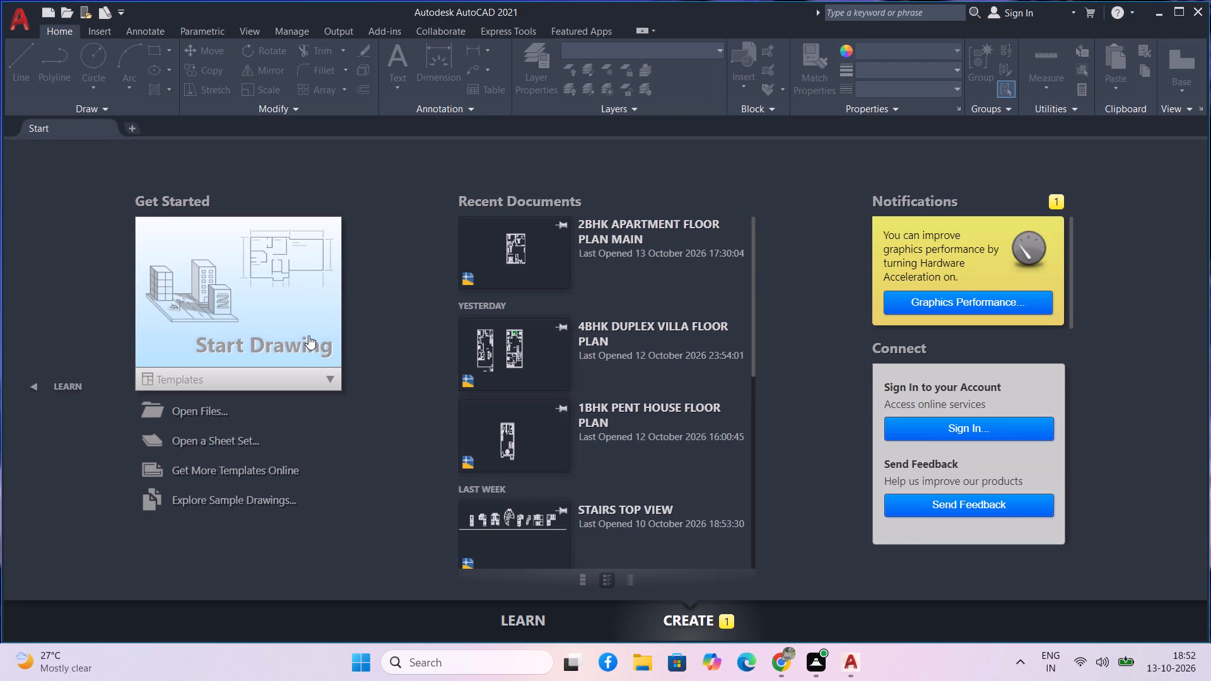
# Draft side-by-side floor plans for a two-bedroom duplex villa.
# Start a new blank drawing from the start page.
pyautogui.doubleClick(244, 312)
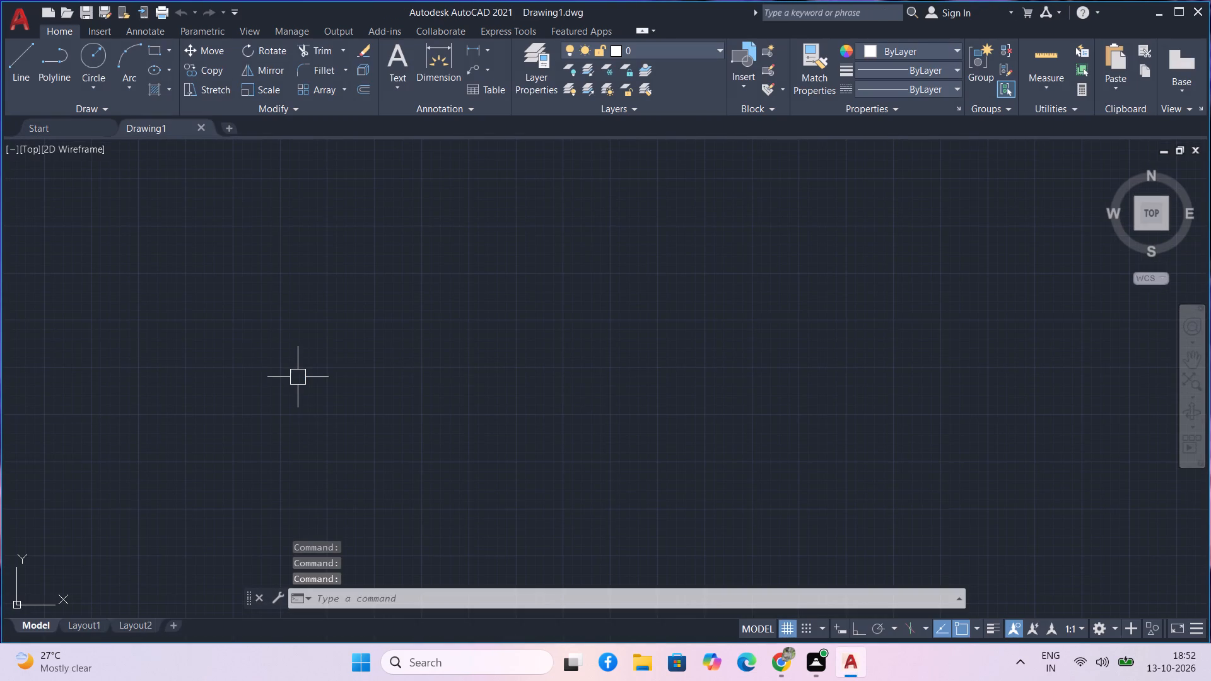
# Configure the drawing units with length type Engineering and a length precision of 0'-0".
pyautogui.write('unn')
pyautogui.press('BackSpace')
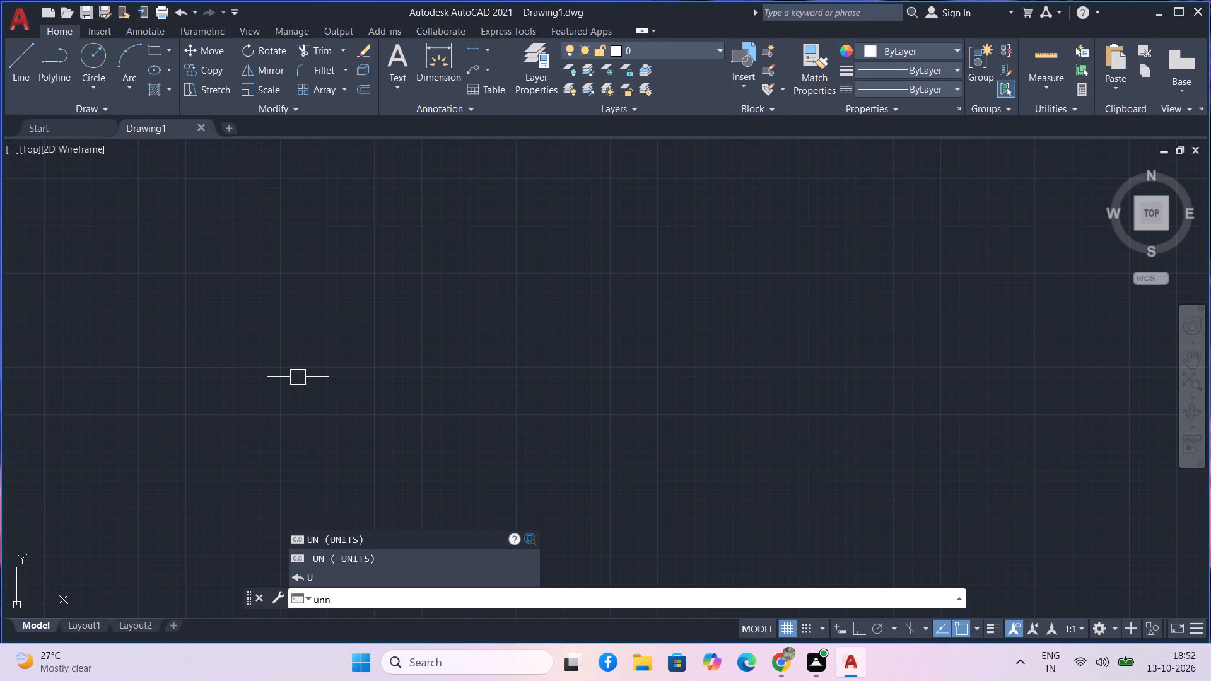
pyautogui.press('space')
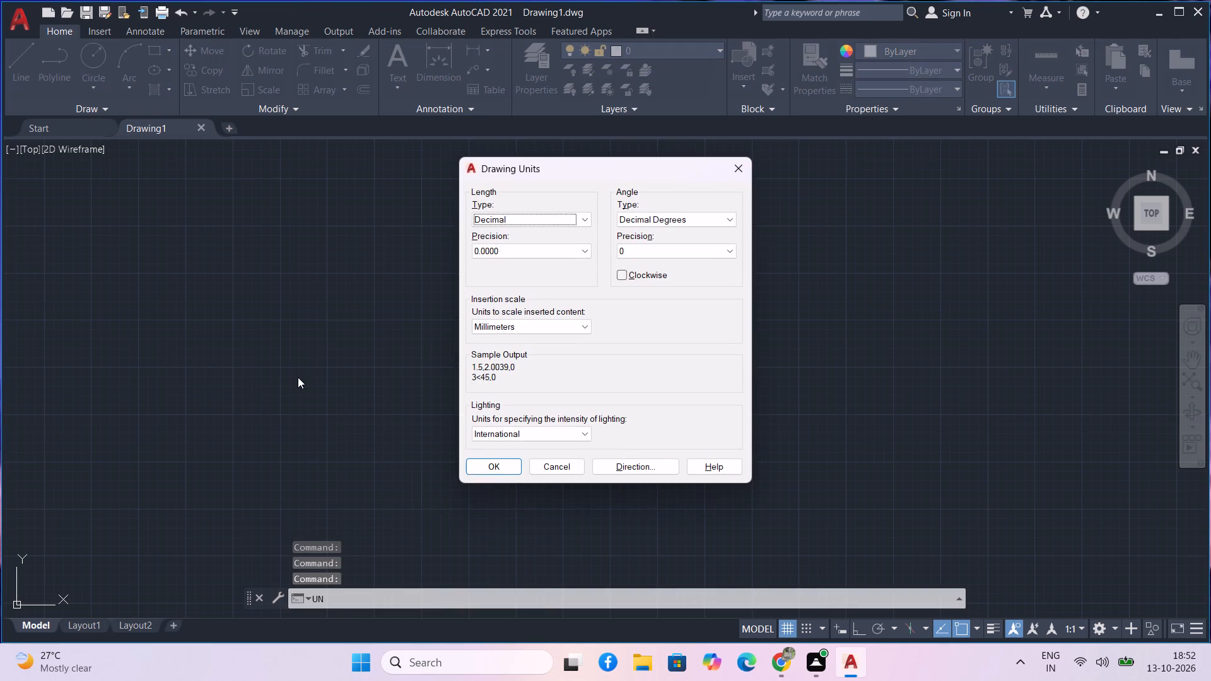
pyautogui.click(541, 217)
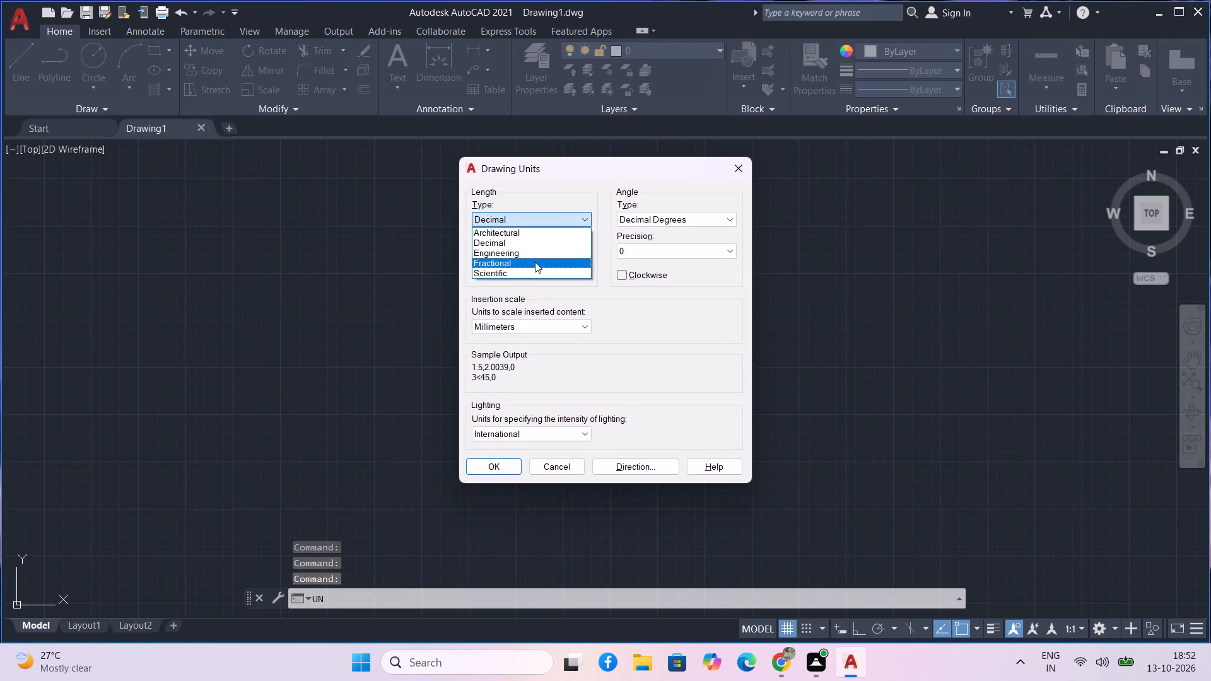
pyautogui.click(535, 251)
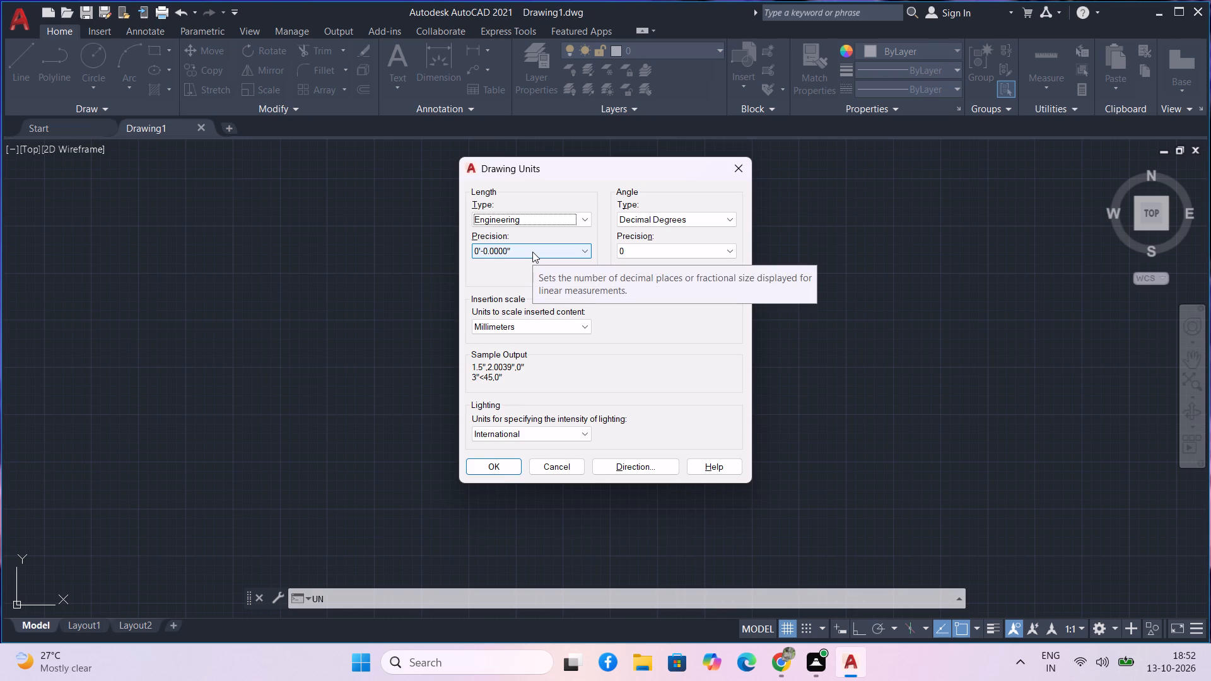
pyautogui.click(532, 252)
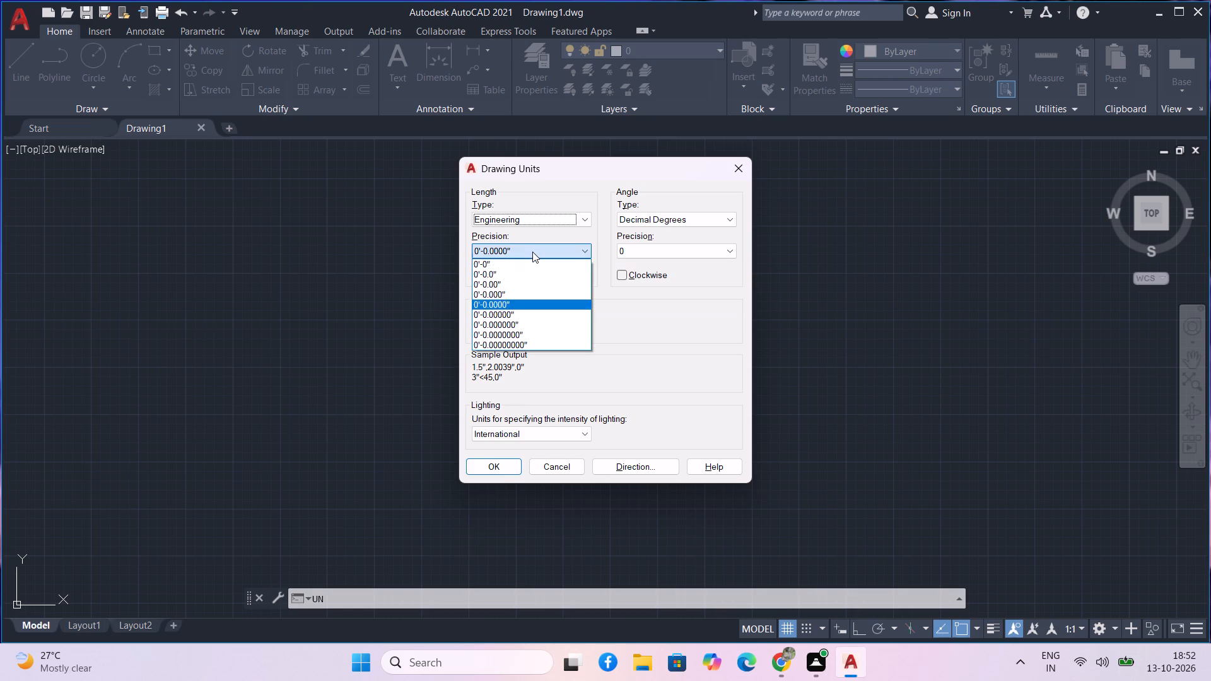
pyautogui.click(493, 265)
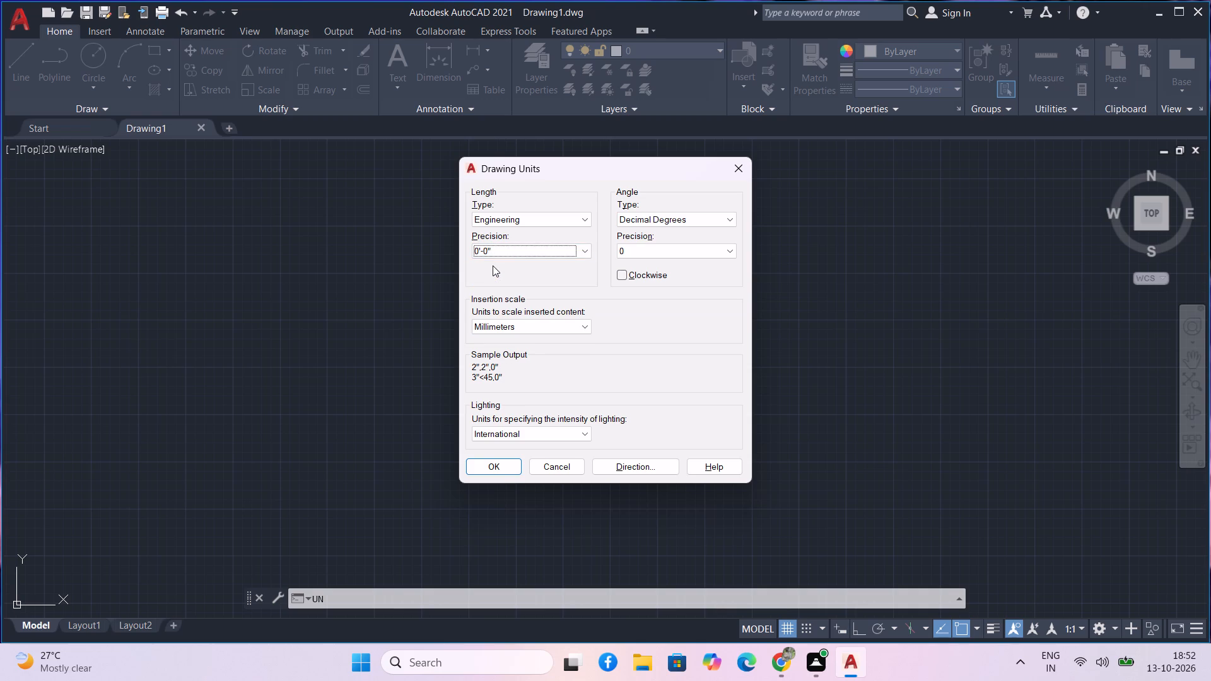
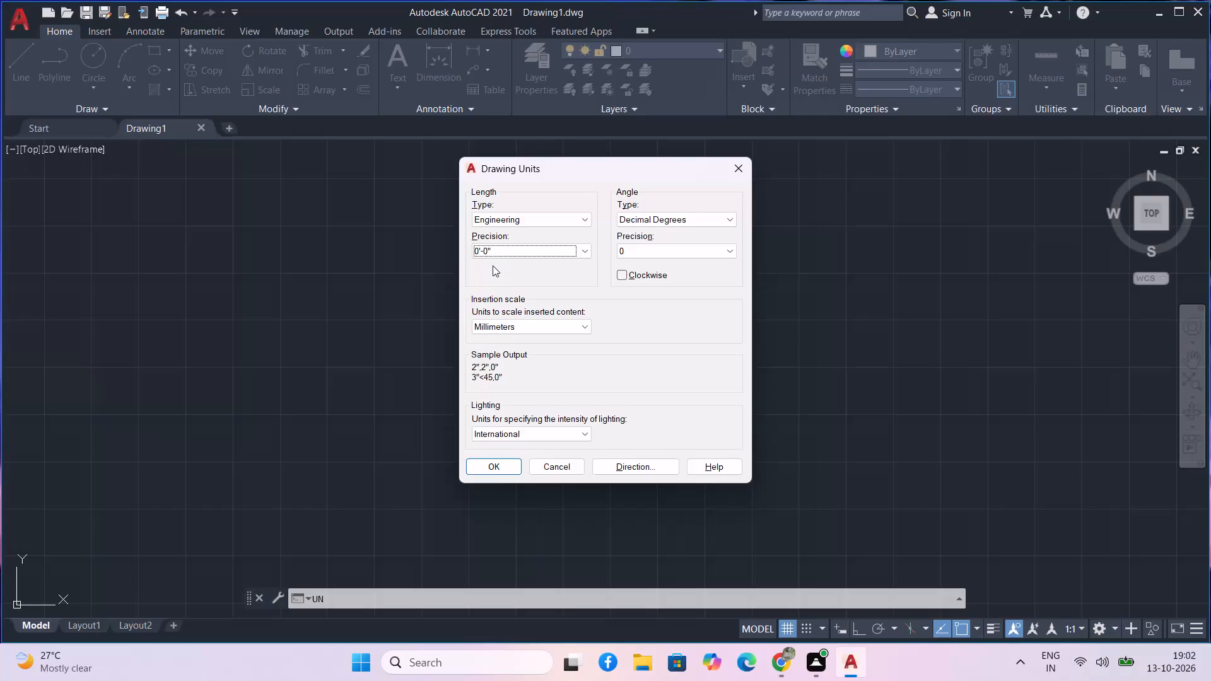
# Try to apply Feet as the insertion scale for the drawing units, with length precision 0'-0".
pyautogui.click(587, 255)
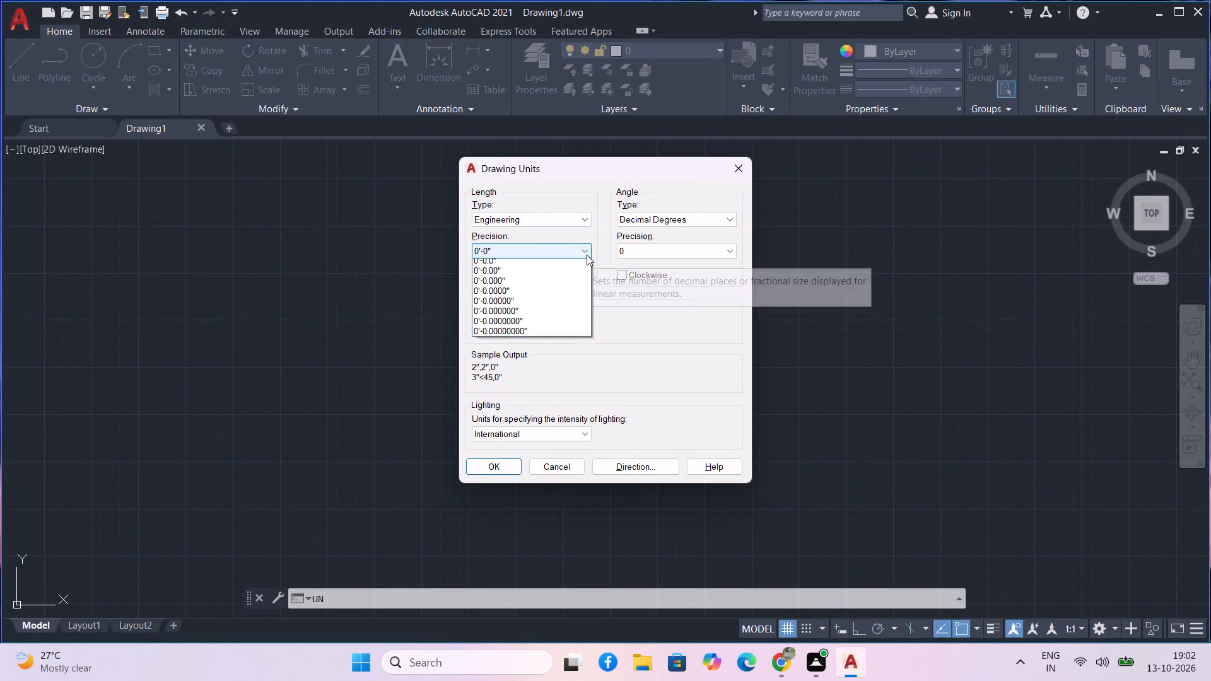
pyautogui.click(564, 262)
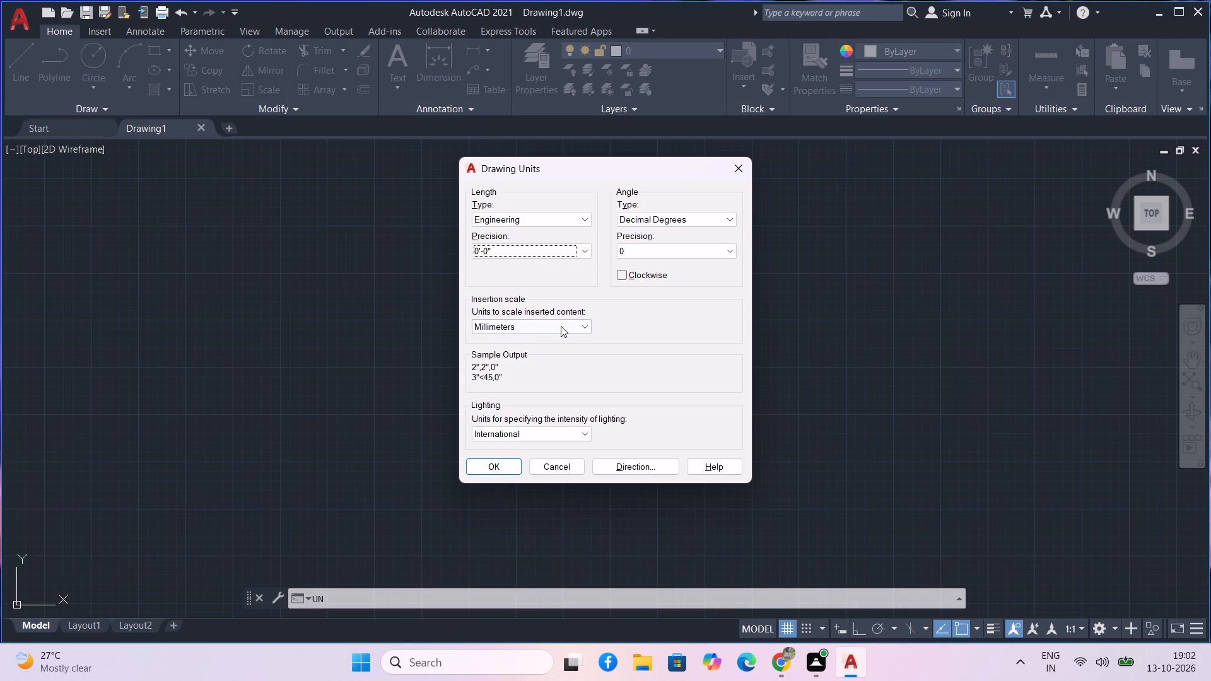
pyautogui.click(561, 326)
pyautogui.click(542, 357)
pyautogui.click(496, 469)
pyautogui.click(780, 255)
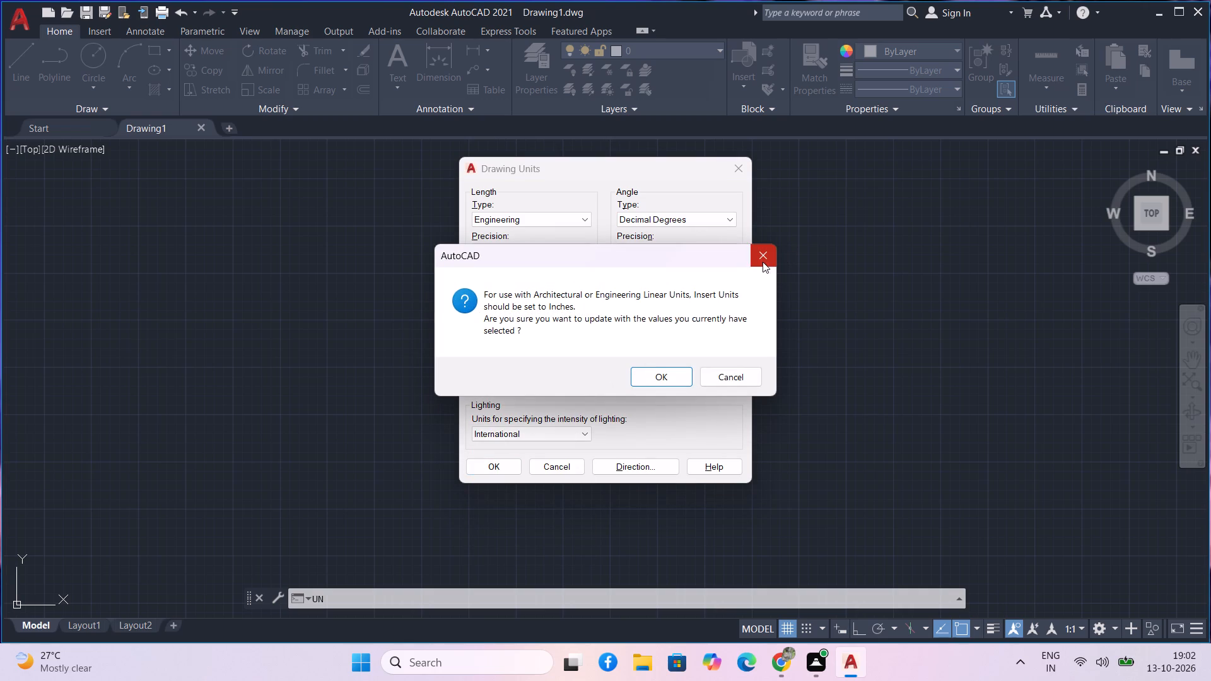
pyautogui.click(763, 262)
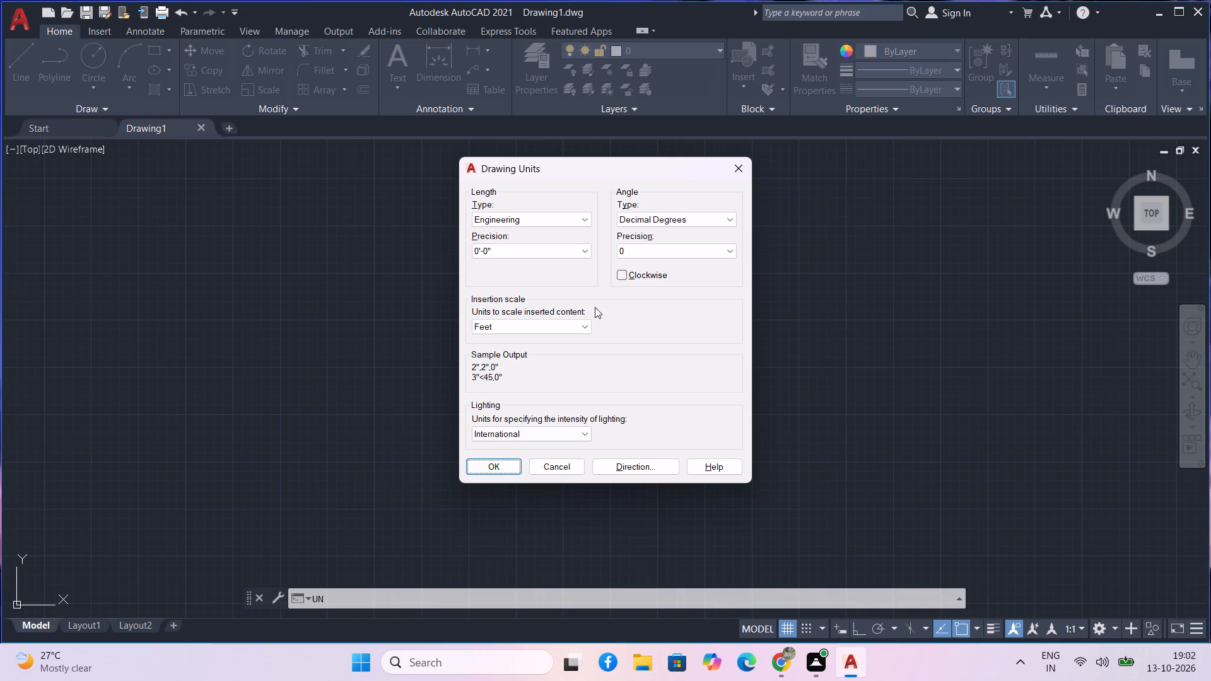
# Set the insertion scale of the drawing units to Inches and apply the unit settings.
pyautogui.click(578, 330)
pyautogui.click(551, 346)
pyautogui.click(493, 468)
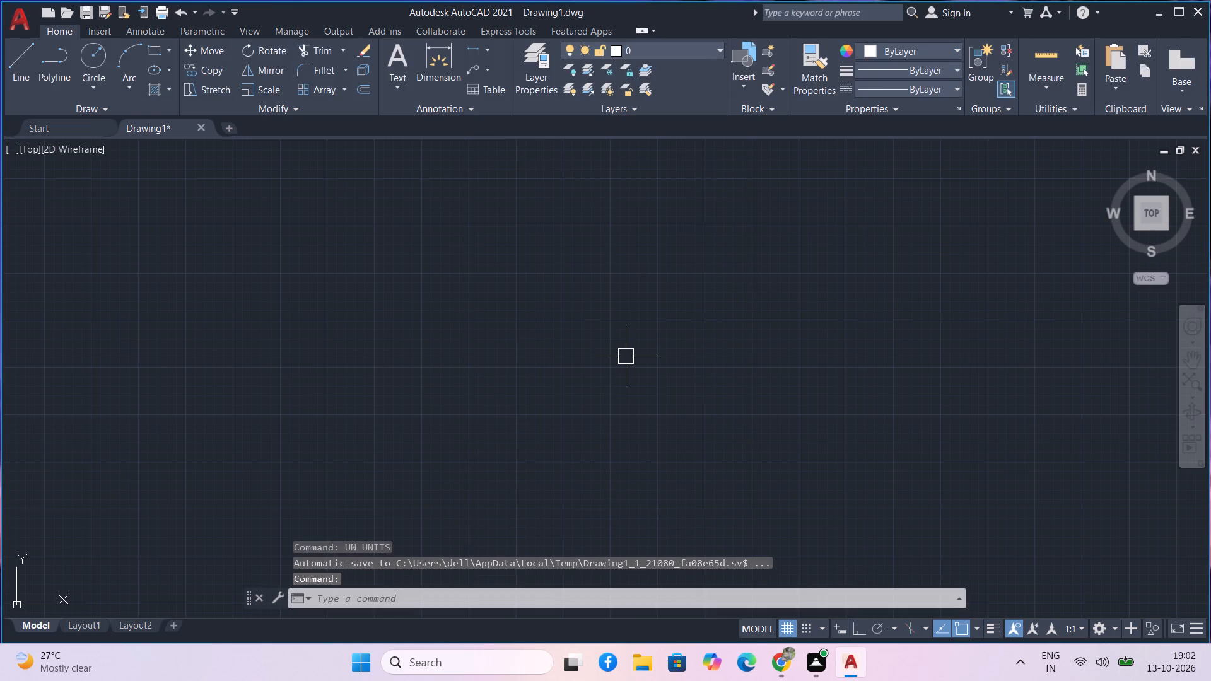
# Modify the ISO-25 dimension style's primary units to Engineering format with a linear precision of 0'-0".
pyautogui.write('d')
pyautogui.press('space')
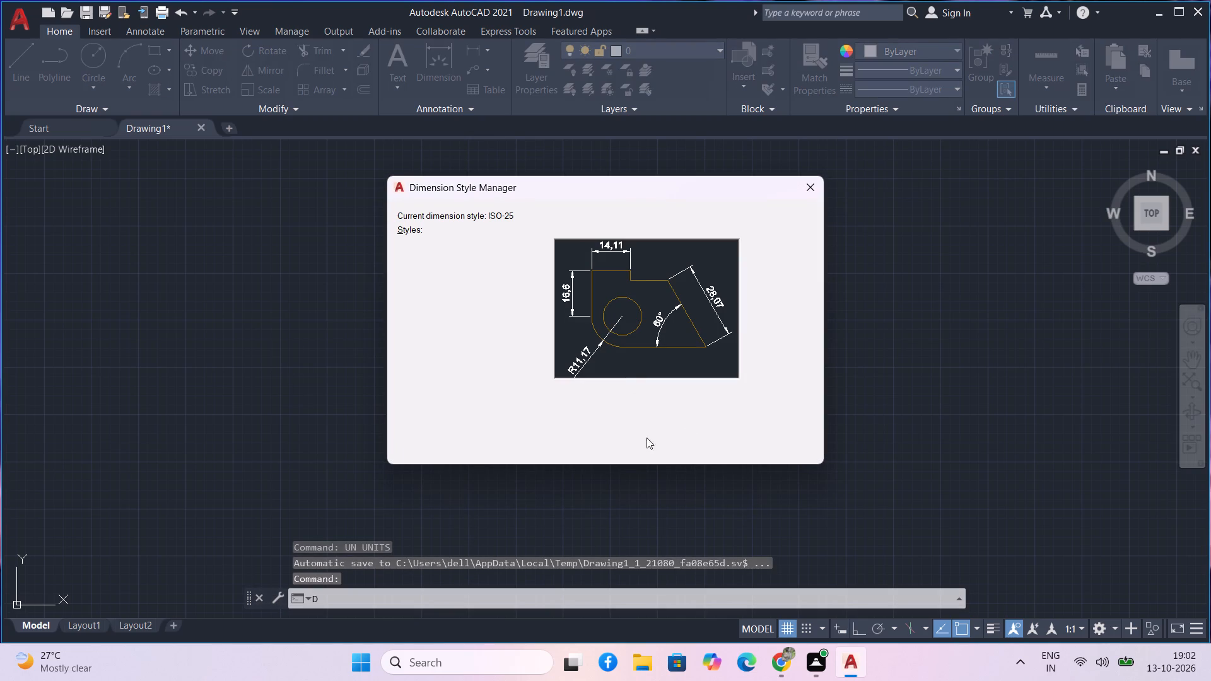
pyautogui.click(770, 291)
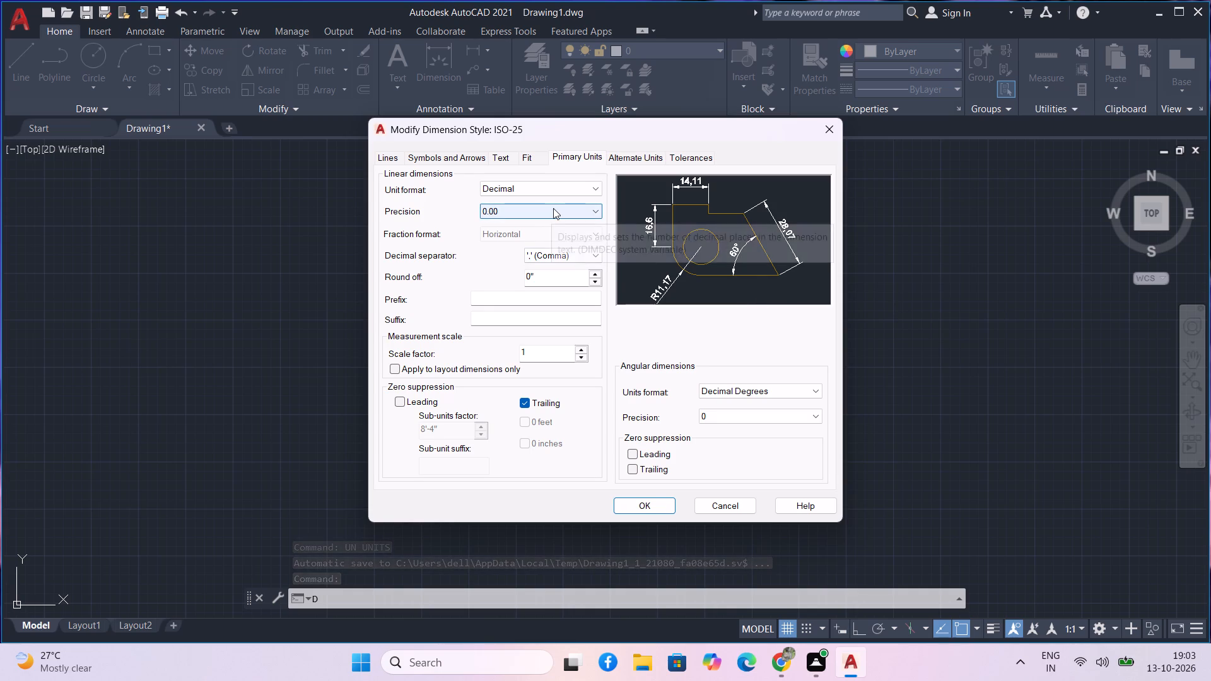
pyautogui.click(553, 208)
pyautogui.doubleClick(565, 186)
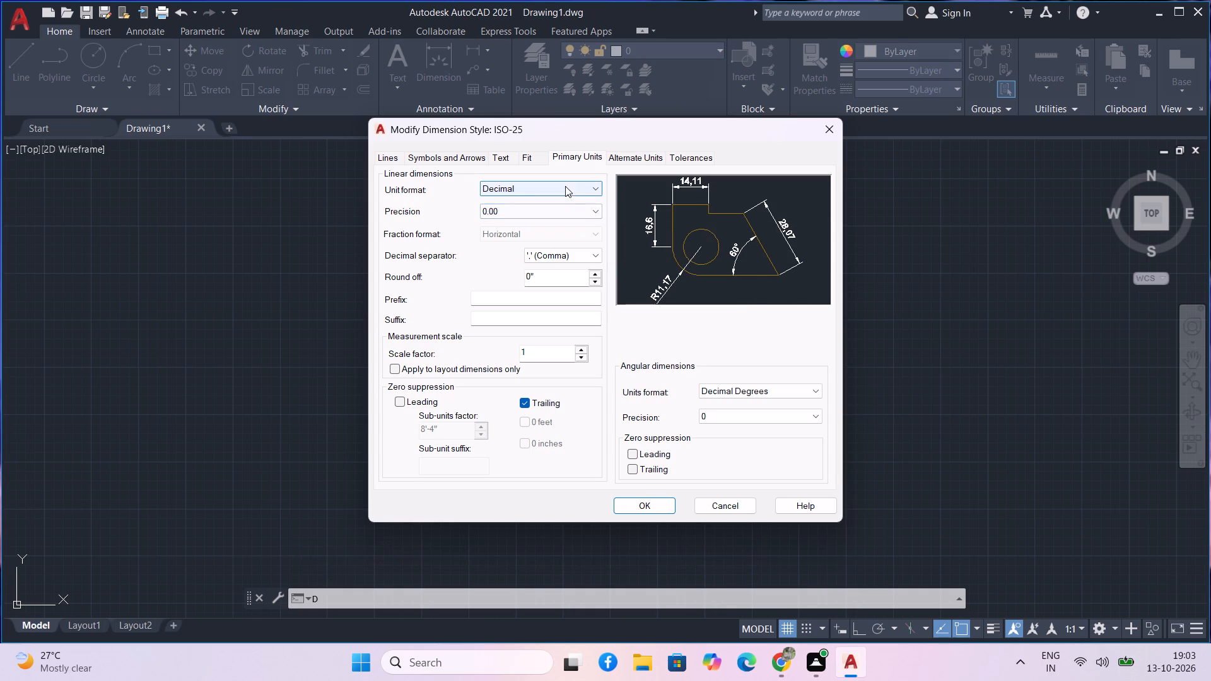
pyautogui.click(566, 225)
pyautogui.click(558, 215)
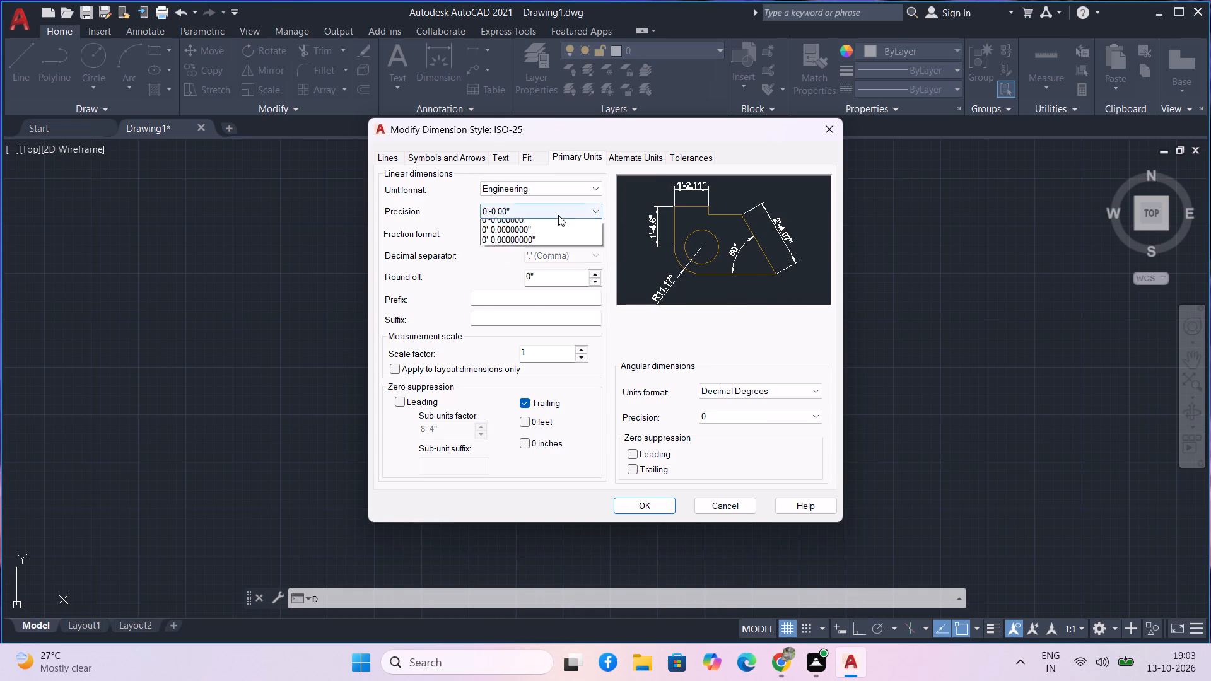
pyautogui.click(553, 221)
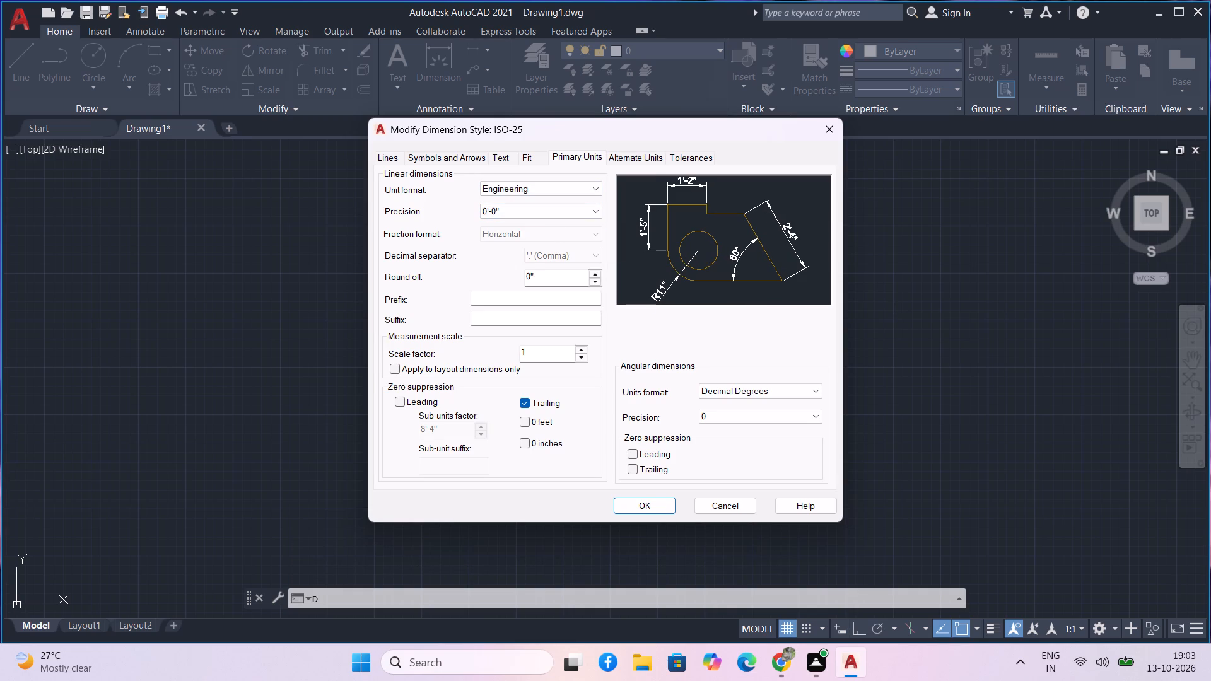
# Set the round-off of the ISO-25 style's linear dimensions to 4".
pyautogui.click(555, 285)
pyautogui.press('BackSpace')
pyautogui.press('BackSpace')
pyautogui.press('BackSpace')
pyautogui.press('BackSpace')
pyautogui.press('BackSpace')
pyautogui.press('BackSpace')
pyautogui.press('BackSpace')
pyautogui.press('BackSpace')
pyautogui.press('BackSpace')
pyautogui.press('BackSpace')
pyautogui.press('4')
pyautogui.press('Return')
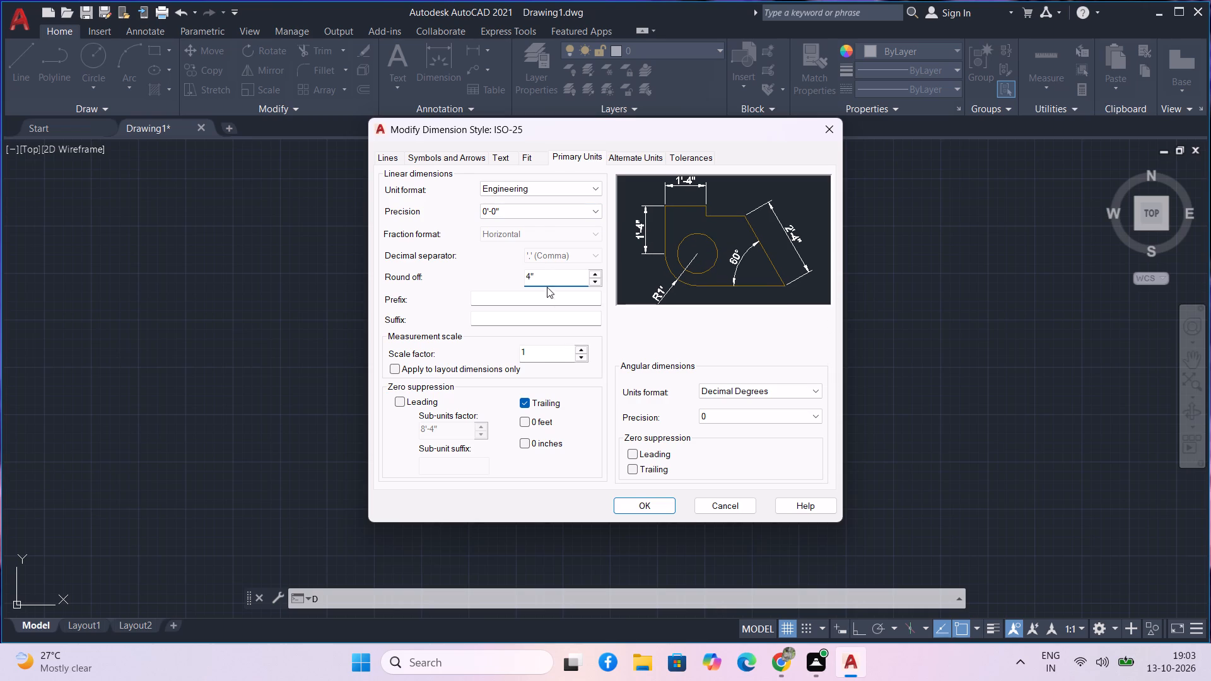
# Set the dimension text height of the ISO-25 style to 4".
pyautogui.click(516, 158)
pyautogui.click(511, 162)
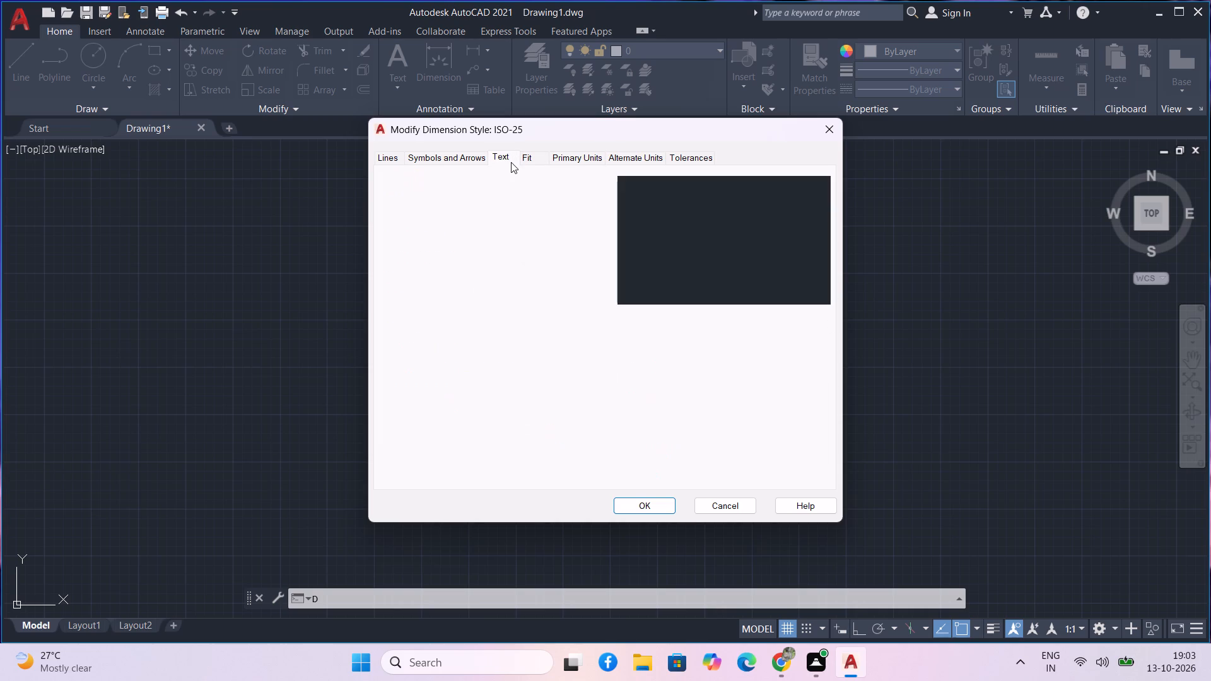
pyautogui.click(572, 268)
pyautogui.press('BackSpace')
pyautogui.press('BackSpace')
pyautogui.press('BackSpace')
pyautogui.press('BackSpace')
pyautogui.press('BackSpace')
pyautogui.press('BackSpace')
pyautogui.press('BackSpace')
pyautogui.press('BackSpace')
pyautogui.press('BackSpace')
pyautogui.press('BackSpace')
pyautogui.press('BackSpace')
pyautogui.press('BackSpace')
pyautogui.press('BackSpace')
pyautogui.press('BackSpace')
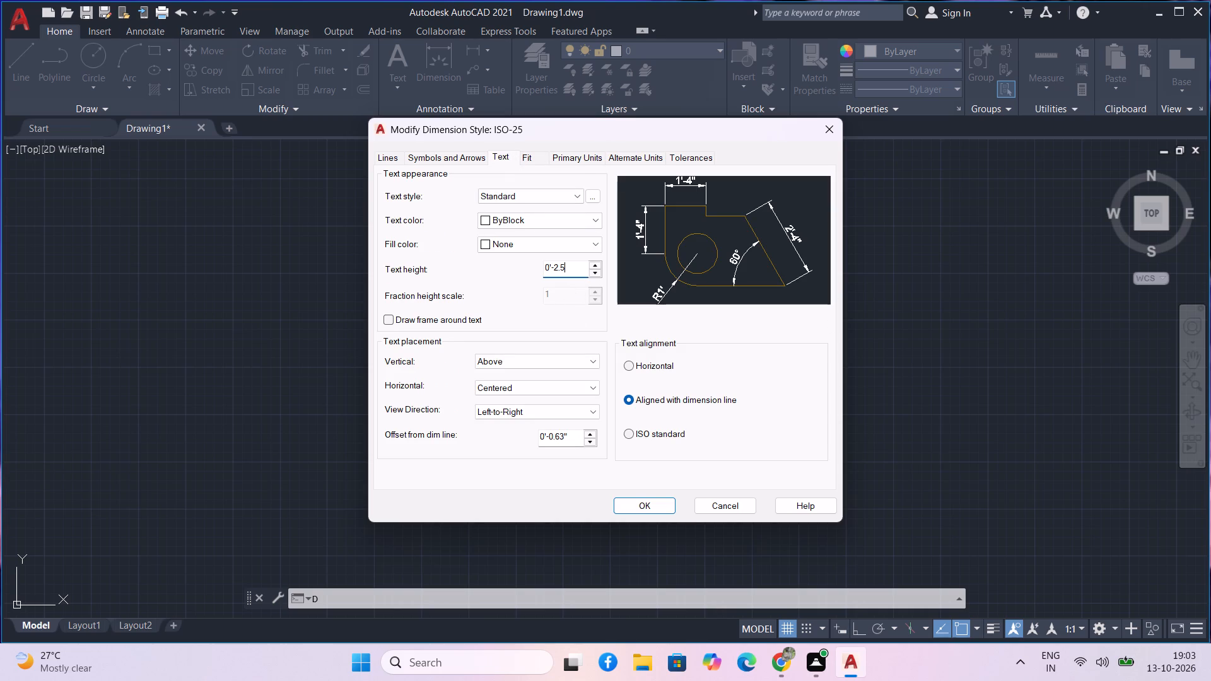
pyautogui.press('4')
pyautogui.press('Return')
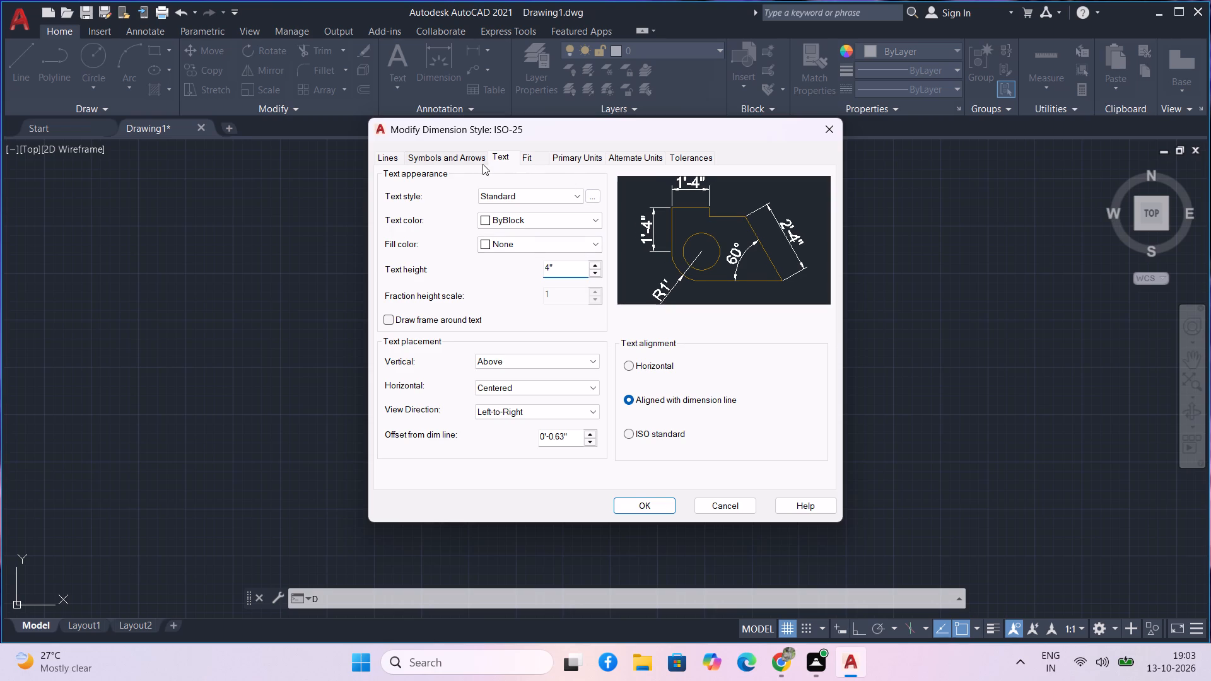
# Set the ISO-25 style's arrow size to 4", save the style changes and close the dimension style manager.
pyautogui.click(460, 159)
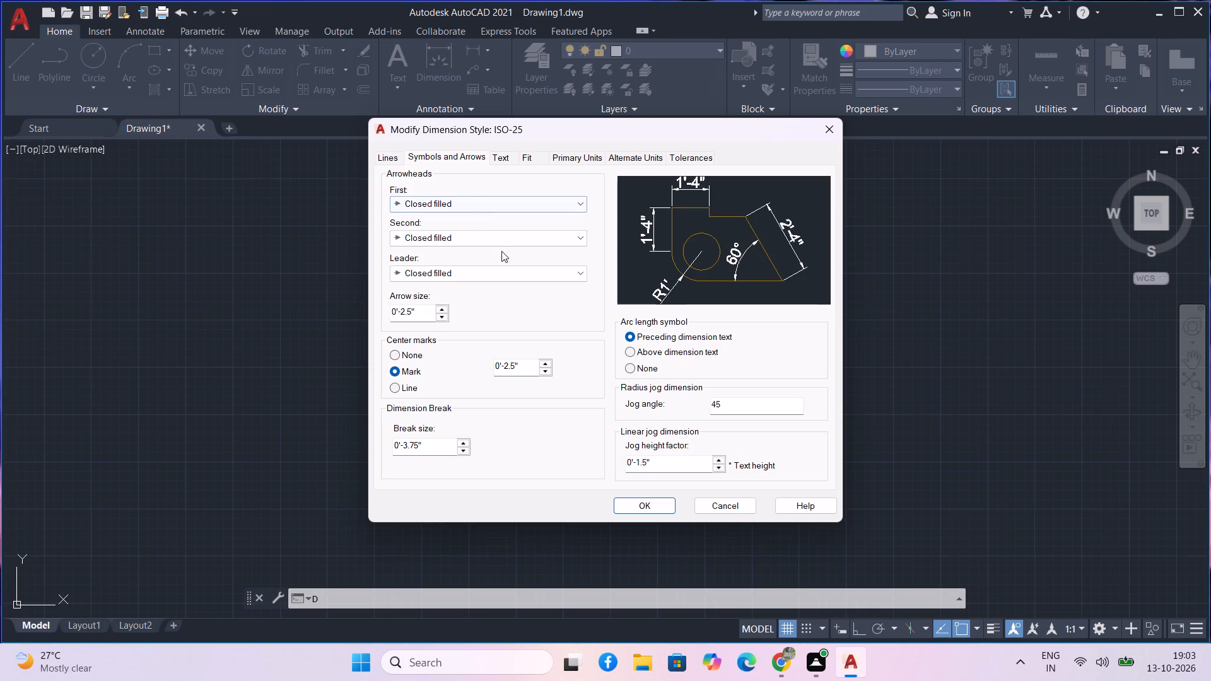
pyautogui.click(525, 363)
pyautogui.click(416, 310)
pyautogui.press('BackSpace')
pyautogui.press('BackSpace')
pyautogui.press('BackSpace')
pyautogui.press('BackSpace')
pyautogui.press('BackSpace')
pyautogui.press('BackSpace')
pyautogui.press('BackSpace')
pyautogui.press('BackSpace')
pyautogui.press('BackSpace')
pyautogui.press('BackSpace')
pyautogui.press('BackSpace')
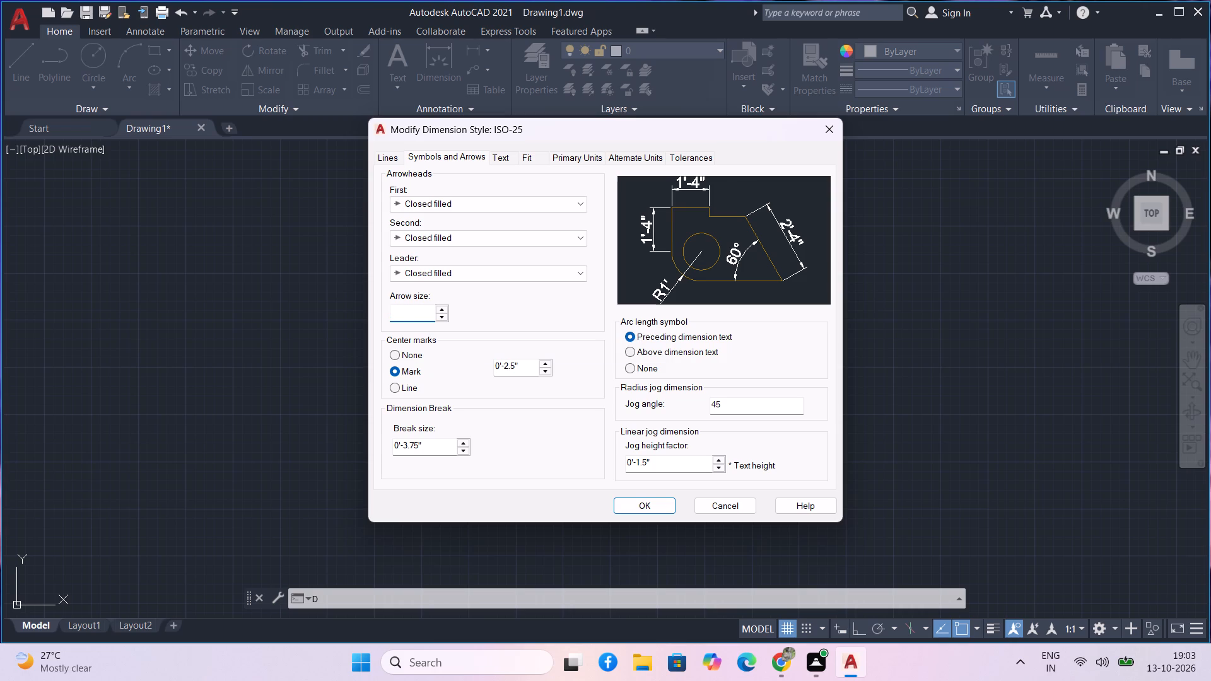
pyautogui.press('4')
pyautogui.press('Return')
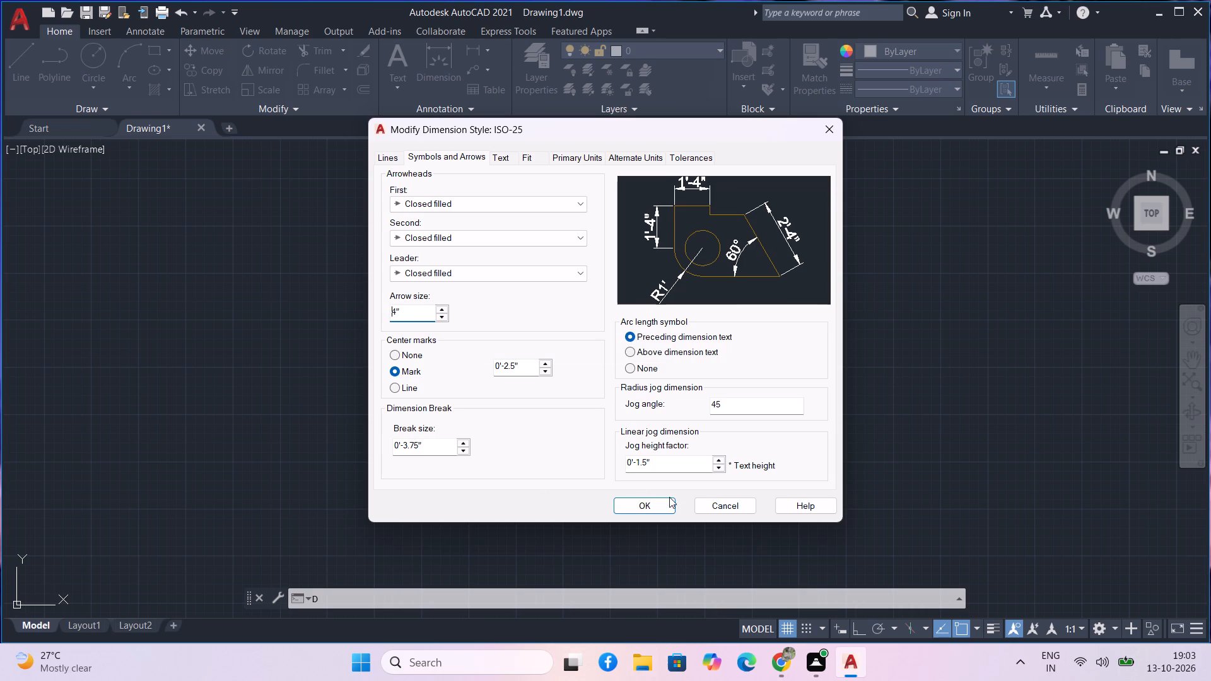
pyautogui.click(639, 511)
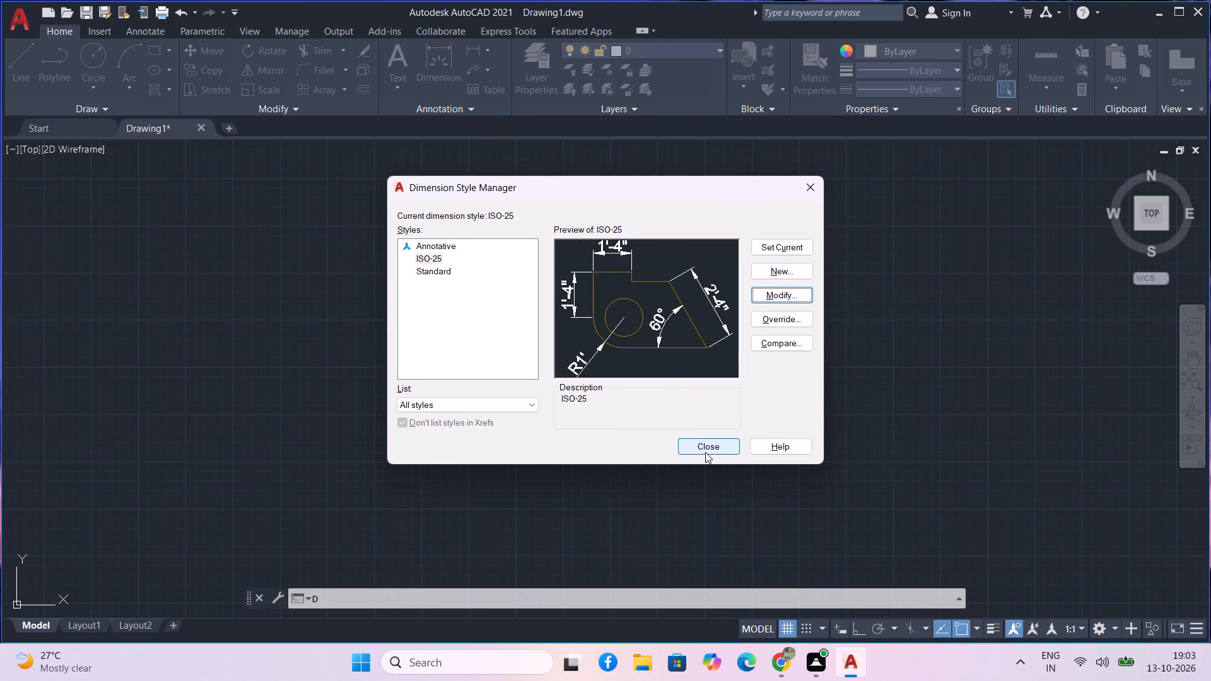
pyautogui.click(705, 452)
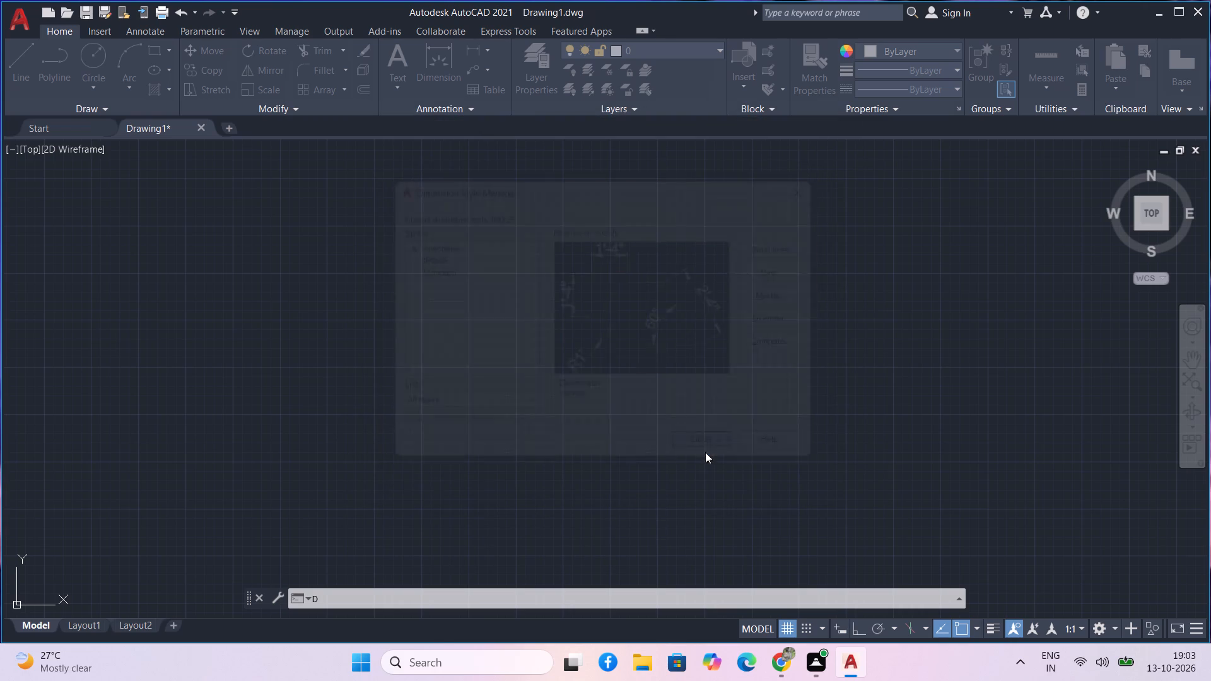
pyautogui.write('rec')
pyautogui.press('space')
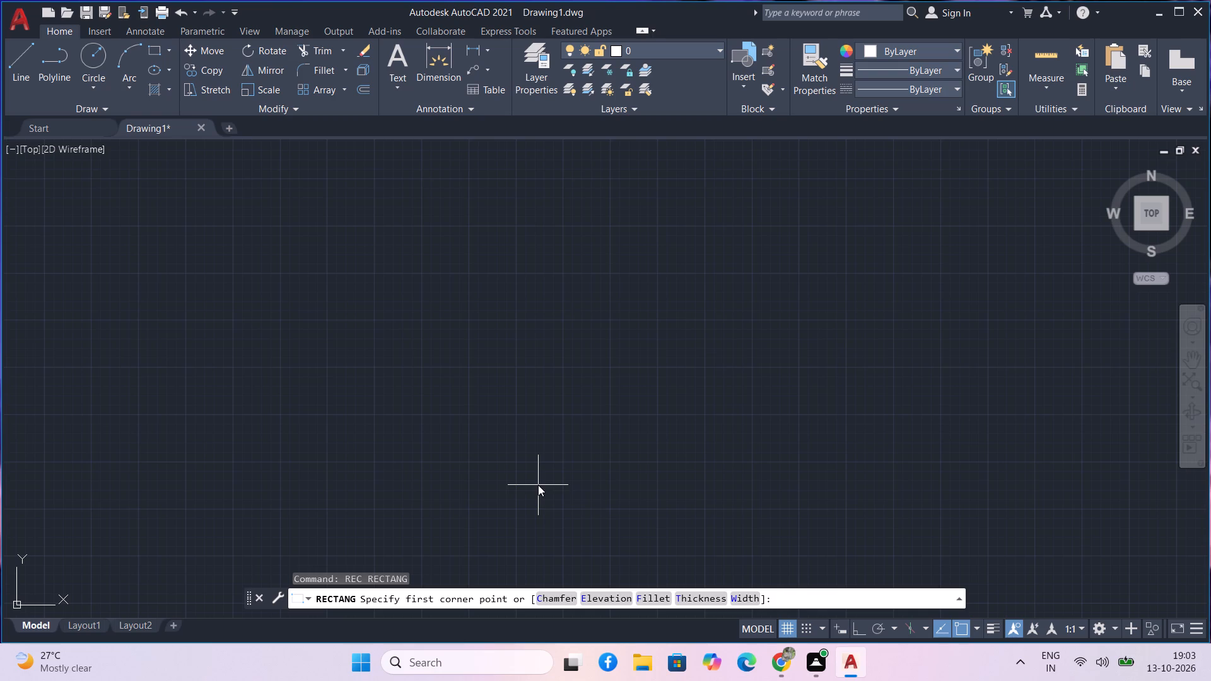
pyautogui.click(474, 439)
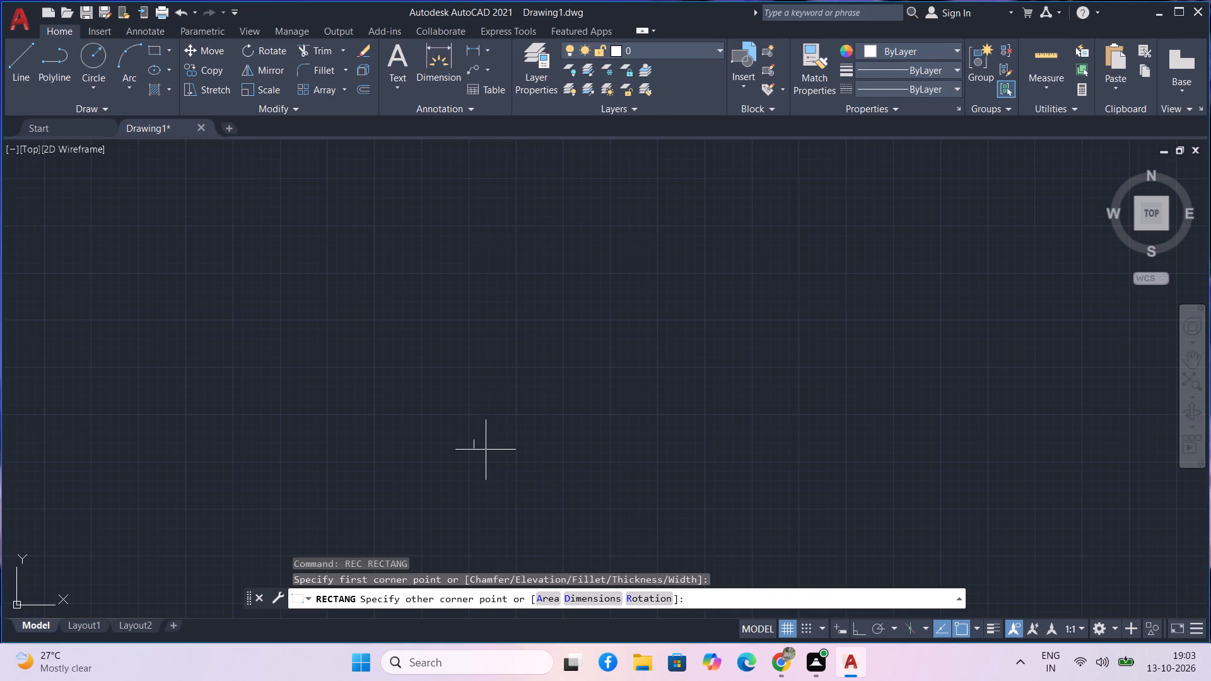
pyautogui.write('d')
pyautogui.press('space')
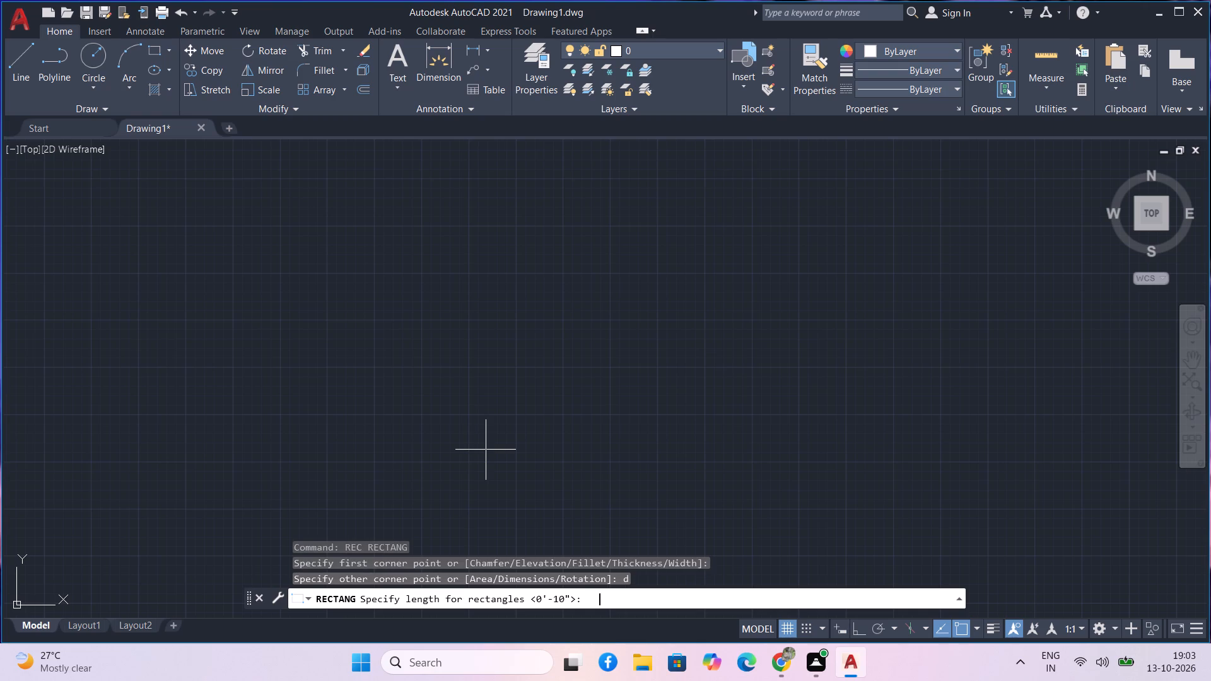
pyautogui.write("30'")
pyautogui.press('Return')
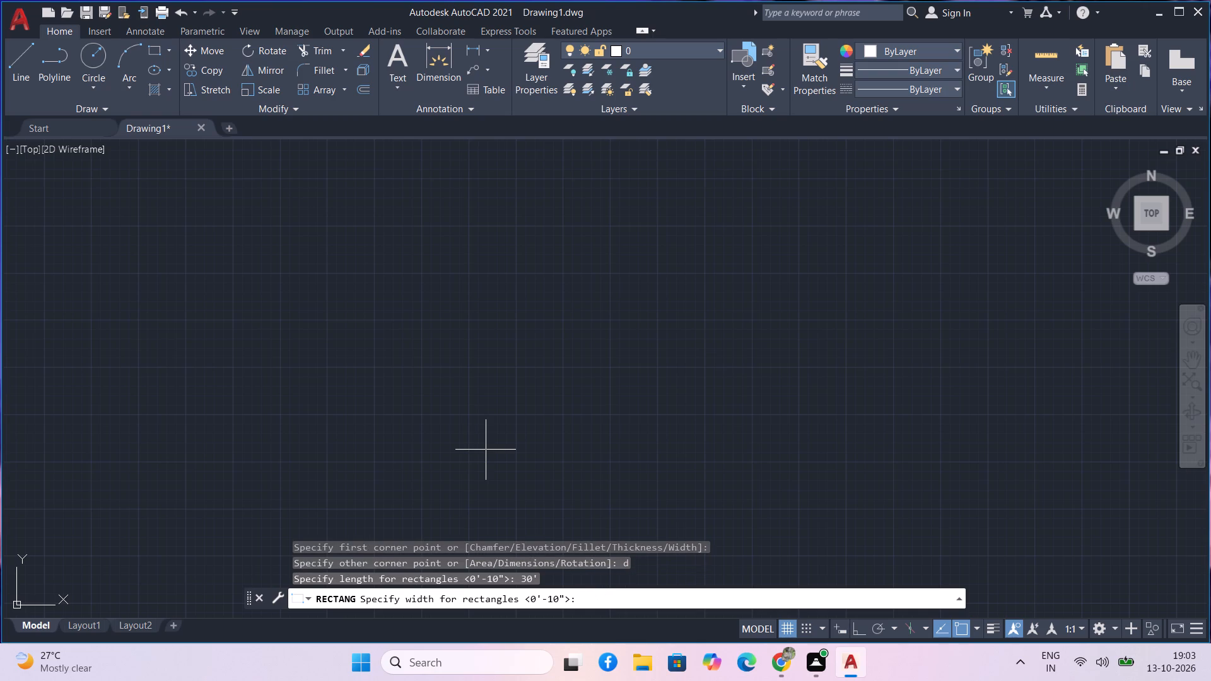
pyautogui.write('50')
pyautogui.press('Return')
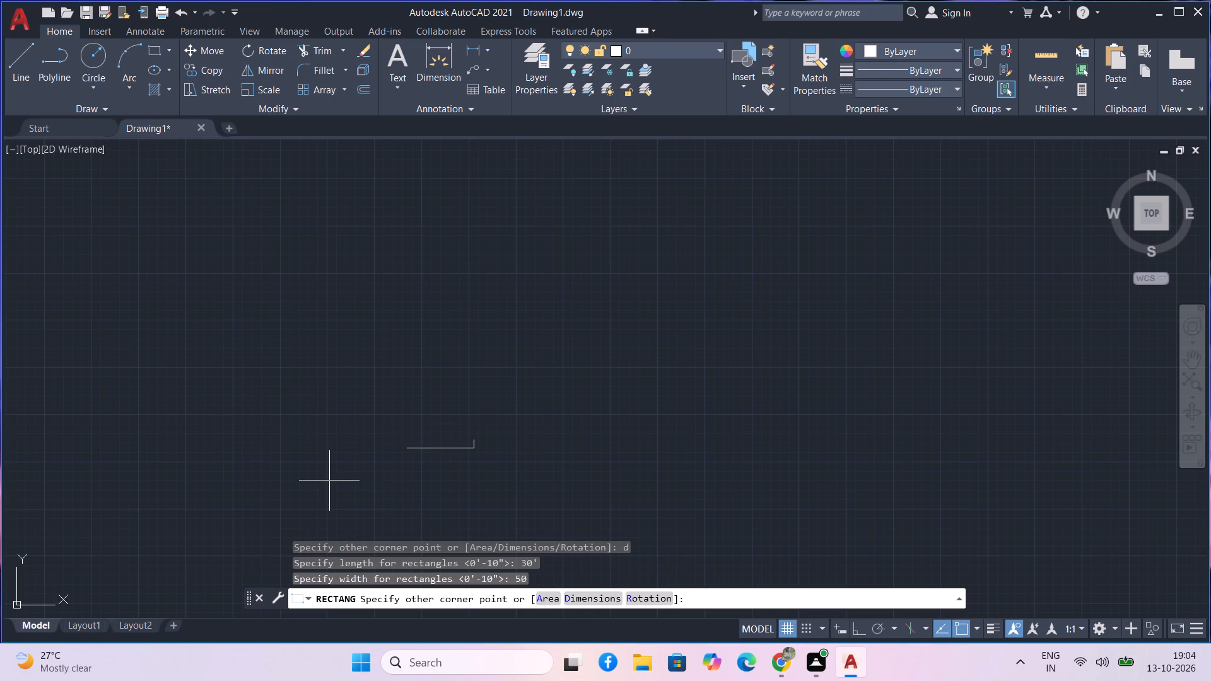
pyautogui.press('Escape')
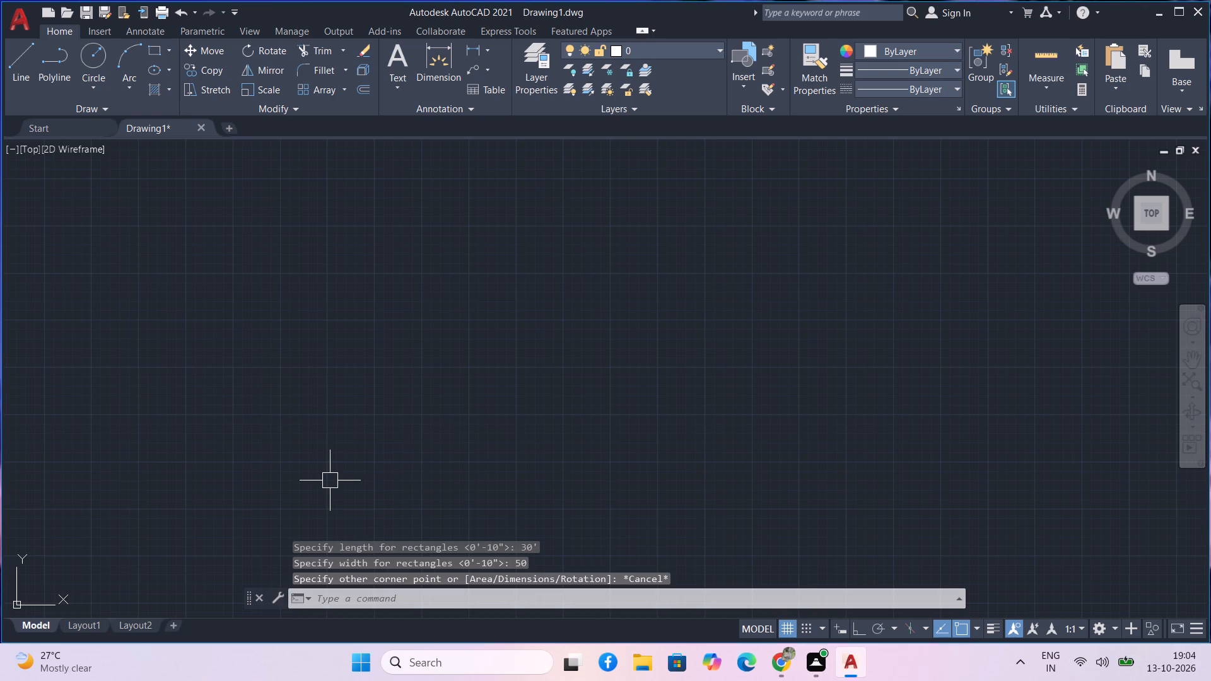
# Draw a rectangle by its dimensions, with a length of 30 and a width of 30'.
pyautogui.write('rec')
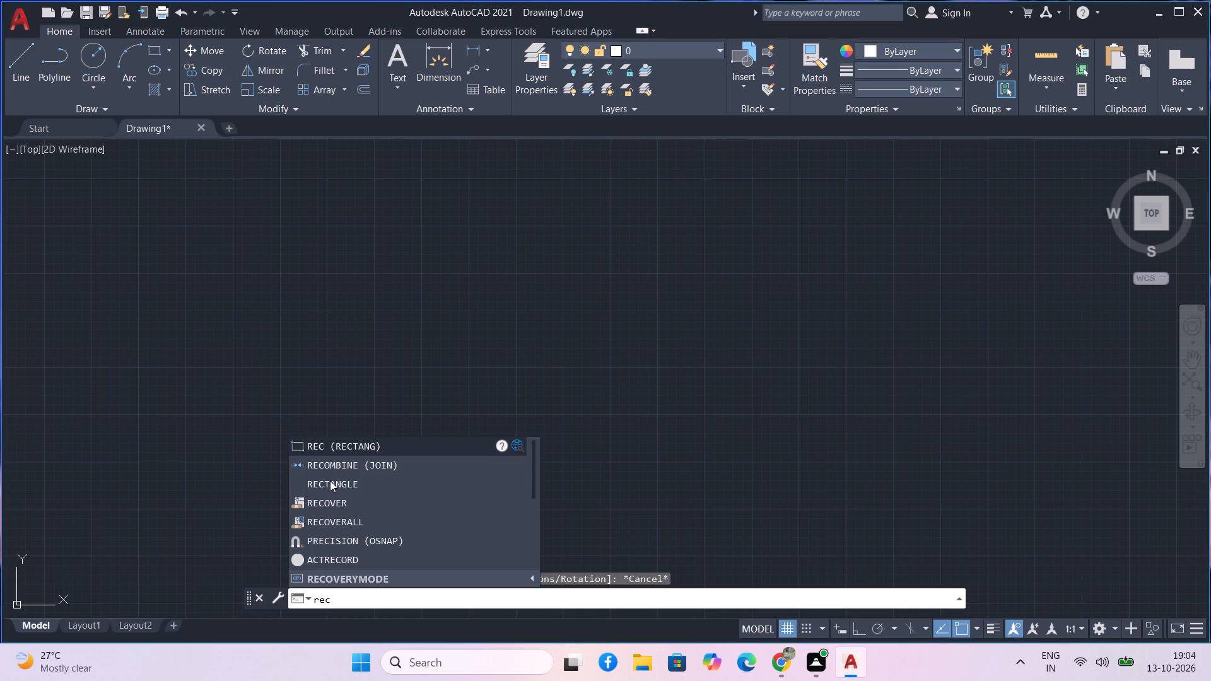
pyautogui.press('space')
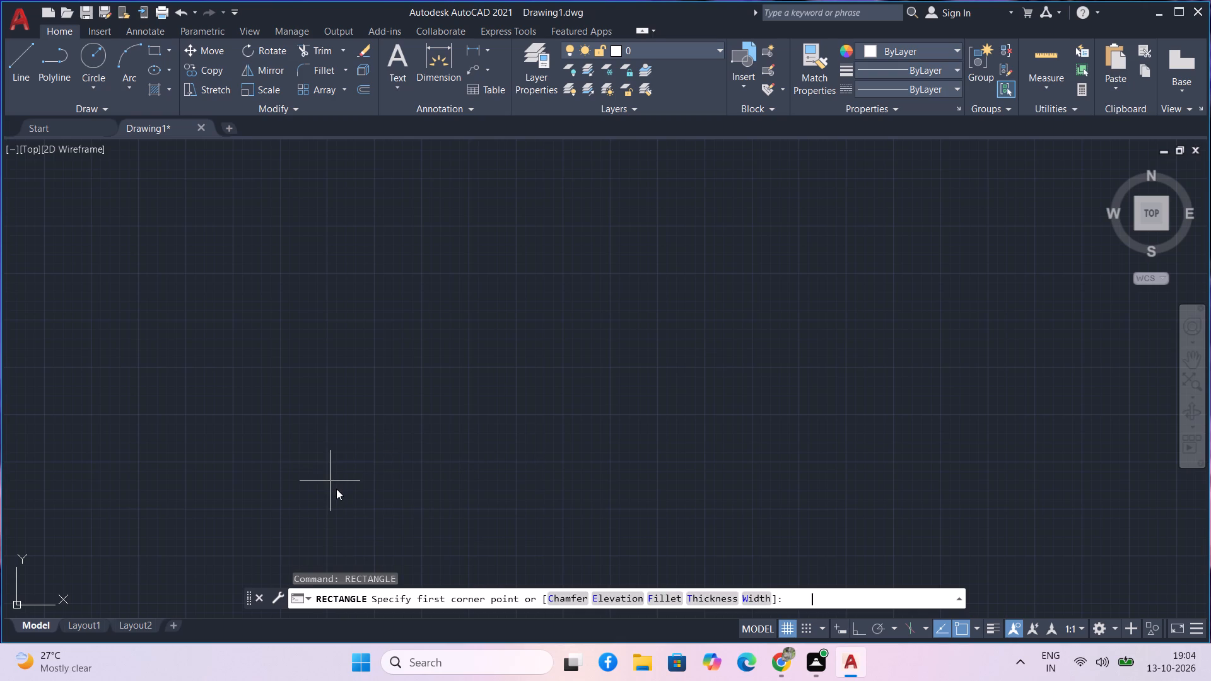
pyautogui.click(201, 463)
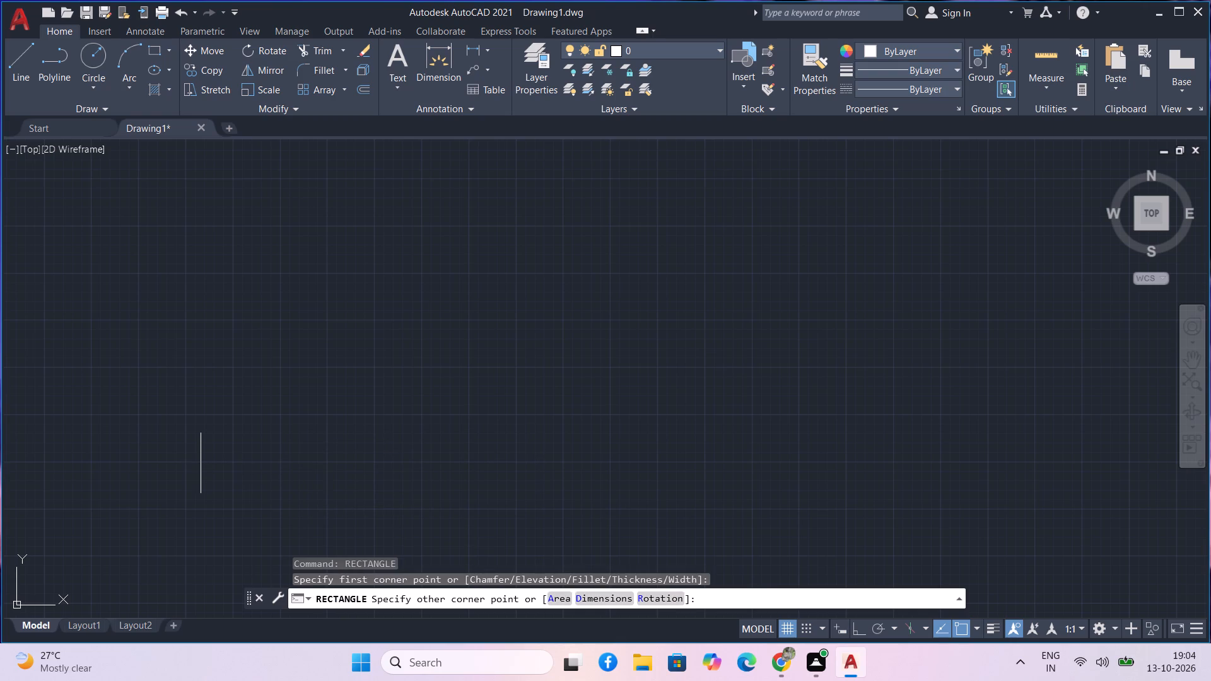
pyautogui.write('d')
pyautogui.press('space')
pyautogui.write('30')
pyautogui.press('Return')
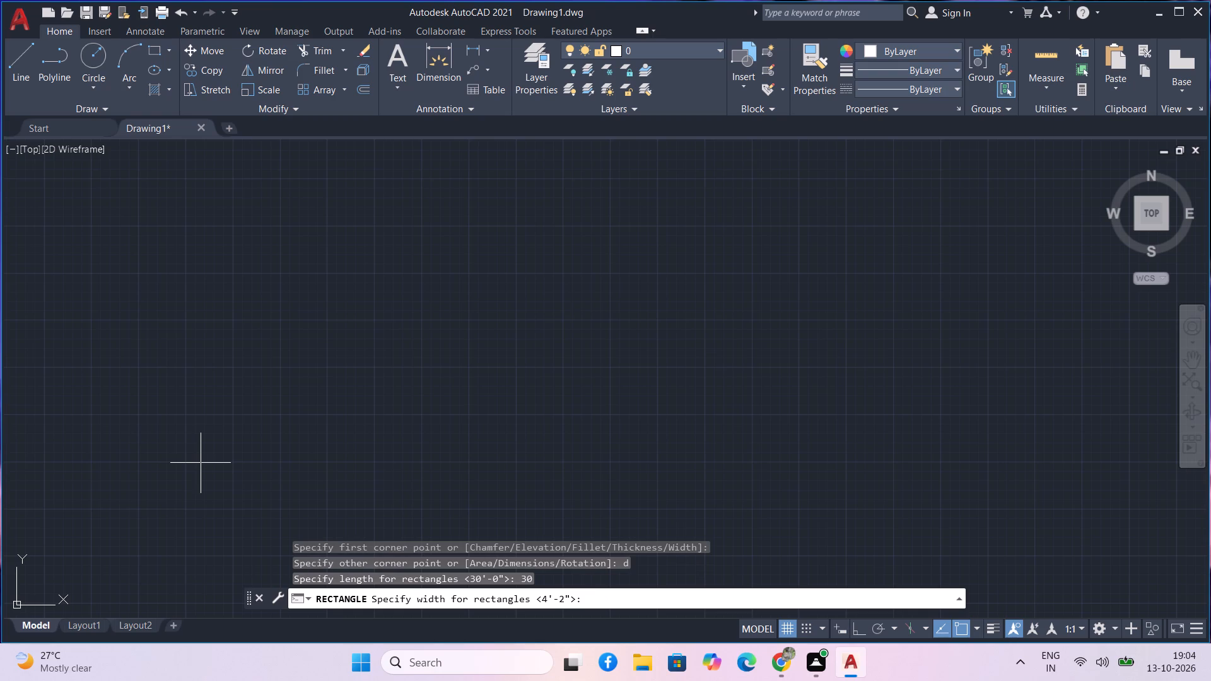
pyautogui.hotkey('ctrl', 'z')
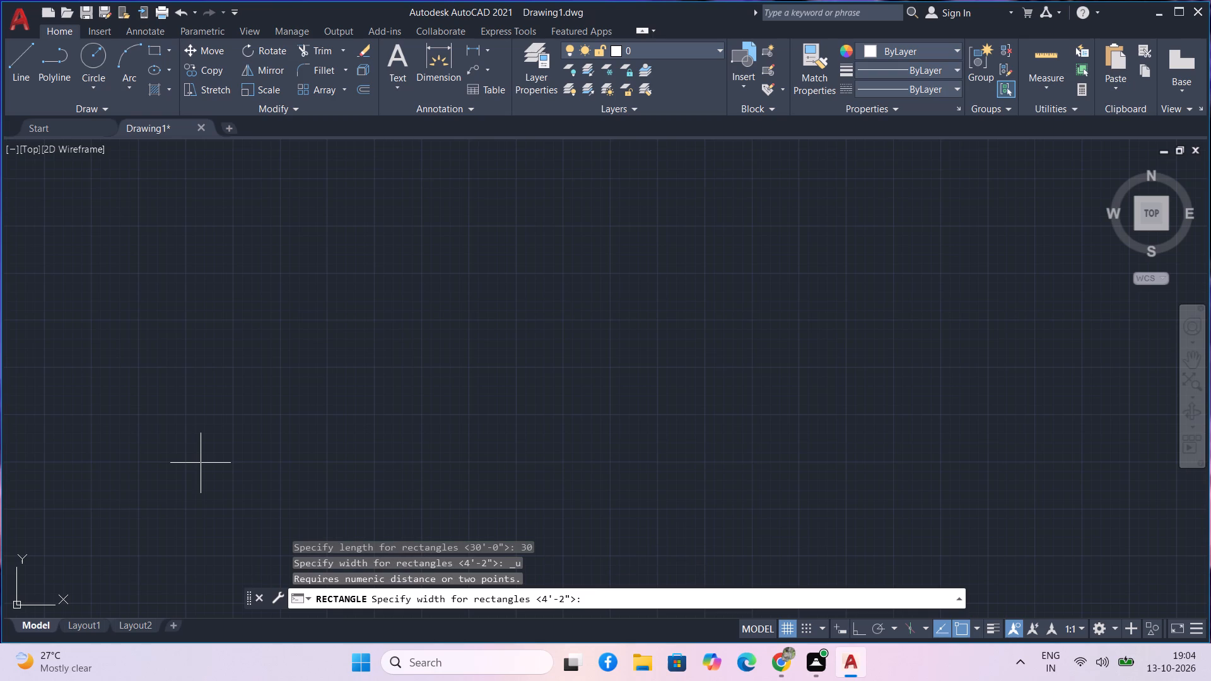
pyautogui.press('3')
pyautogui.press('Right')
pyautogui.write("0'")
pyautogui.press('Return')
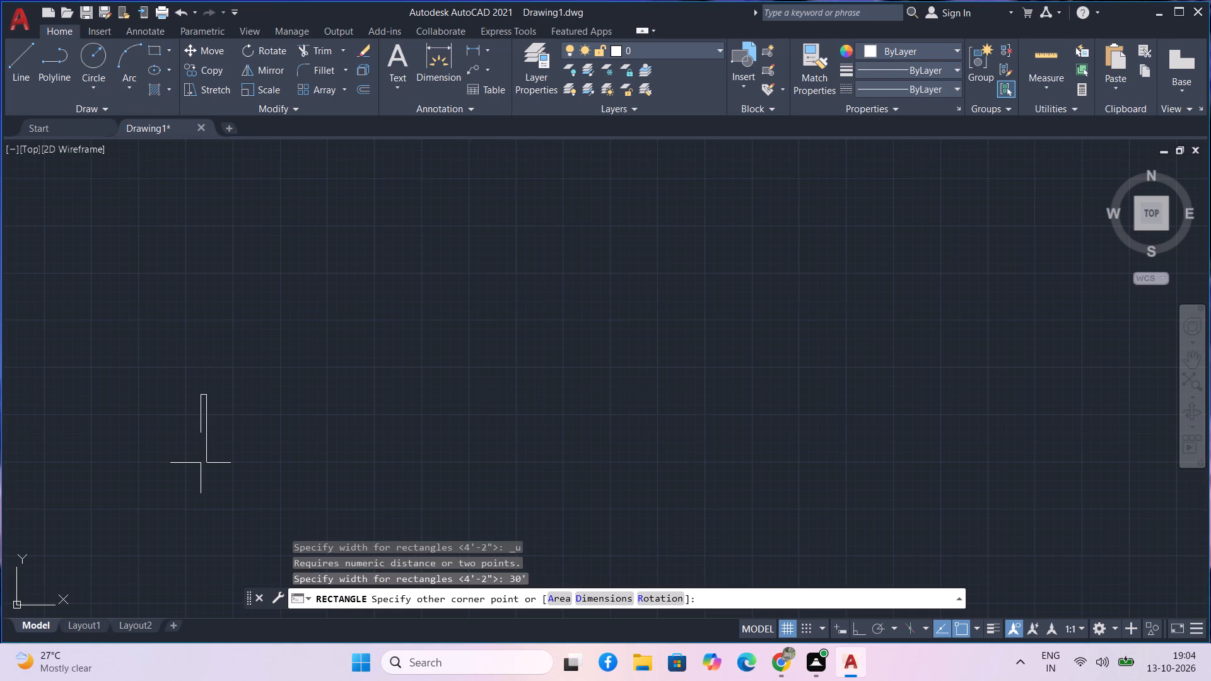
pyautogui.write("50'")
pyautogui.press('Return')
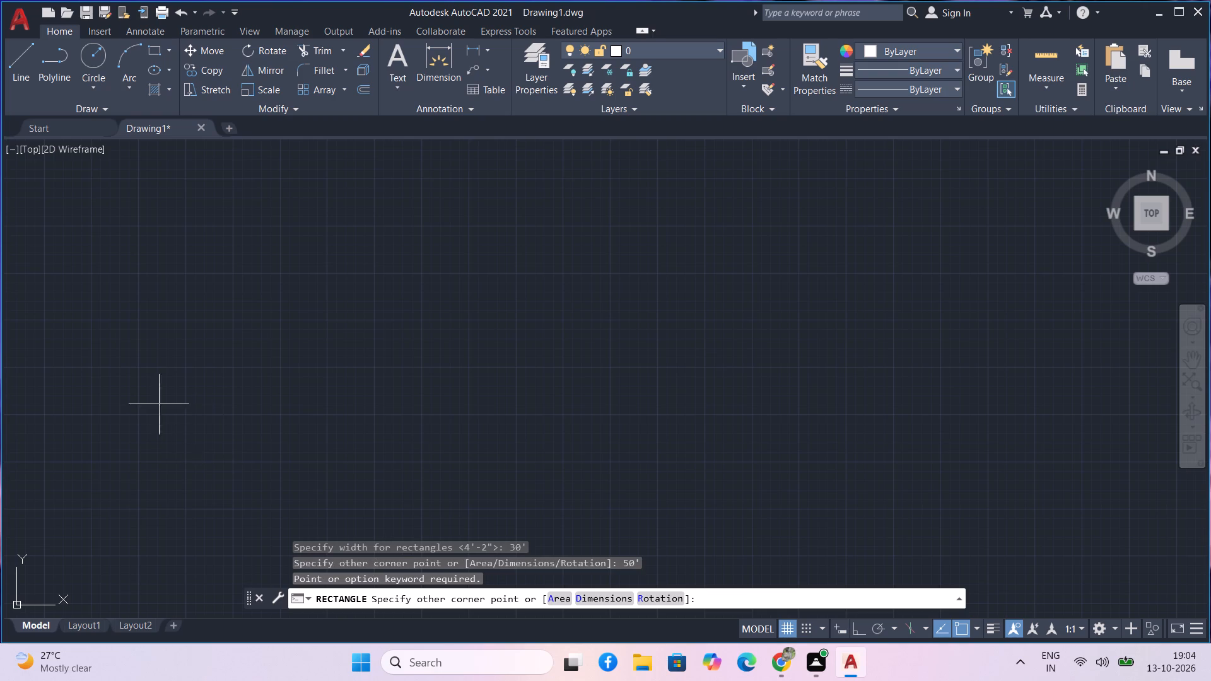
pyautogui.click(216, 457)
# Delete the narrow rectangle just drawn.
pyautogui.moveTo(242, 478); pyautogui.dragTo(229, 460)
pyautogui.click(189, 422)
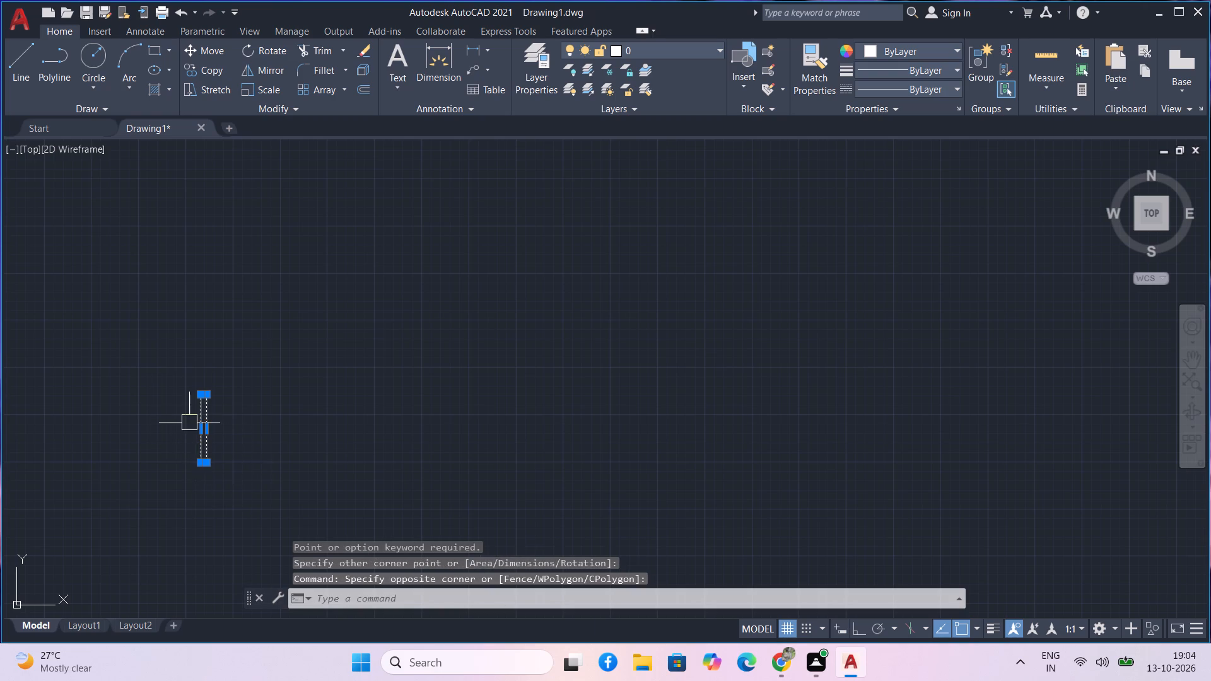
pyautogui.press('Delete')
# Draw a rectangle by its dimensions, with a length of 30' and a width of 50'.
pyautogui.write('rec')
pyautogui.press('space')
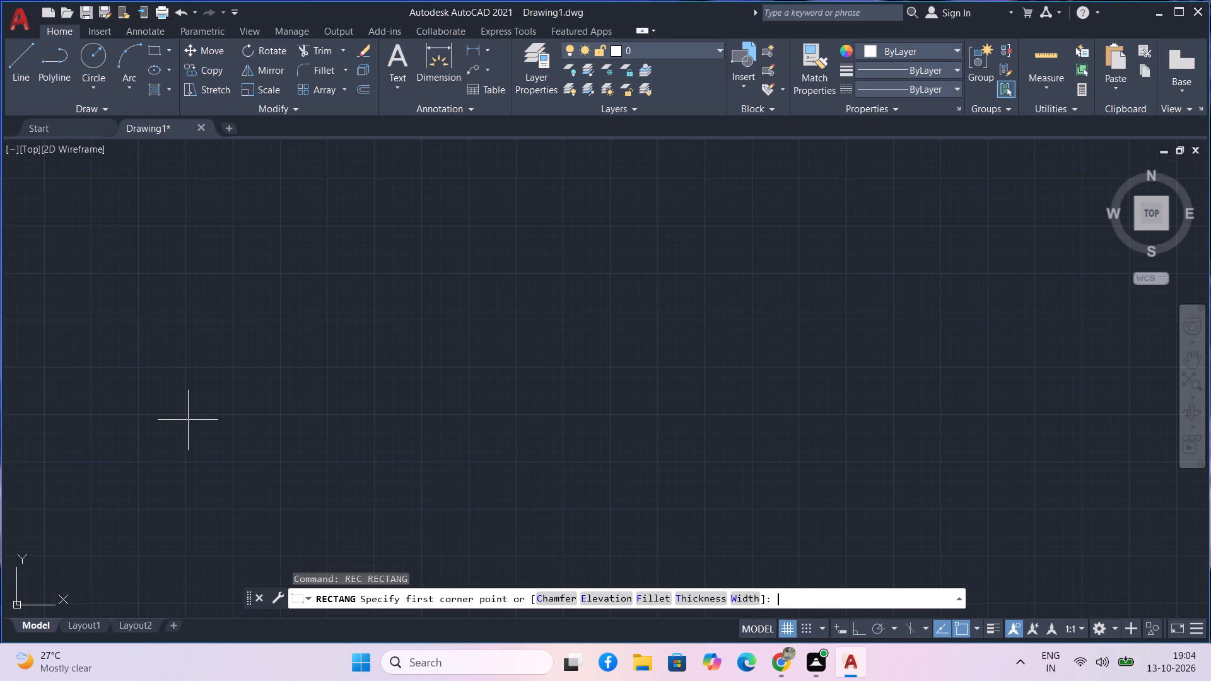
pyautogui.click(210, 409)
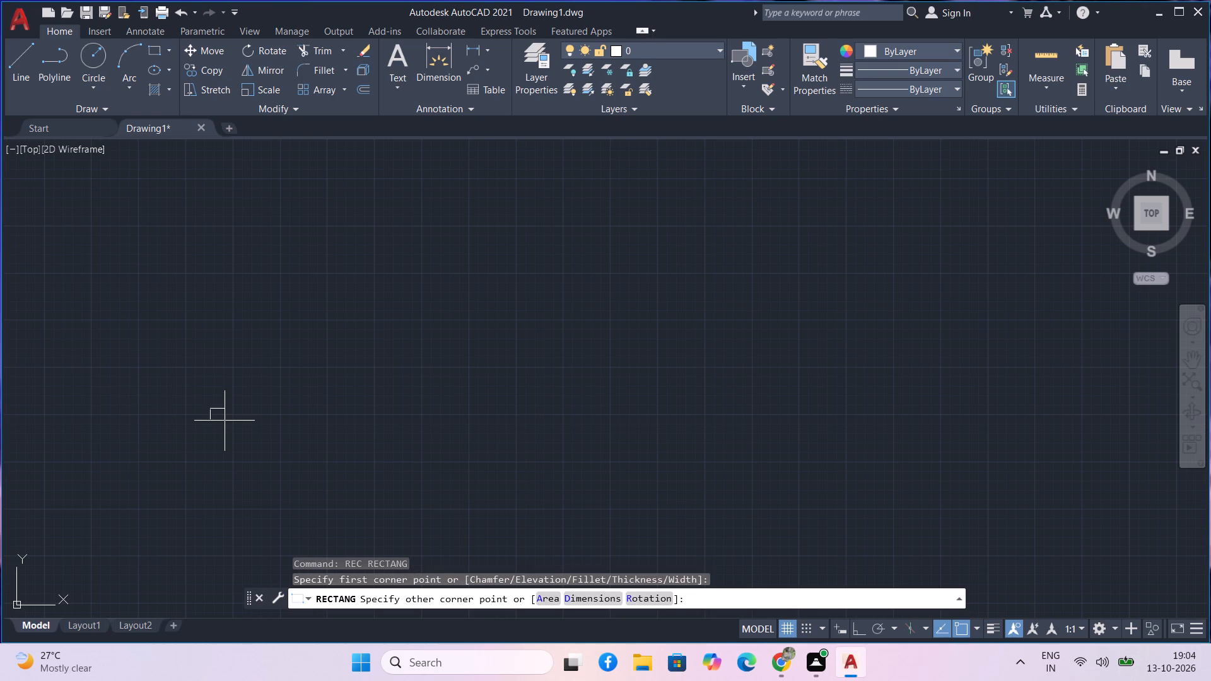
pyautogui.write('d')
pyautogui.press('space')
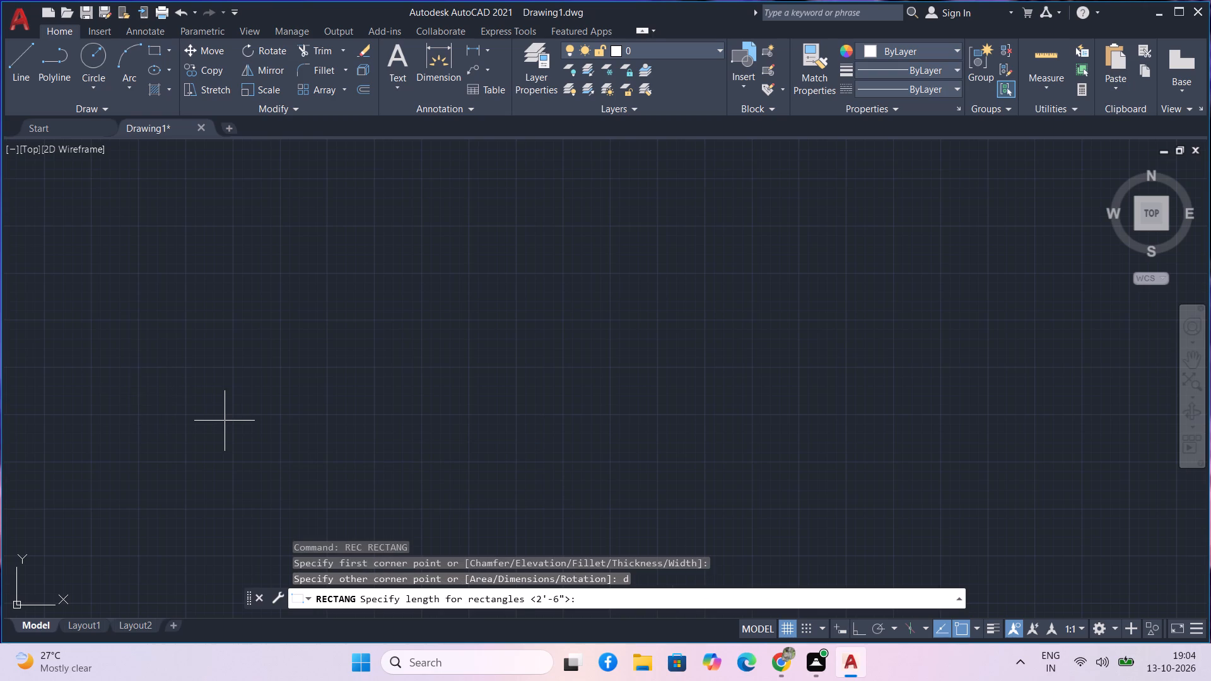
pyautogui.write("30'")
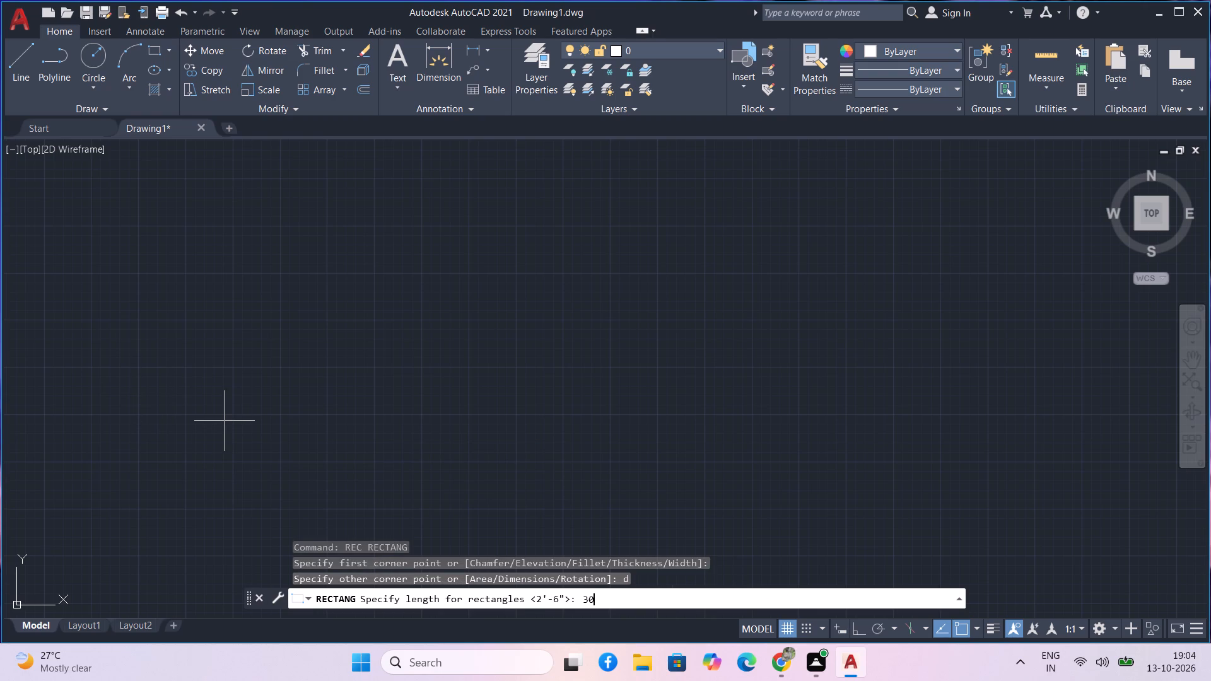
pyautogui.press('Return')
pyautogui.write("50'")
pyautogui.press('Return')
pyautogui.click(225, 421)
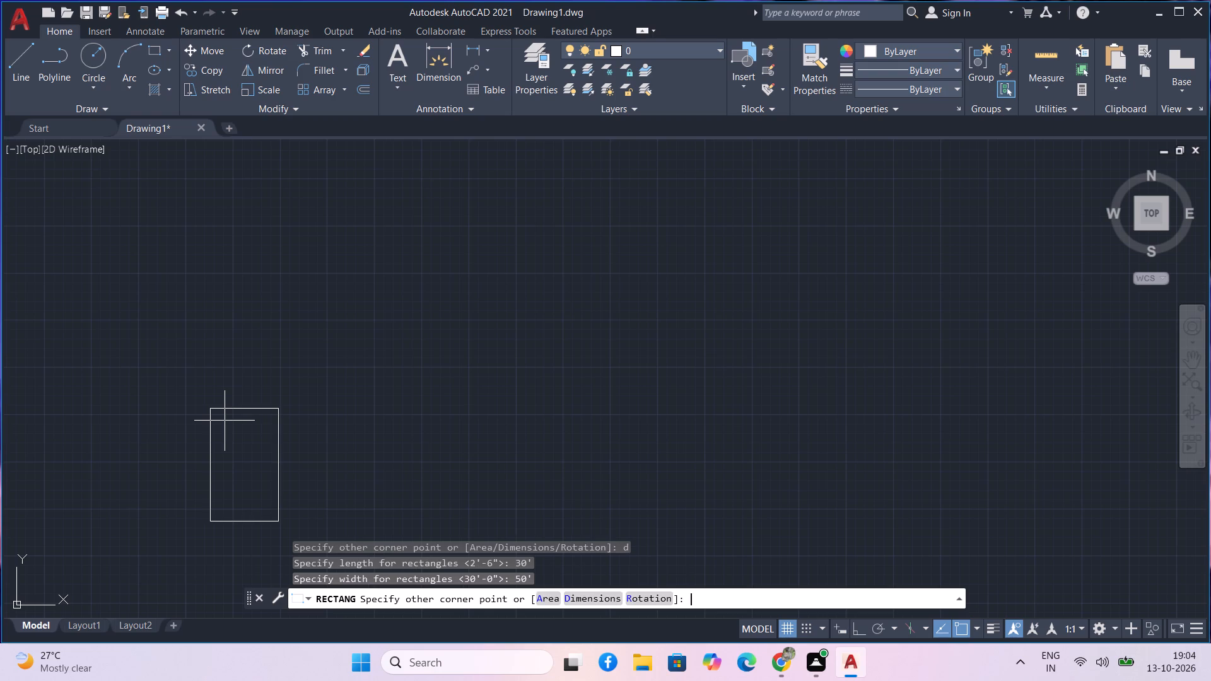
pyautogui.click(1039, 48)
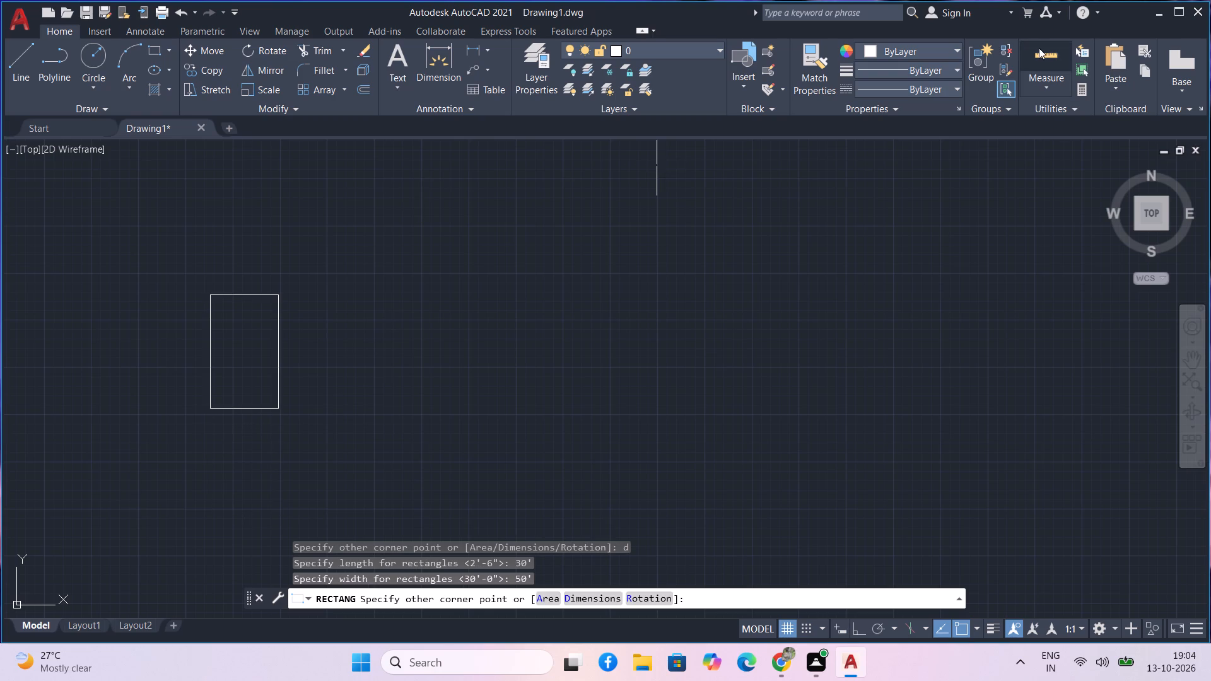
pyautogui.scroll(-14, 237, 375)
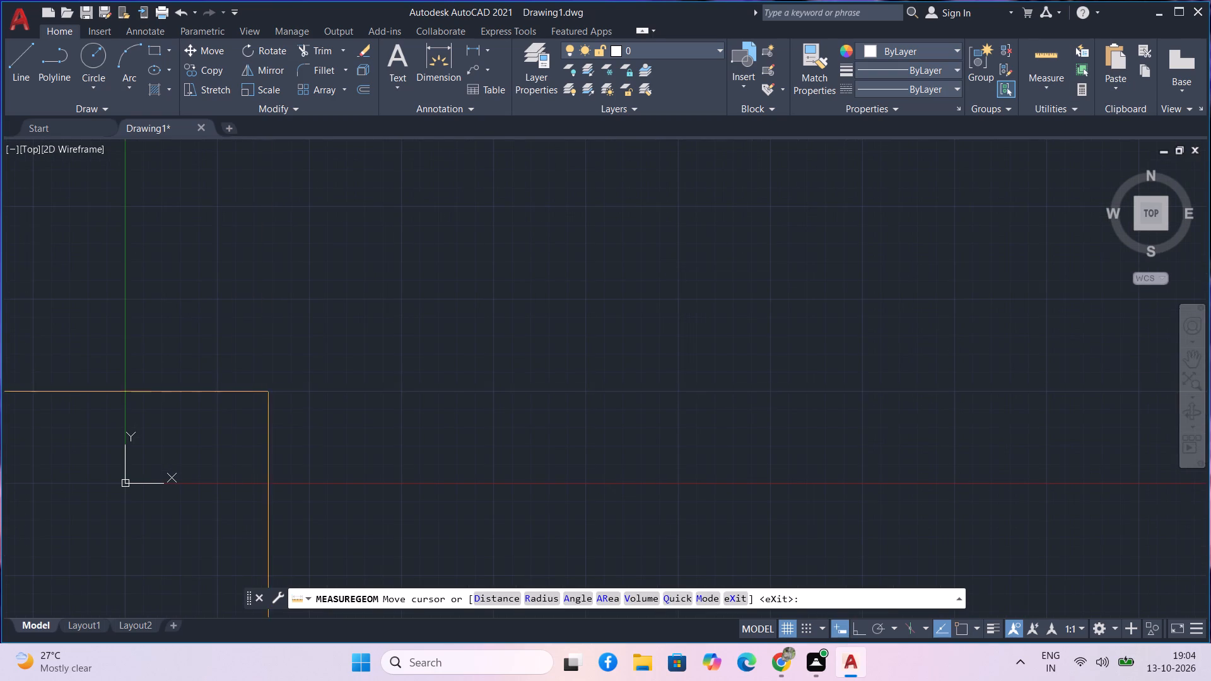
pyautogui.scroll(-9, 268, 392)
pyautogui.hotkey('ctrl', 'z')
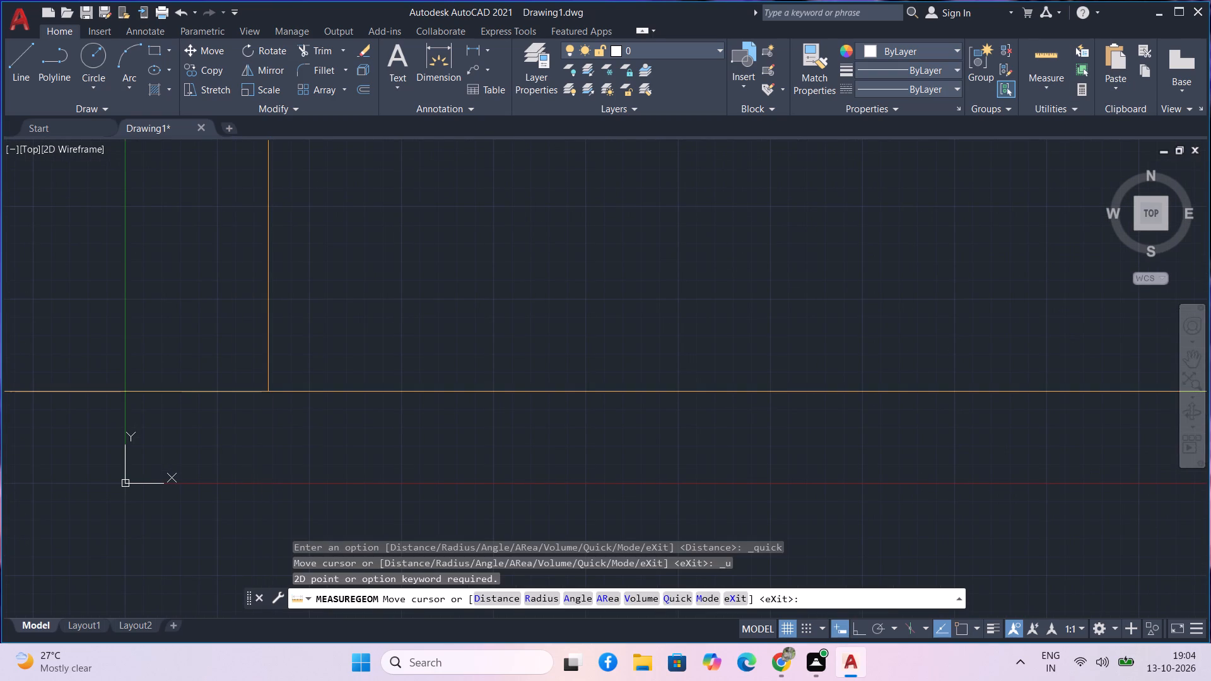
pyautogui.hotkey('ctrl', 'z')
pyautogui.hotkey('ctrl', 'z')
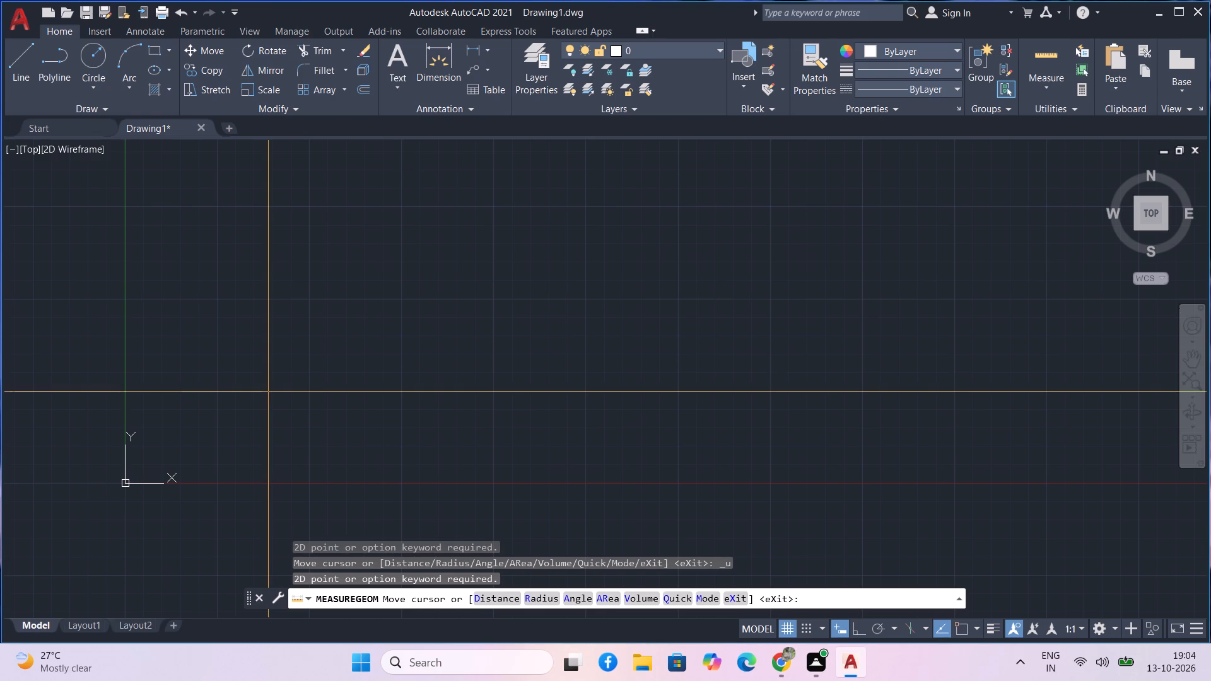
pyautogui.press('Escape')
# Undo all earlier operations in the drawing, including the rectangles and the dimension style changes.
pyautogui.hotkey('ctrl', 'z')
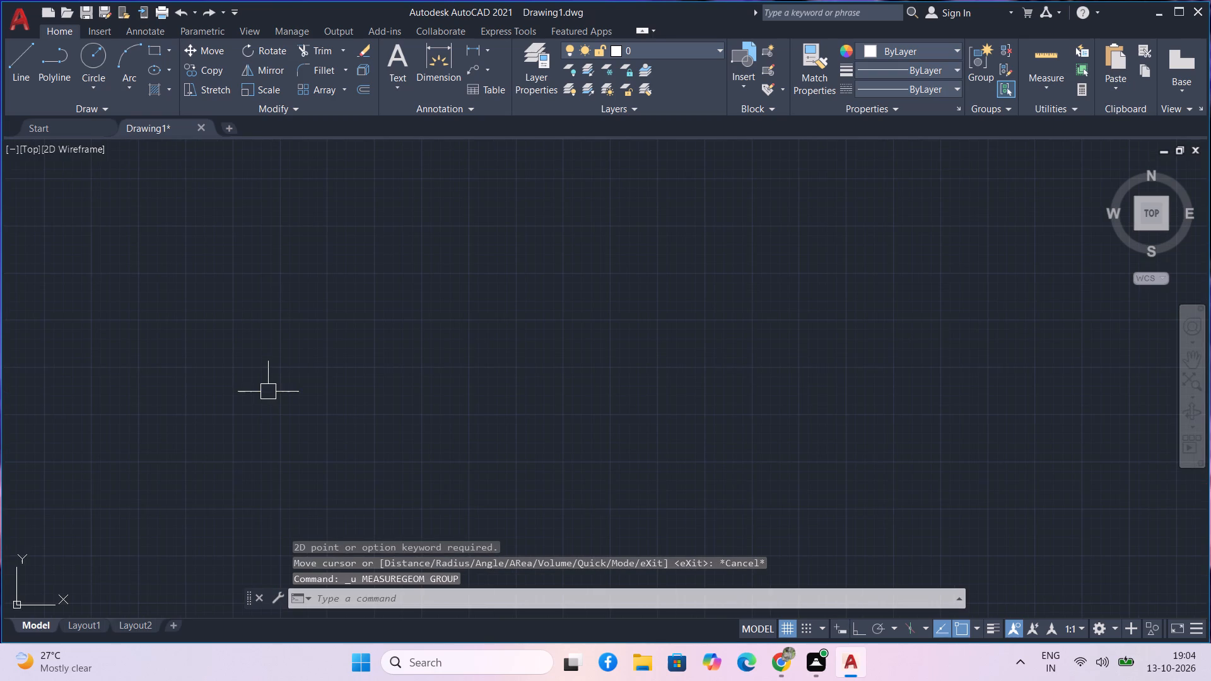
pyautogui.hotkey('ctrl', 'z')
pyautogui.hotkey('ctrl', 'z')
pyautogui.hotkey('ctrl', 'z')
pyautogui.hotkey('ctrl', 'z')
pyautogui.hotkey('ctrl', 'z')
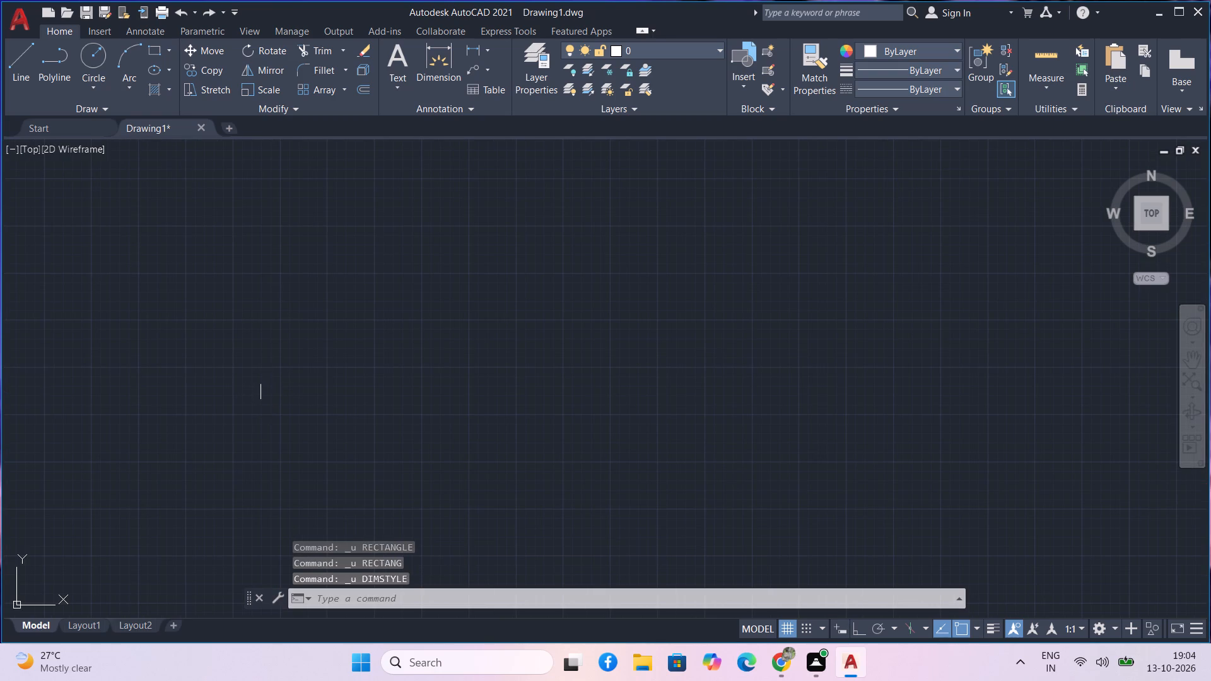
pyautogui.press('z')
pyautogui.hotkey('ctrl', 'z')
pyautogui.hotkey('ctrl', 'z')
pyautogui.hotkey('ctrl', 'z')
pyautogui.hotkey('ctrl', 'z')
pyautogui.hotkey('ctrl', 'z')
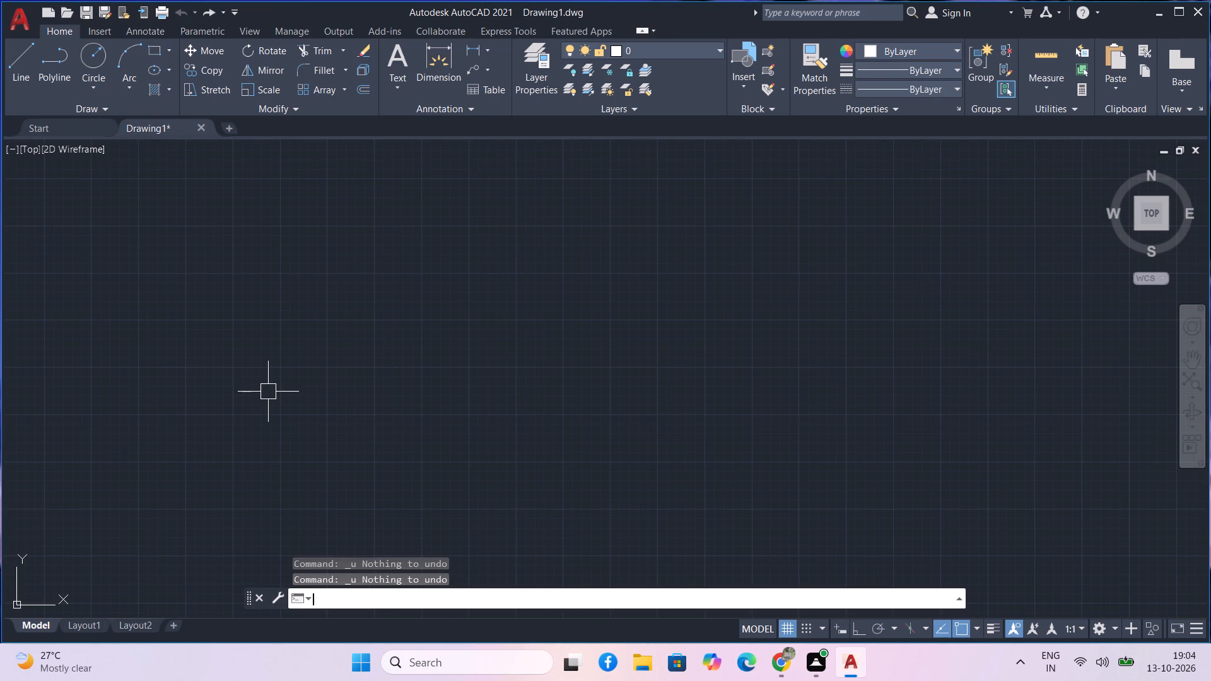
pyautogui.hotkey('ctrl', 'z')
# Regenerate the model.
pyautogui.write('re')
pyautogui.press('space')
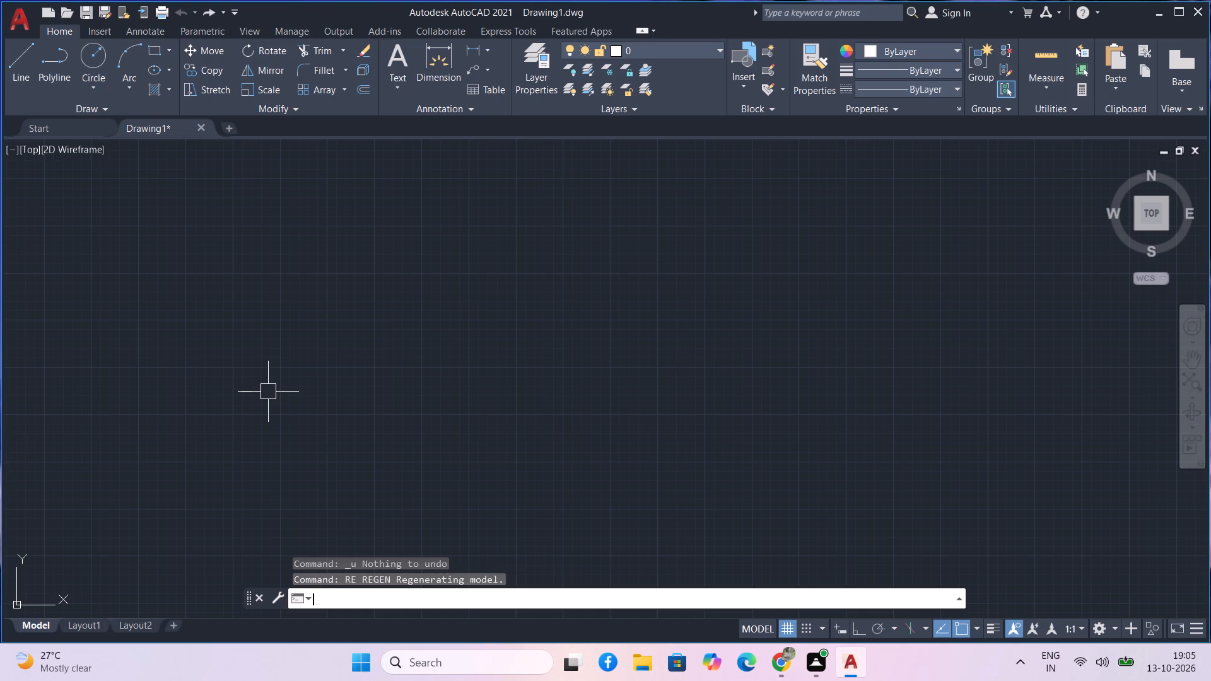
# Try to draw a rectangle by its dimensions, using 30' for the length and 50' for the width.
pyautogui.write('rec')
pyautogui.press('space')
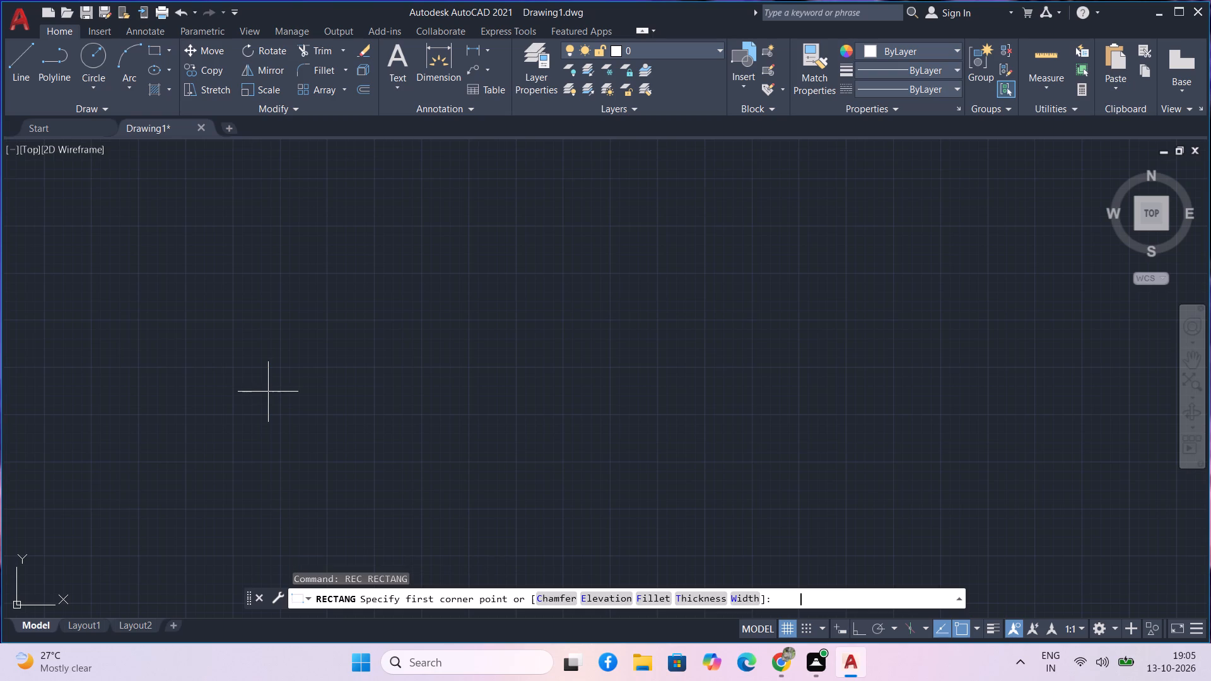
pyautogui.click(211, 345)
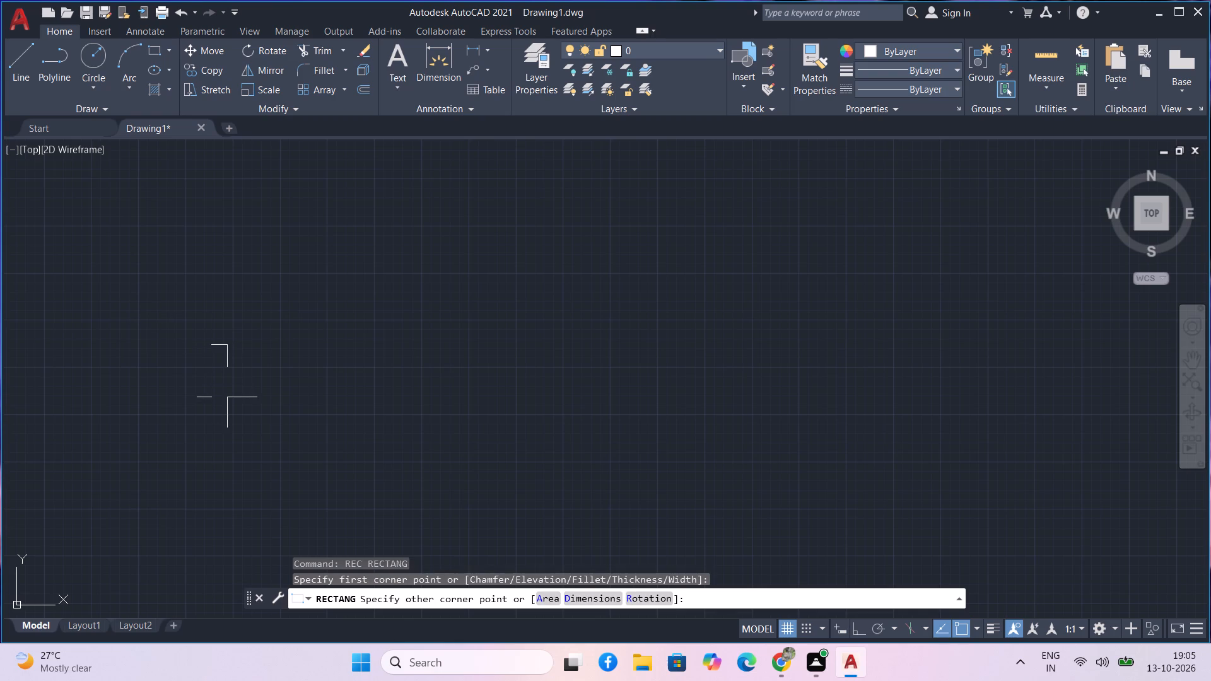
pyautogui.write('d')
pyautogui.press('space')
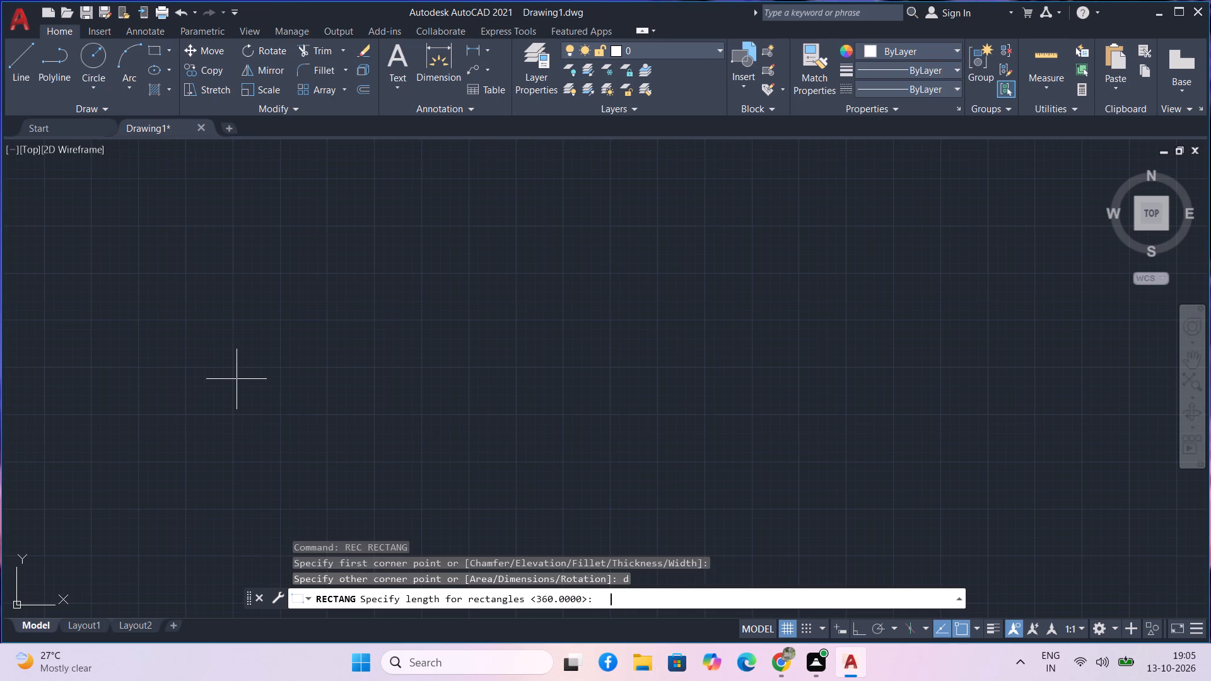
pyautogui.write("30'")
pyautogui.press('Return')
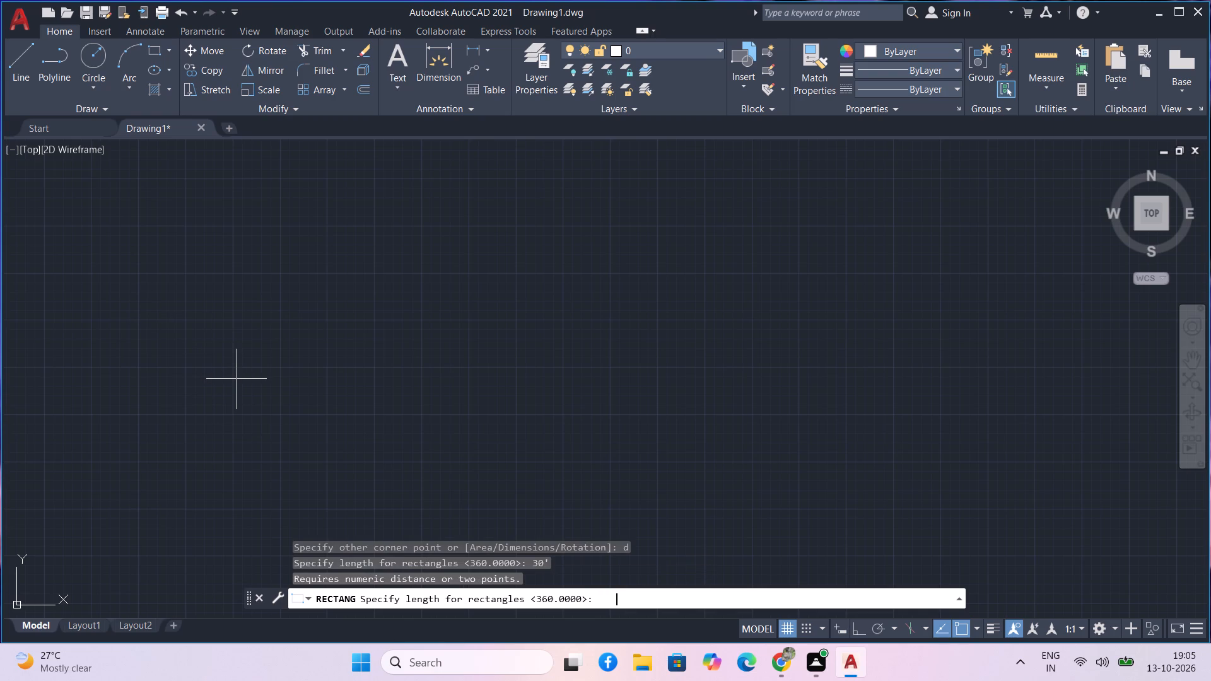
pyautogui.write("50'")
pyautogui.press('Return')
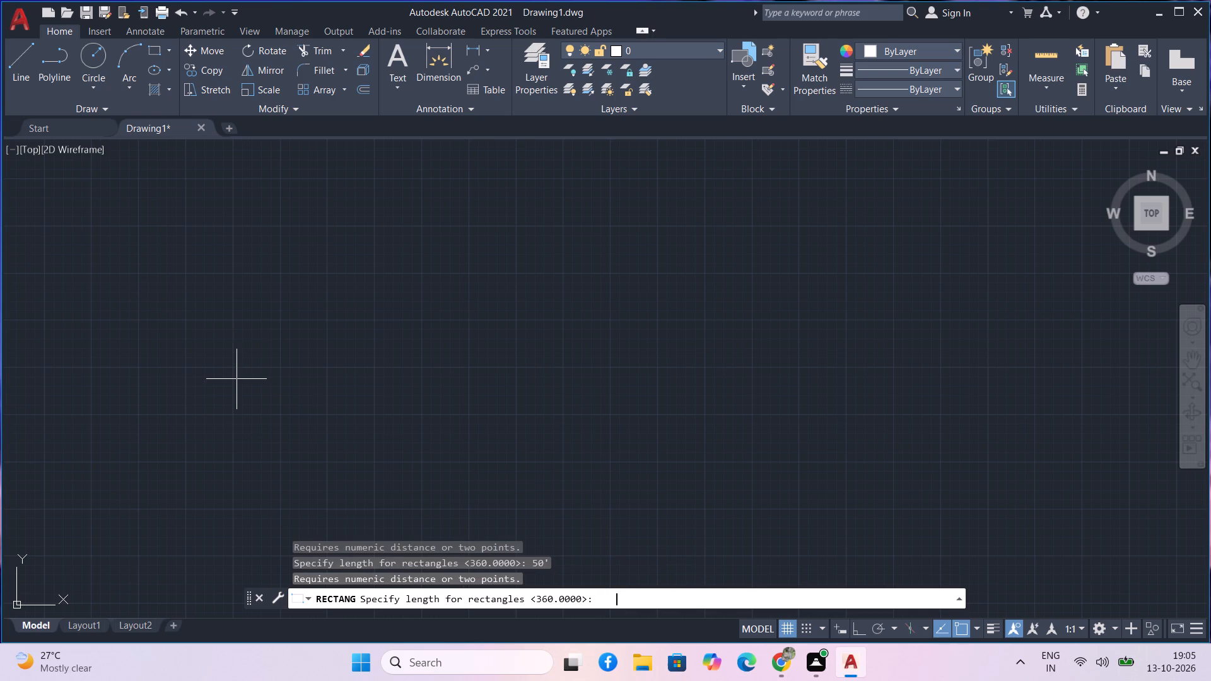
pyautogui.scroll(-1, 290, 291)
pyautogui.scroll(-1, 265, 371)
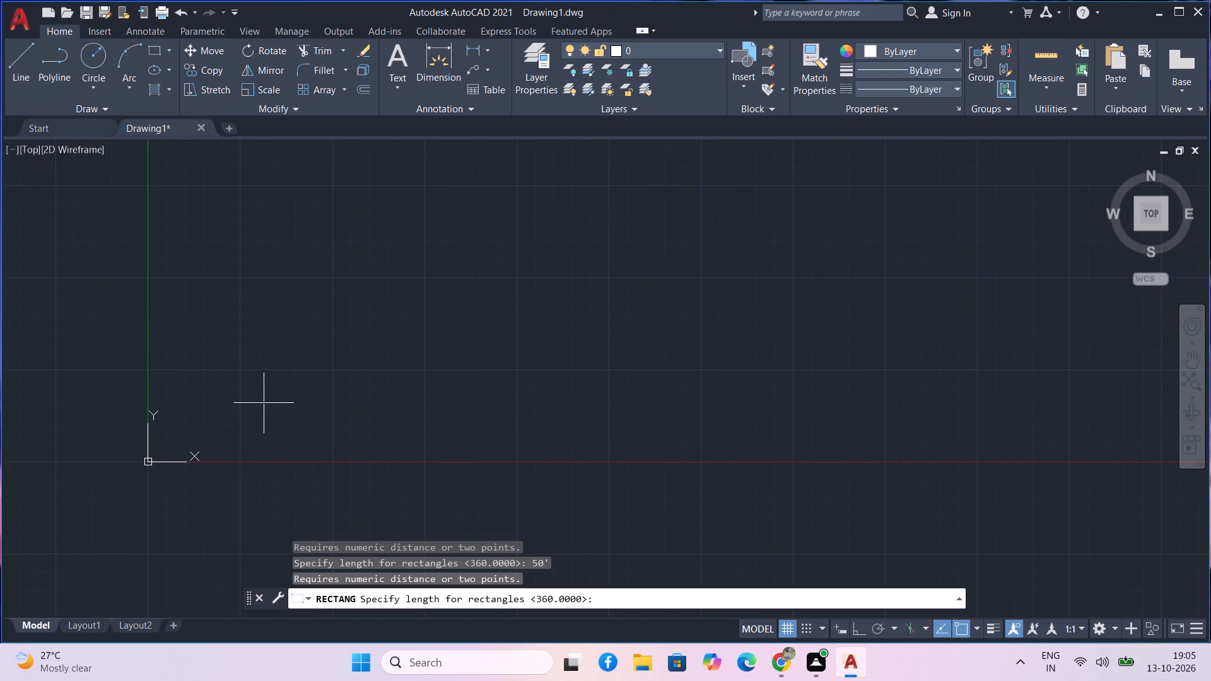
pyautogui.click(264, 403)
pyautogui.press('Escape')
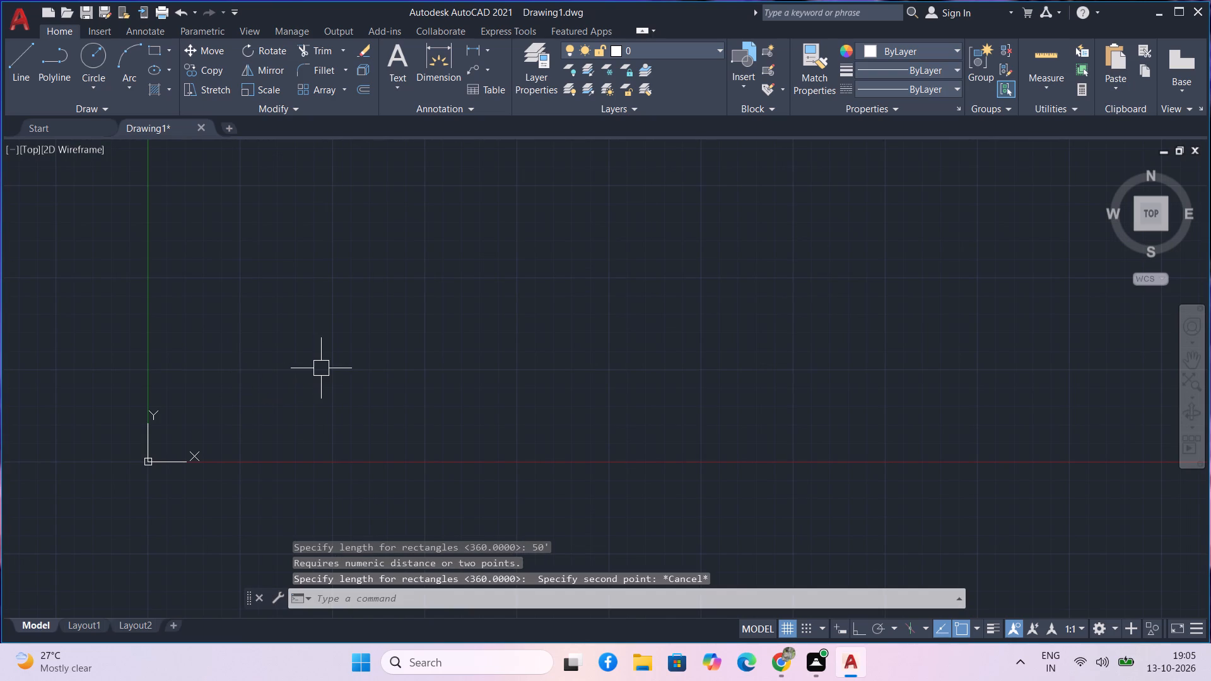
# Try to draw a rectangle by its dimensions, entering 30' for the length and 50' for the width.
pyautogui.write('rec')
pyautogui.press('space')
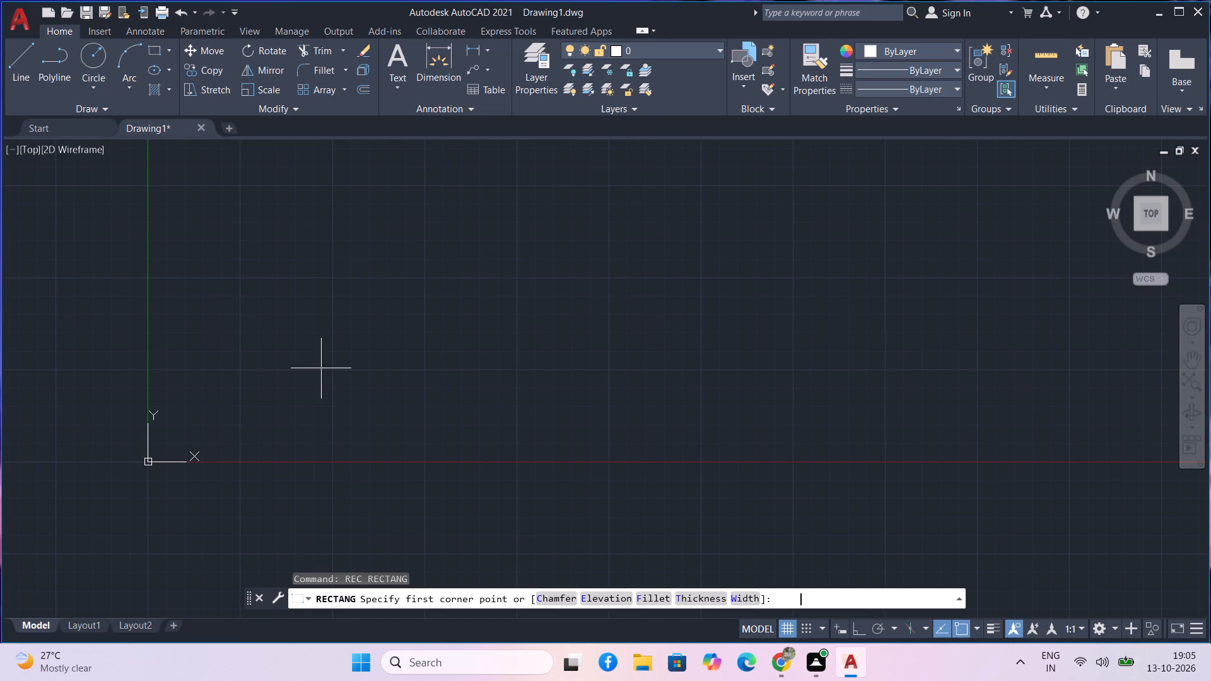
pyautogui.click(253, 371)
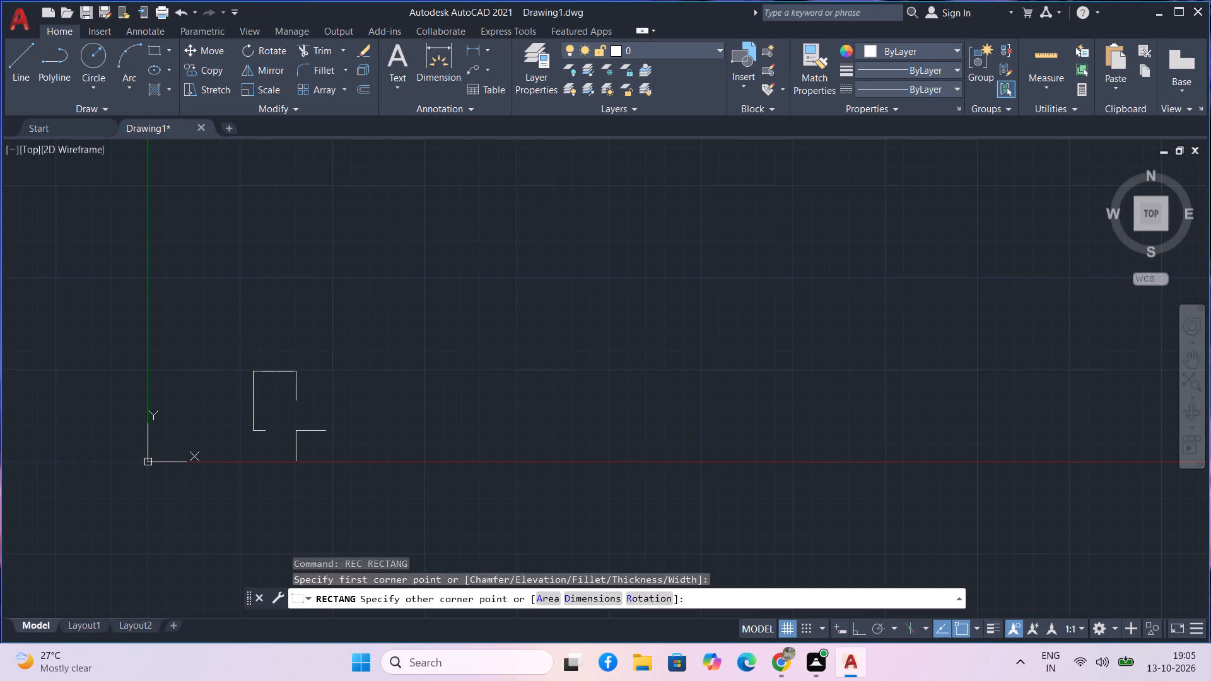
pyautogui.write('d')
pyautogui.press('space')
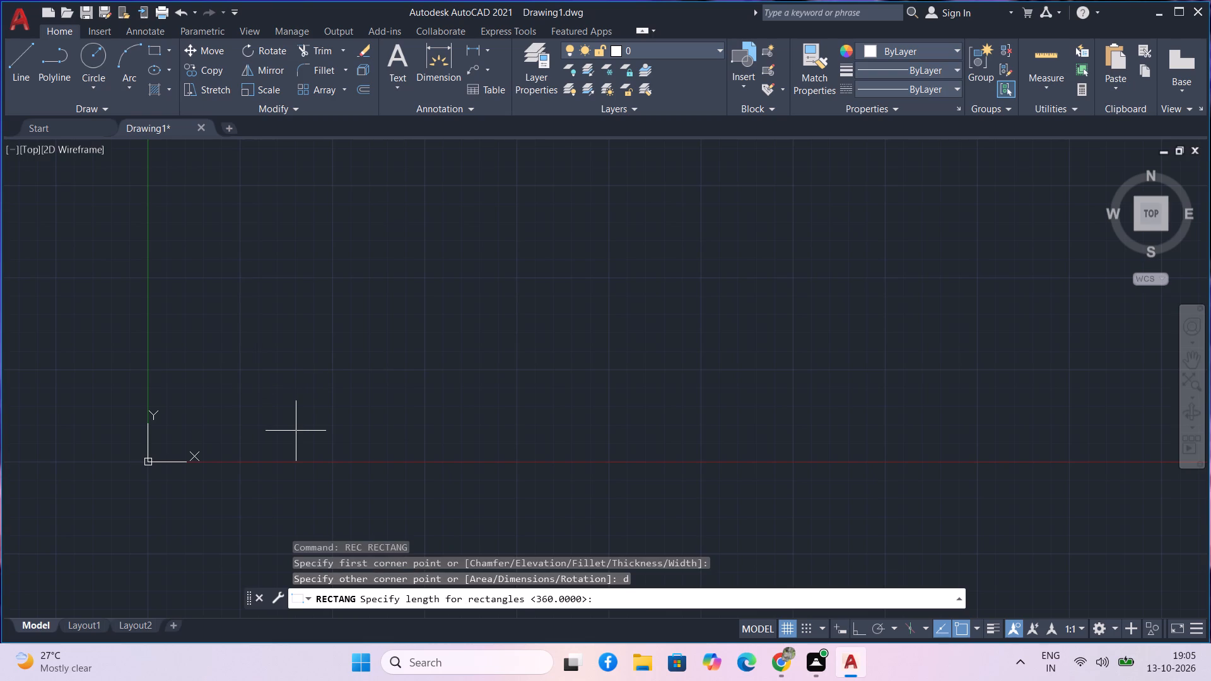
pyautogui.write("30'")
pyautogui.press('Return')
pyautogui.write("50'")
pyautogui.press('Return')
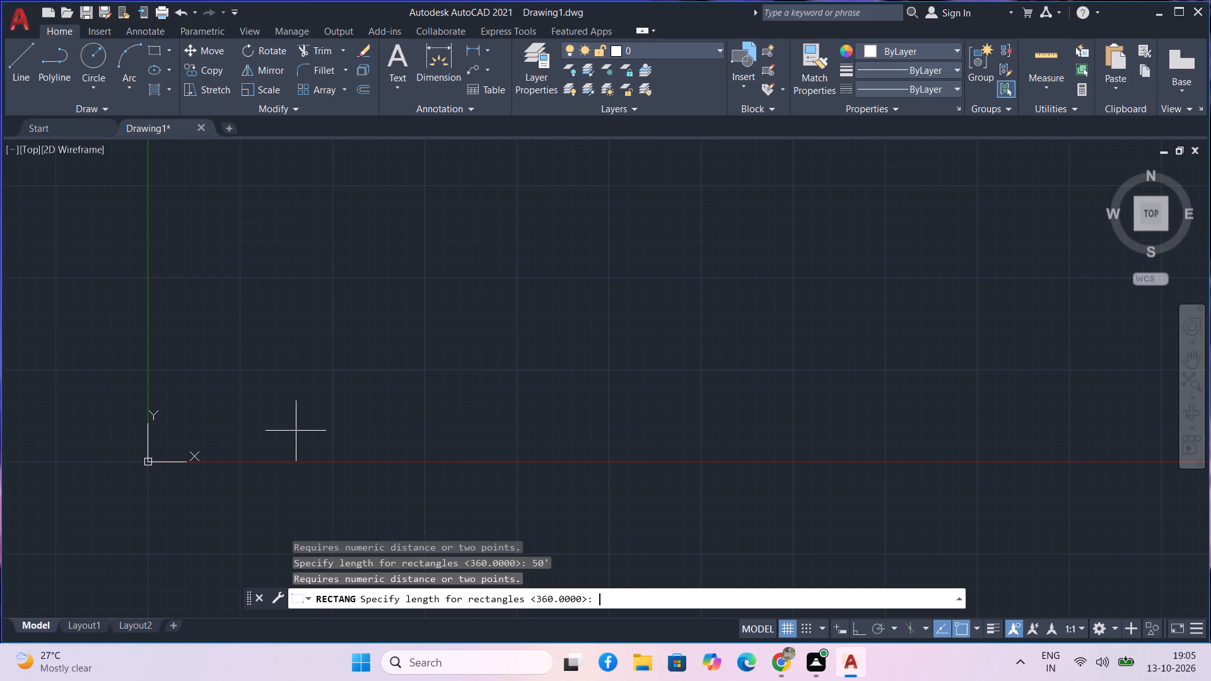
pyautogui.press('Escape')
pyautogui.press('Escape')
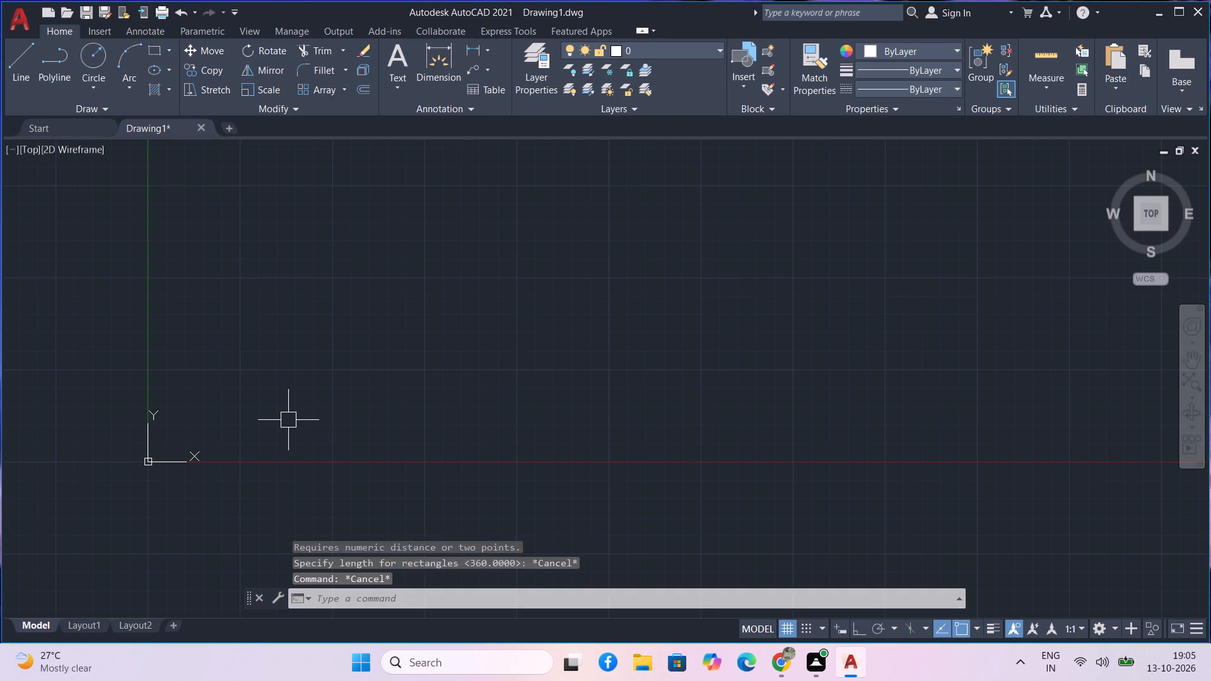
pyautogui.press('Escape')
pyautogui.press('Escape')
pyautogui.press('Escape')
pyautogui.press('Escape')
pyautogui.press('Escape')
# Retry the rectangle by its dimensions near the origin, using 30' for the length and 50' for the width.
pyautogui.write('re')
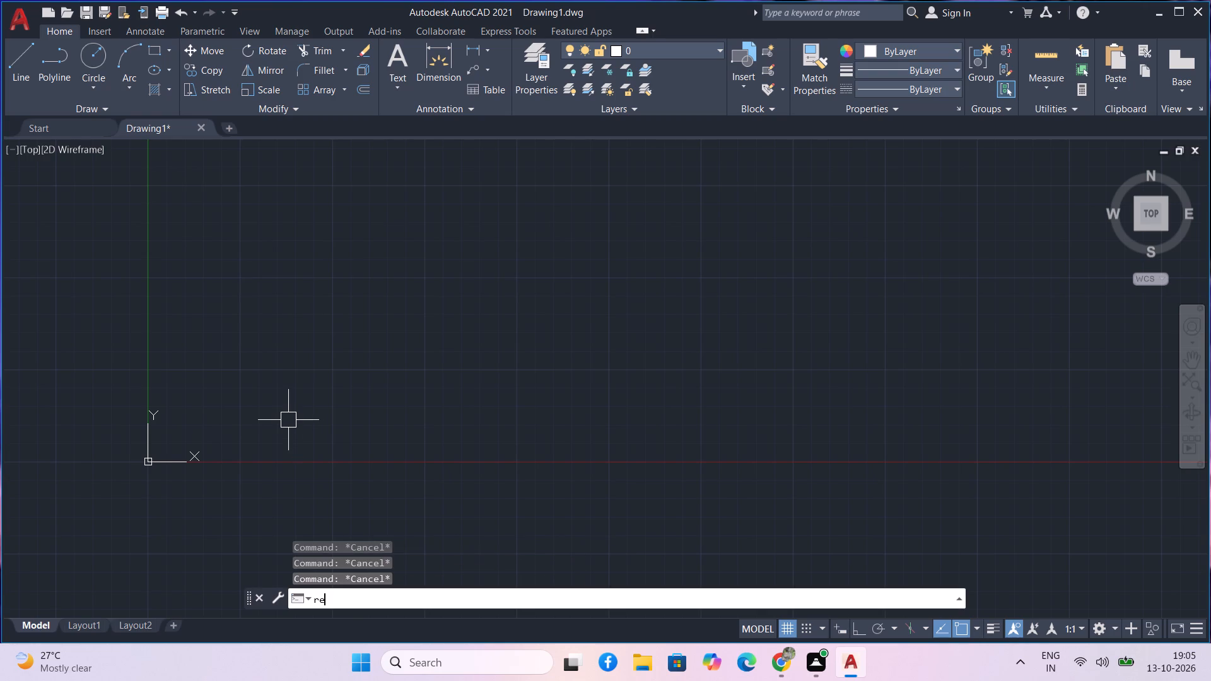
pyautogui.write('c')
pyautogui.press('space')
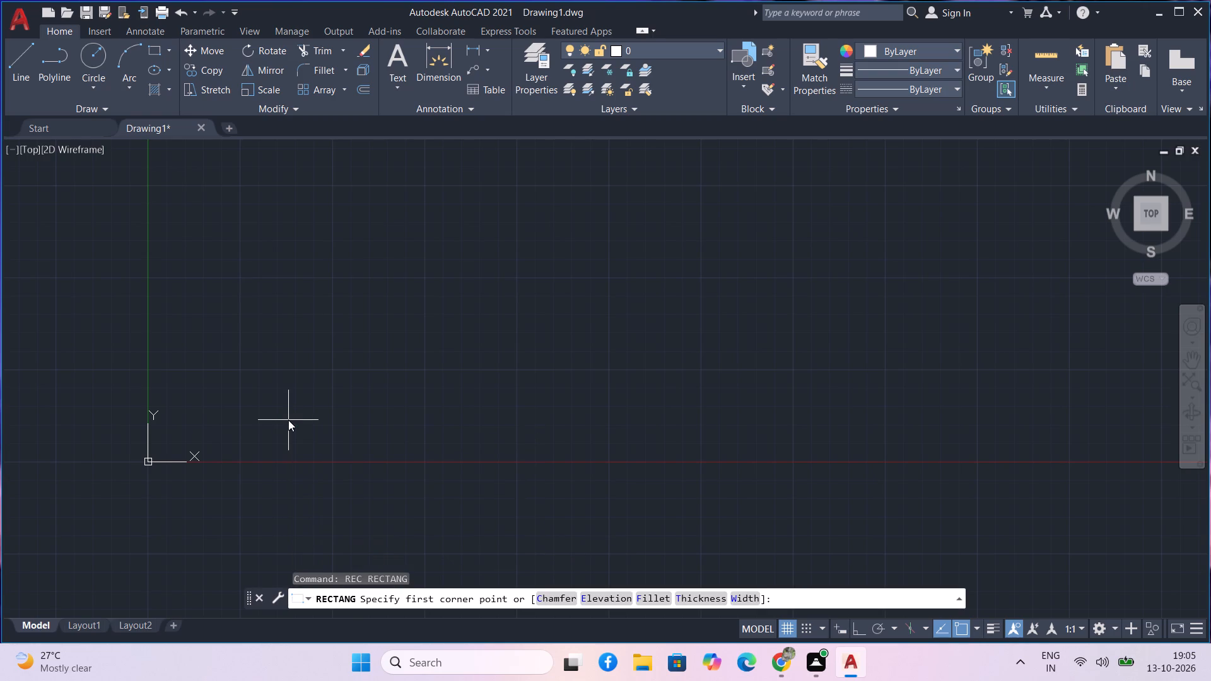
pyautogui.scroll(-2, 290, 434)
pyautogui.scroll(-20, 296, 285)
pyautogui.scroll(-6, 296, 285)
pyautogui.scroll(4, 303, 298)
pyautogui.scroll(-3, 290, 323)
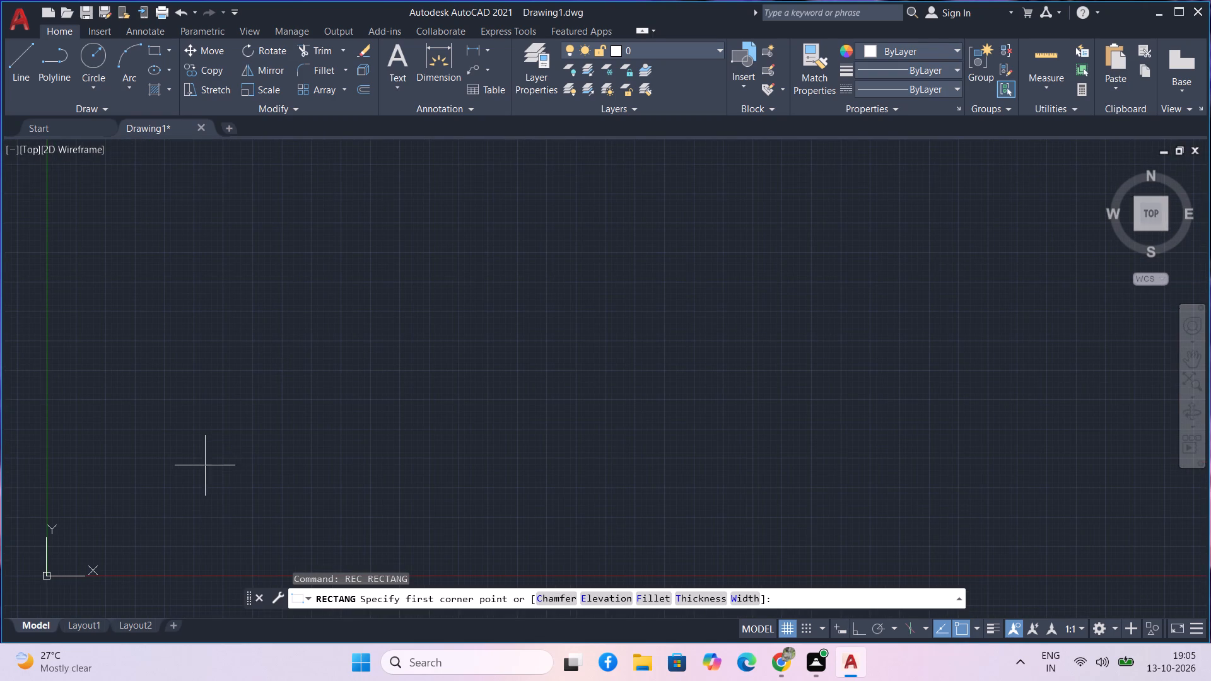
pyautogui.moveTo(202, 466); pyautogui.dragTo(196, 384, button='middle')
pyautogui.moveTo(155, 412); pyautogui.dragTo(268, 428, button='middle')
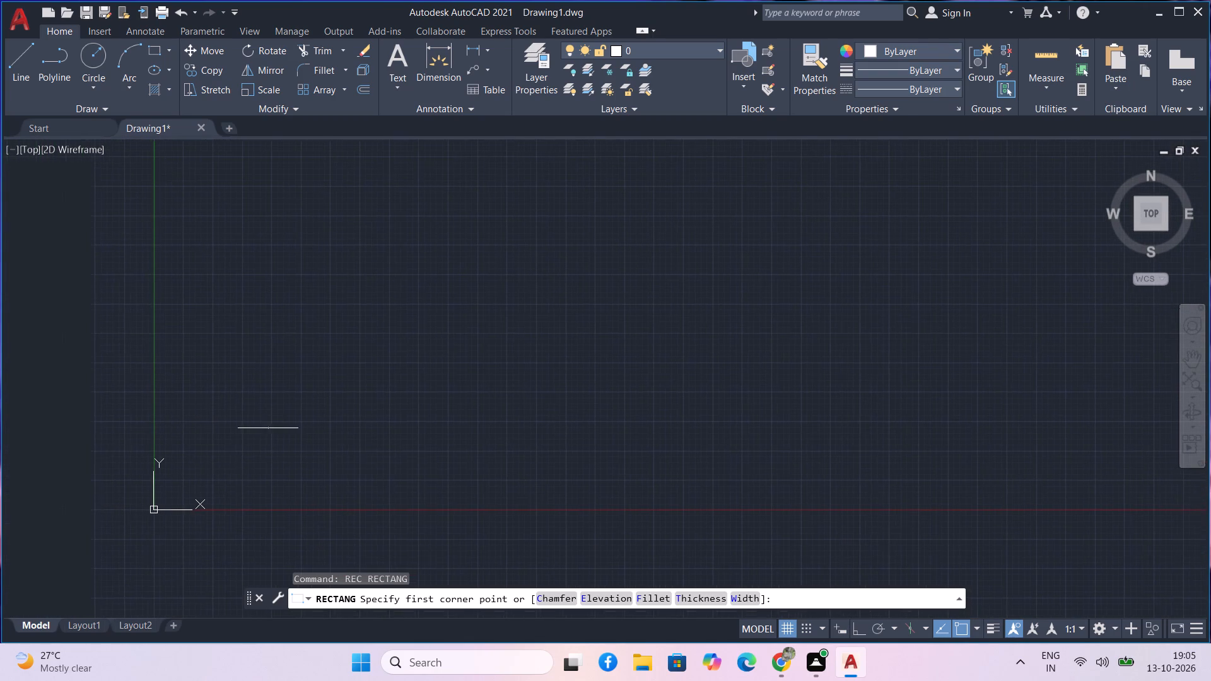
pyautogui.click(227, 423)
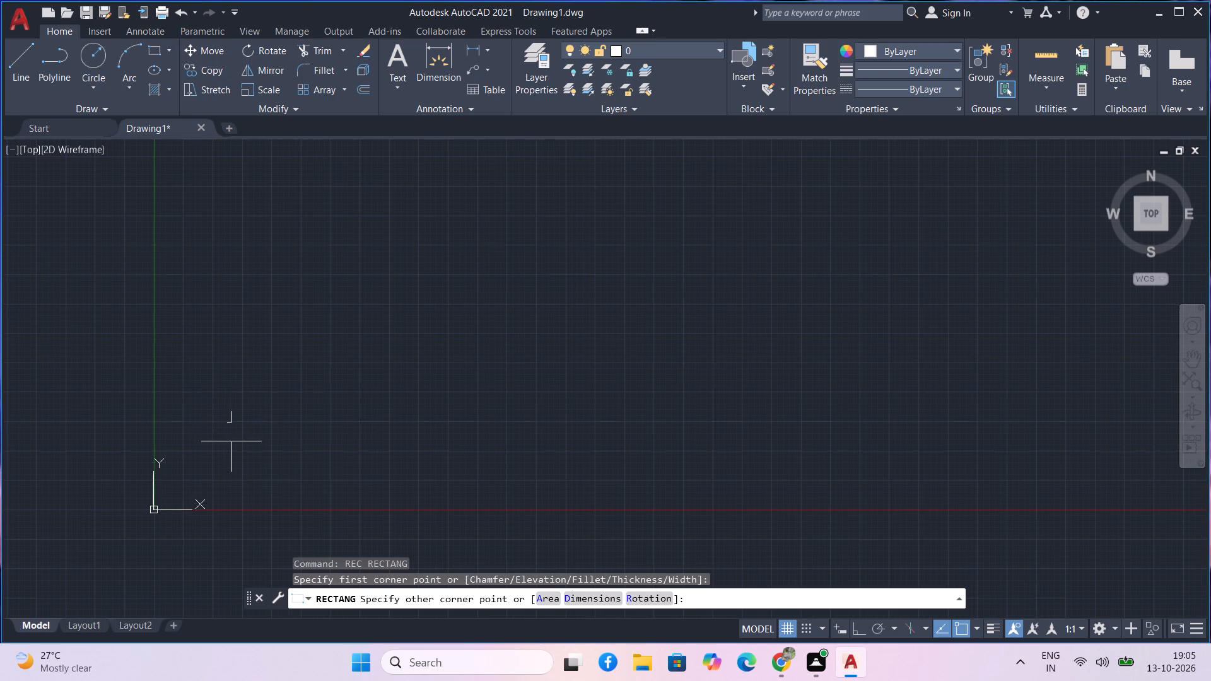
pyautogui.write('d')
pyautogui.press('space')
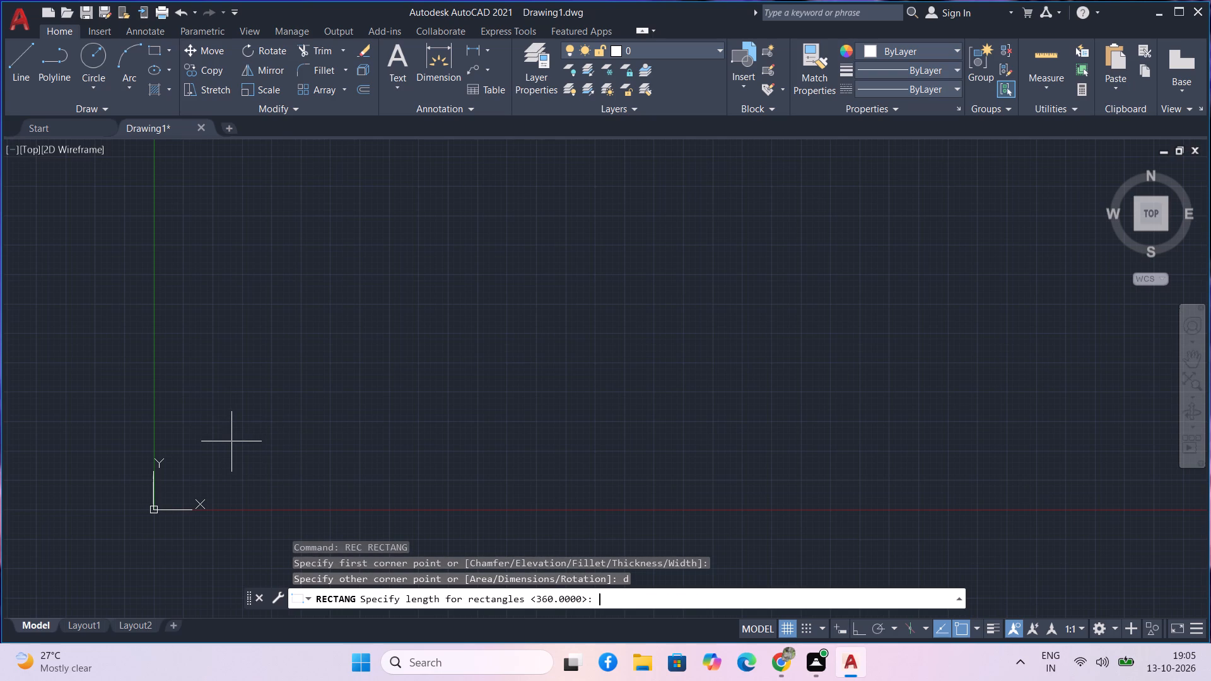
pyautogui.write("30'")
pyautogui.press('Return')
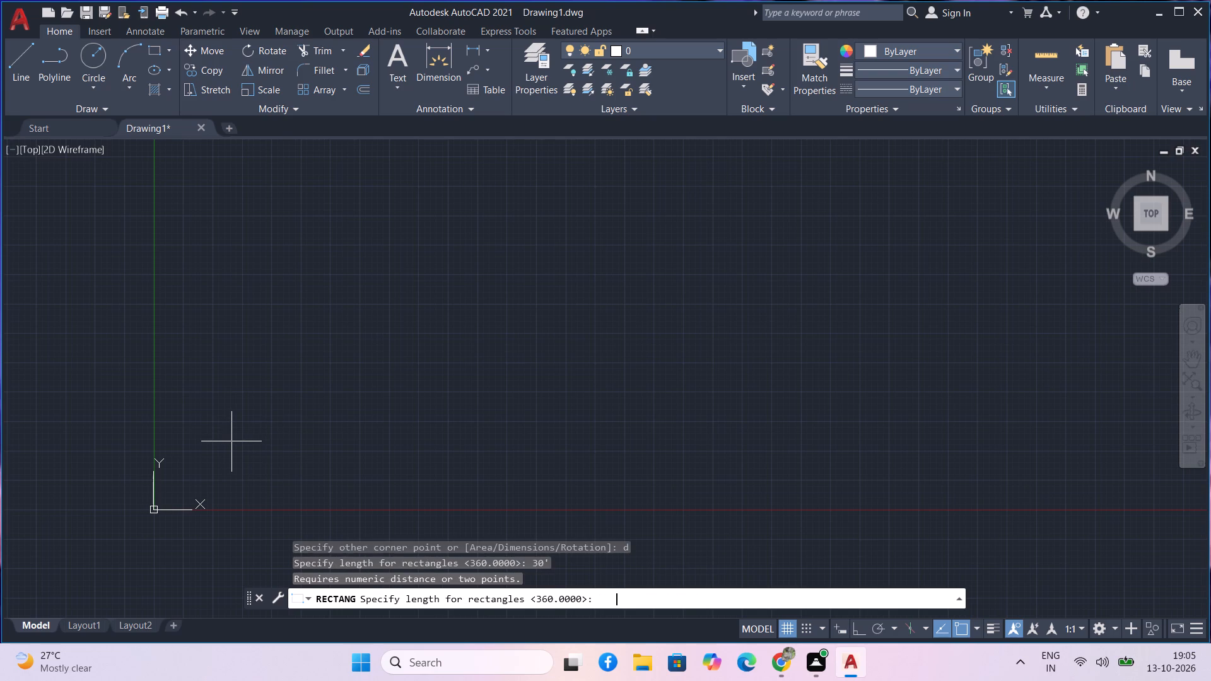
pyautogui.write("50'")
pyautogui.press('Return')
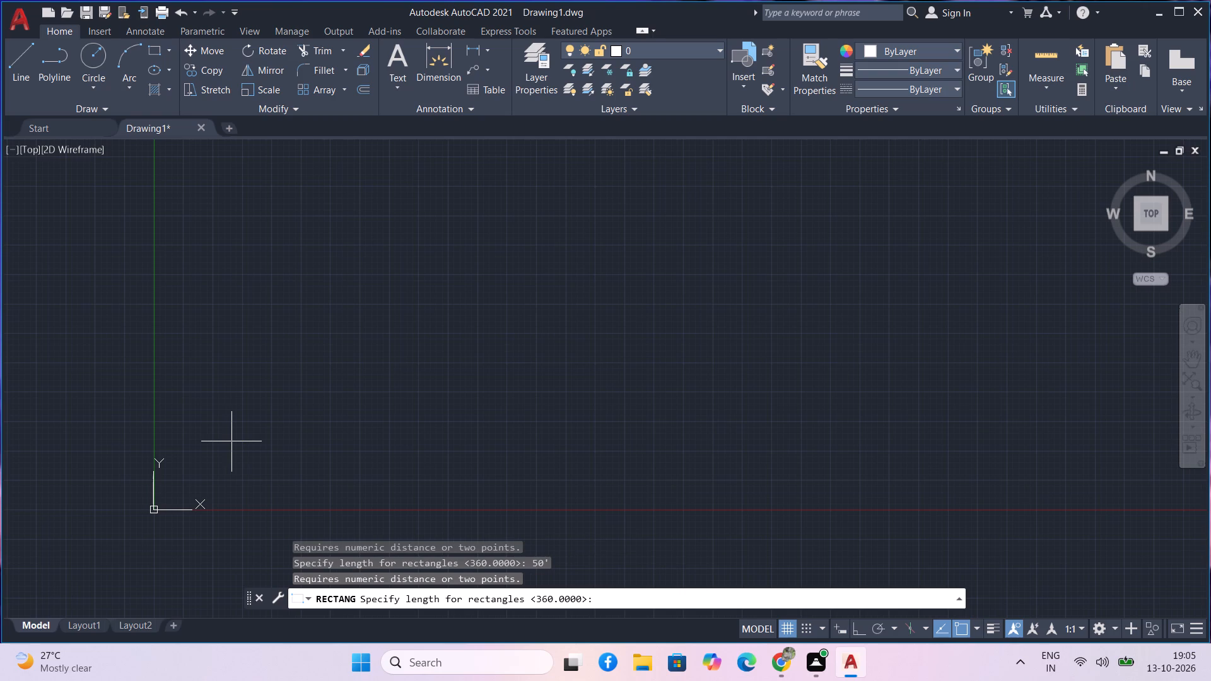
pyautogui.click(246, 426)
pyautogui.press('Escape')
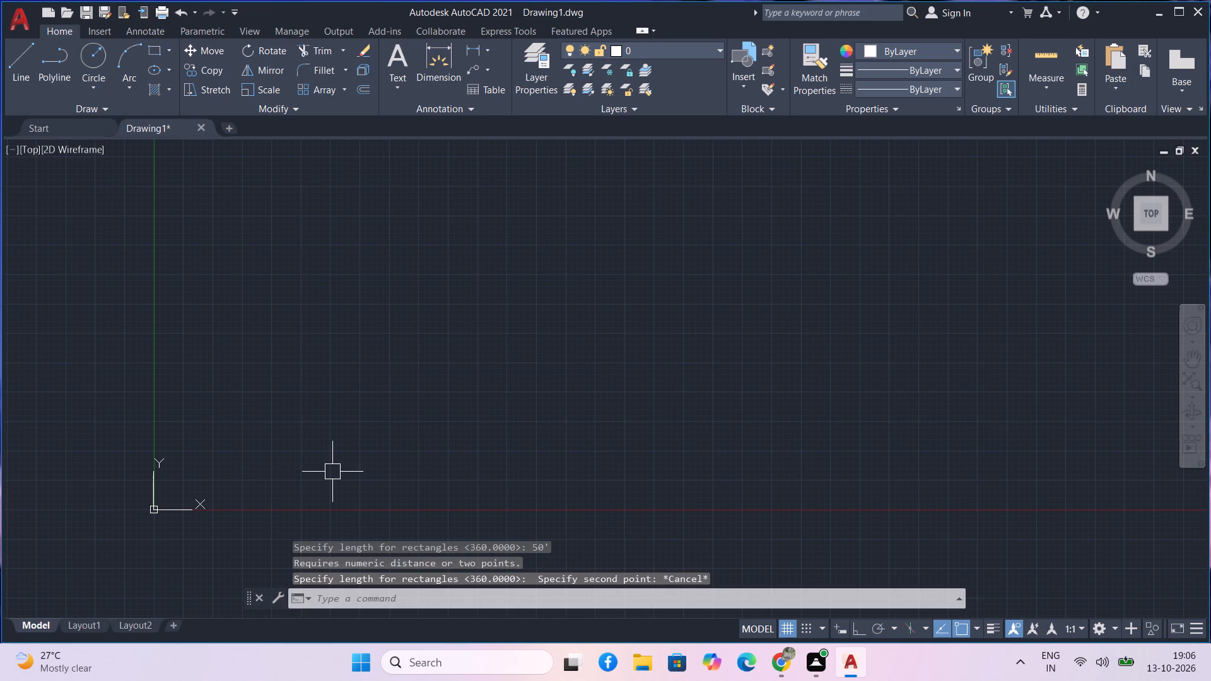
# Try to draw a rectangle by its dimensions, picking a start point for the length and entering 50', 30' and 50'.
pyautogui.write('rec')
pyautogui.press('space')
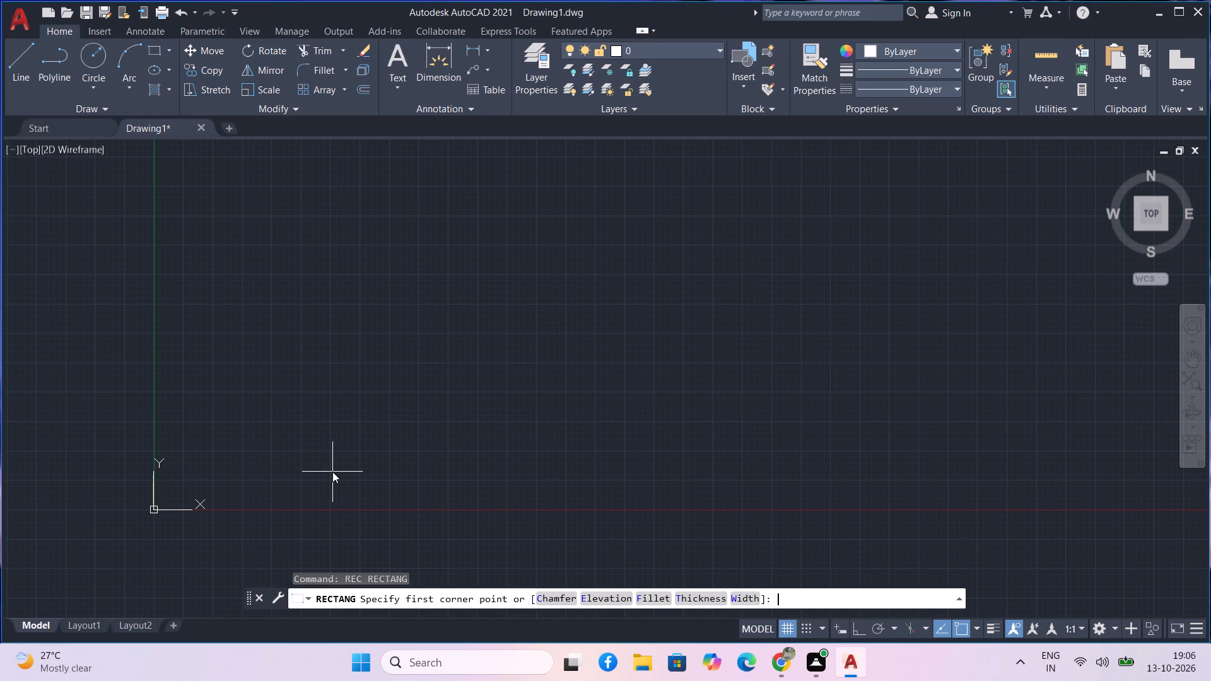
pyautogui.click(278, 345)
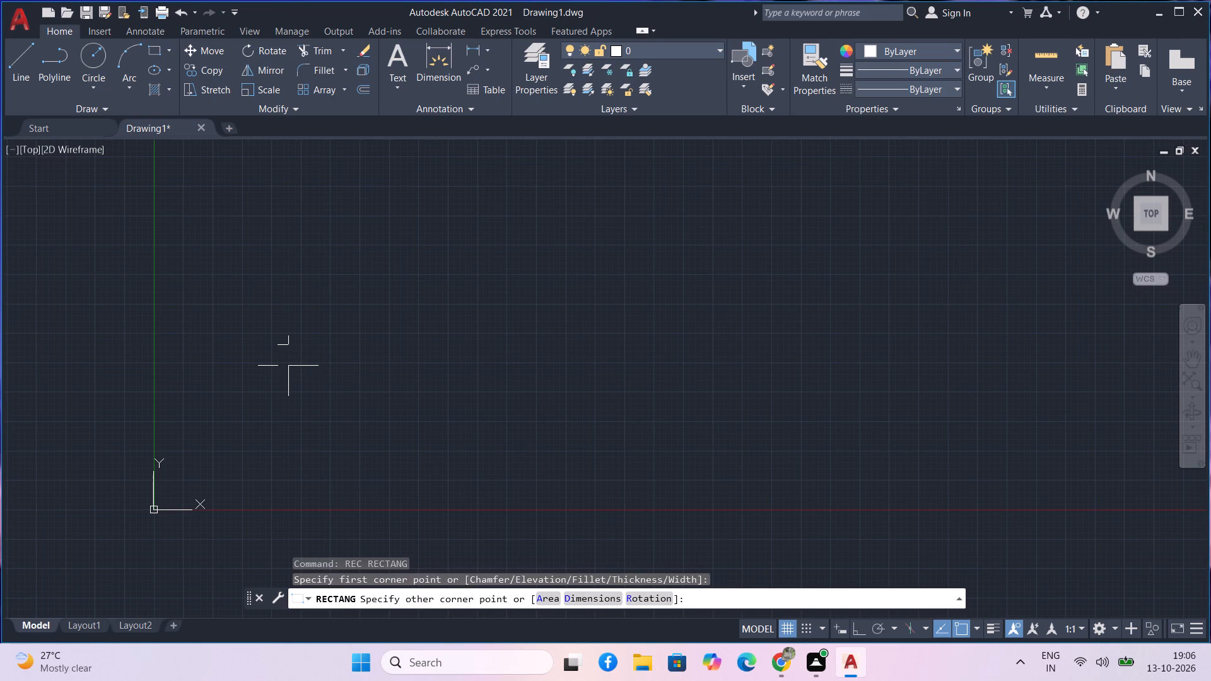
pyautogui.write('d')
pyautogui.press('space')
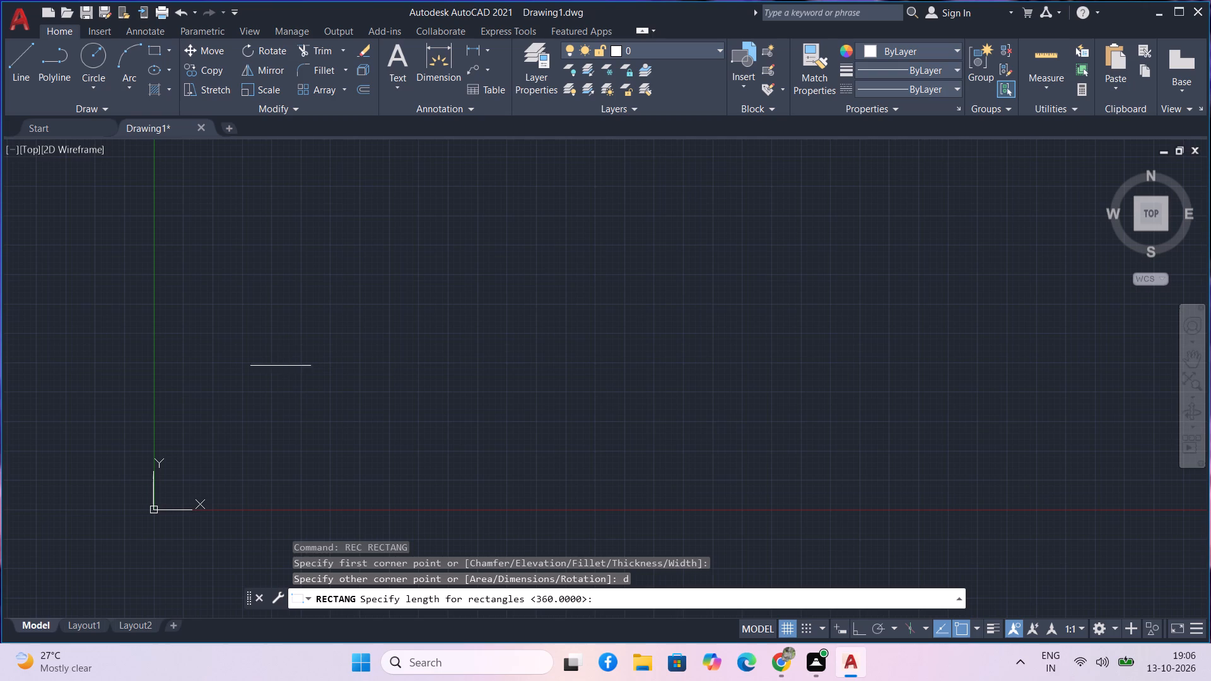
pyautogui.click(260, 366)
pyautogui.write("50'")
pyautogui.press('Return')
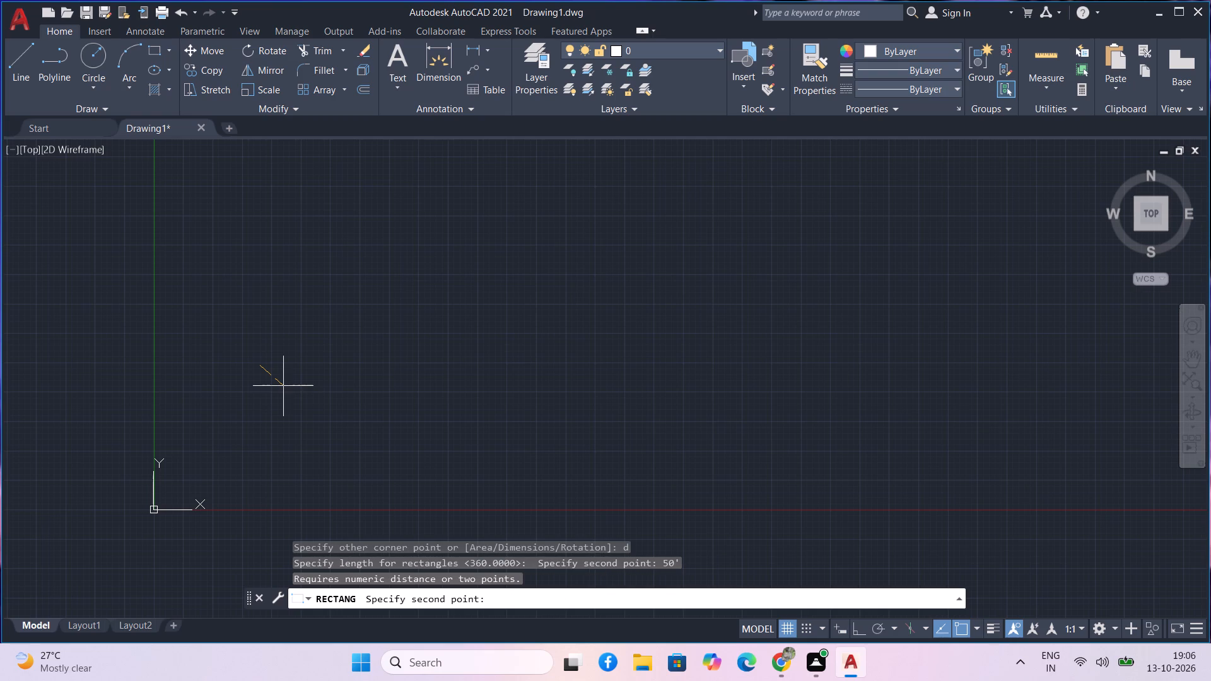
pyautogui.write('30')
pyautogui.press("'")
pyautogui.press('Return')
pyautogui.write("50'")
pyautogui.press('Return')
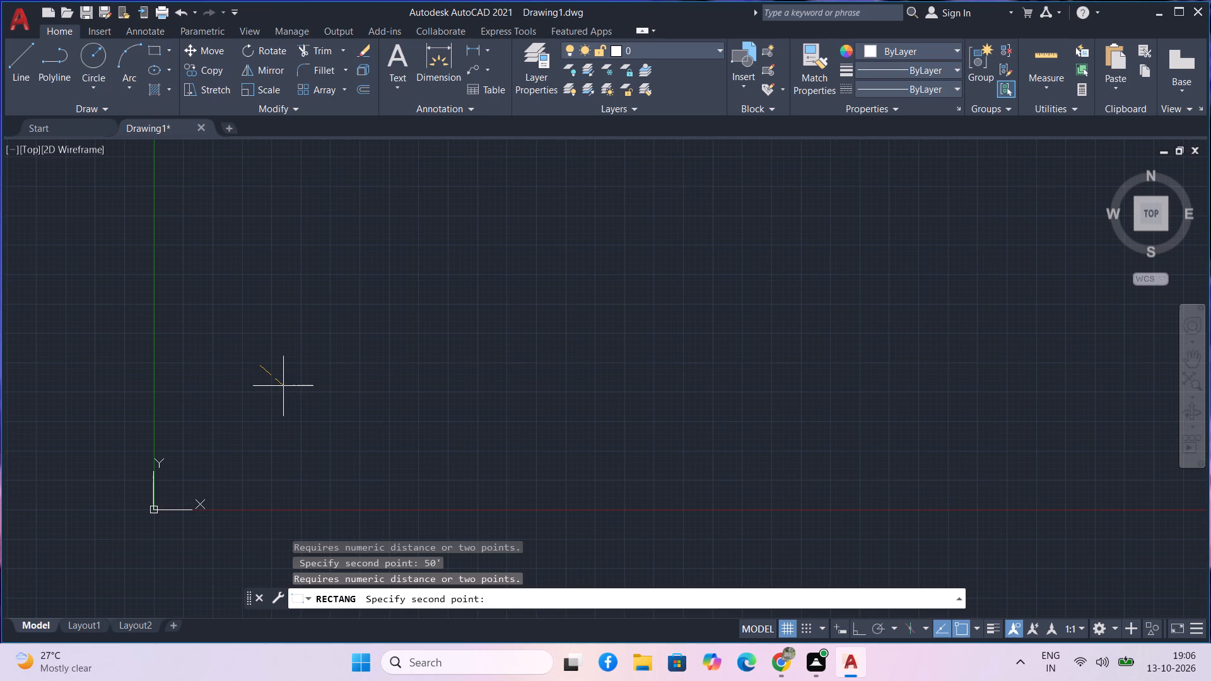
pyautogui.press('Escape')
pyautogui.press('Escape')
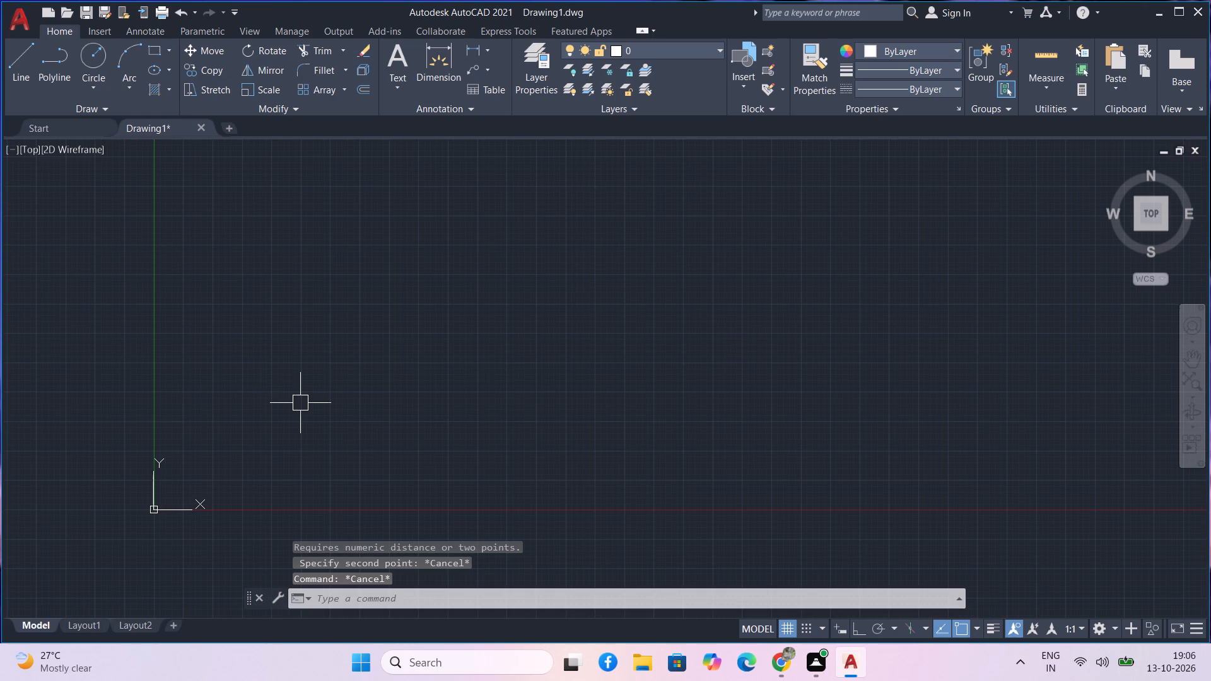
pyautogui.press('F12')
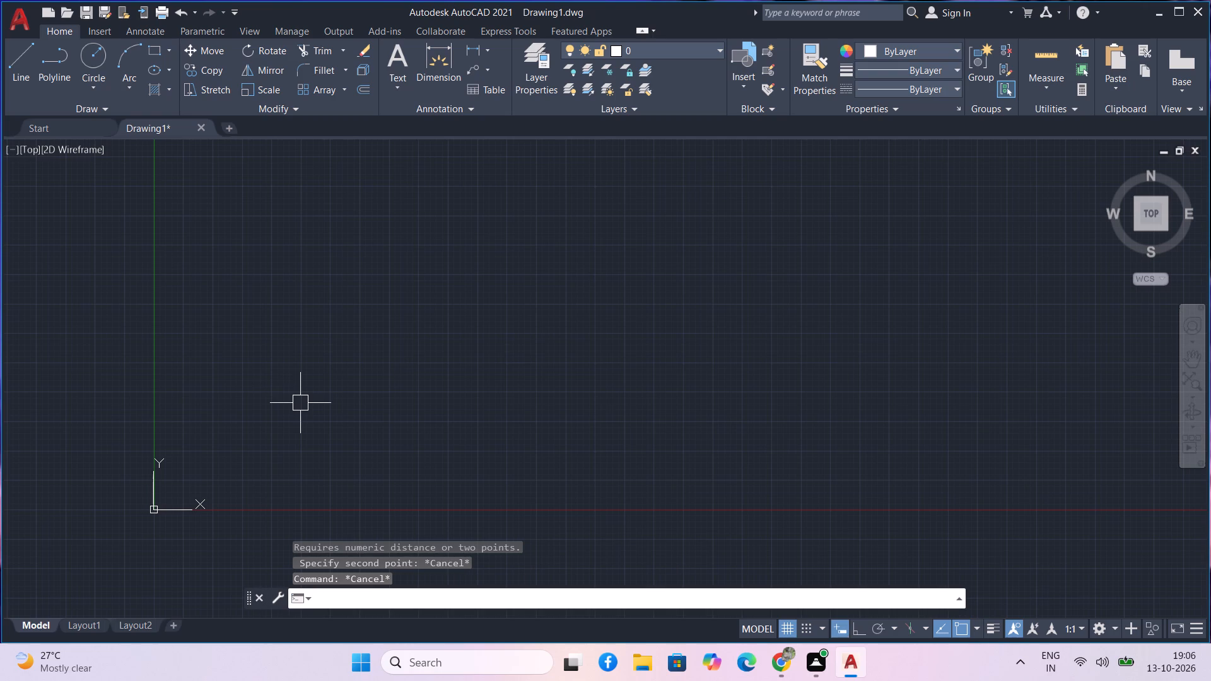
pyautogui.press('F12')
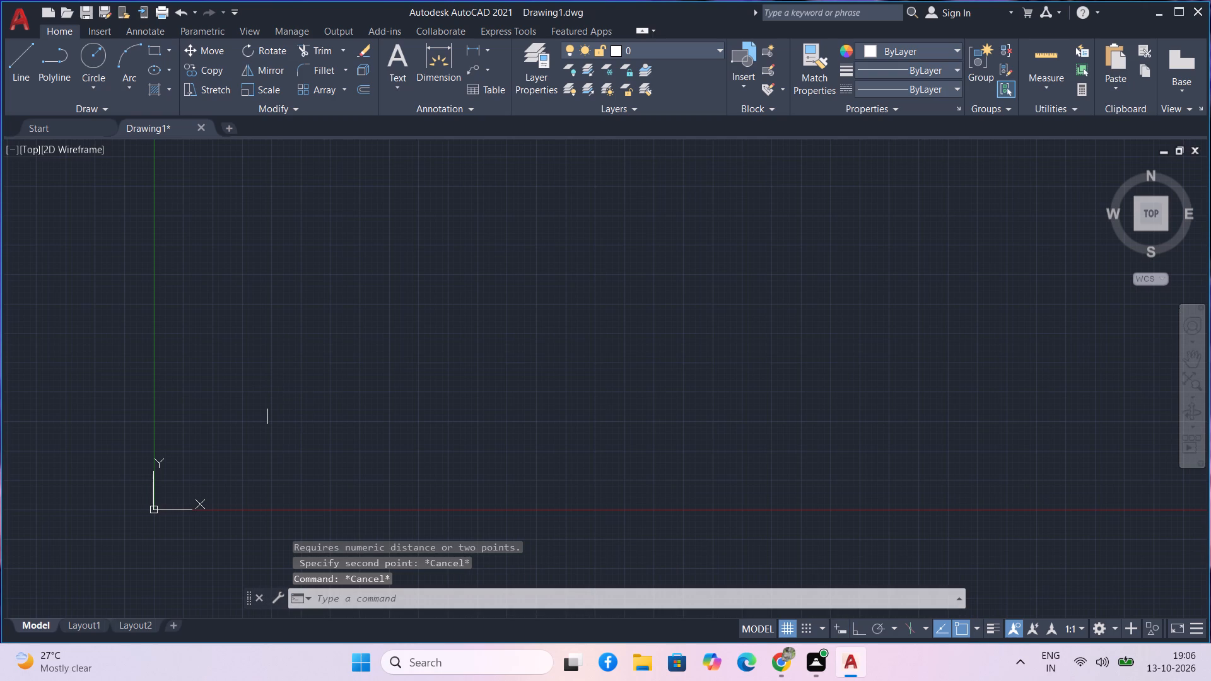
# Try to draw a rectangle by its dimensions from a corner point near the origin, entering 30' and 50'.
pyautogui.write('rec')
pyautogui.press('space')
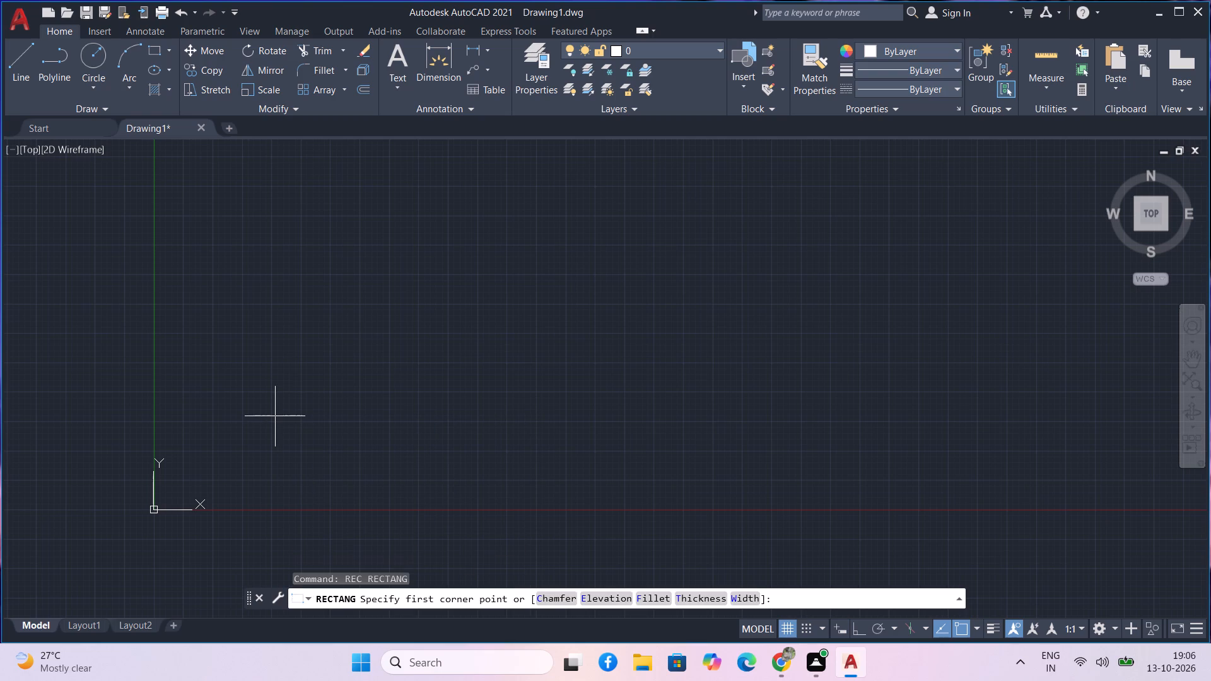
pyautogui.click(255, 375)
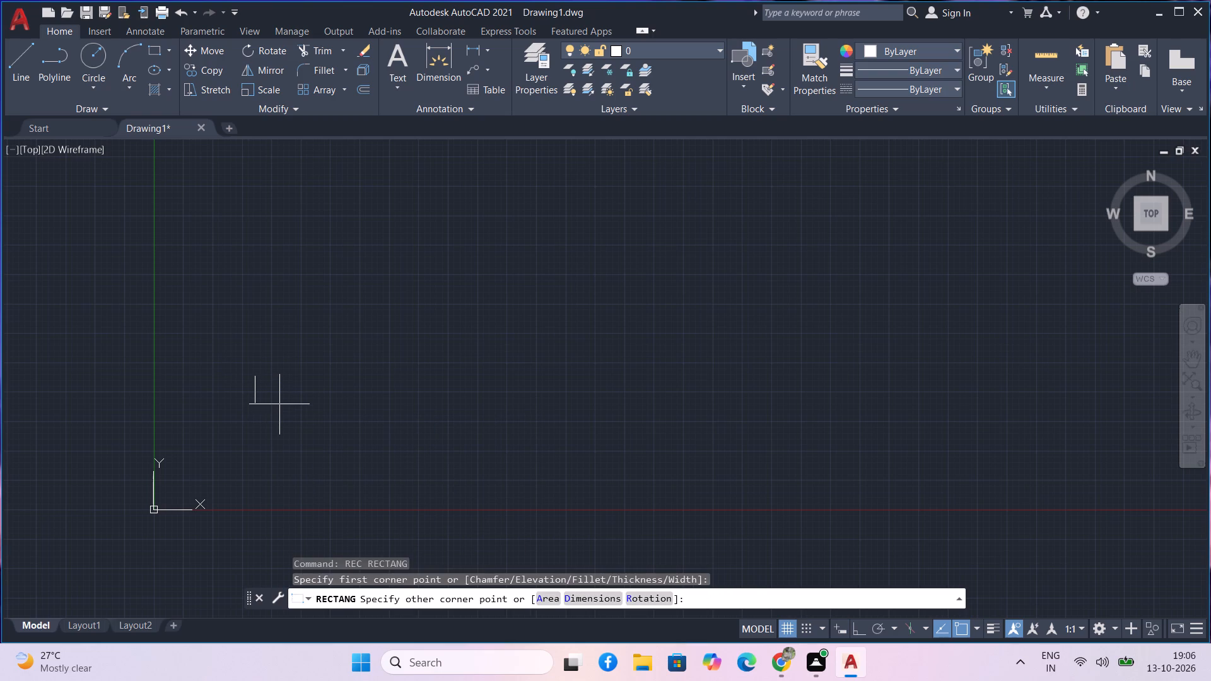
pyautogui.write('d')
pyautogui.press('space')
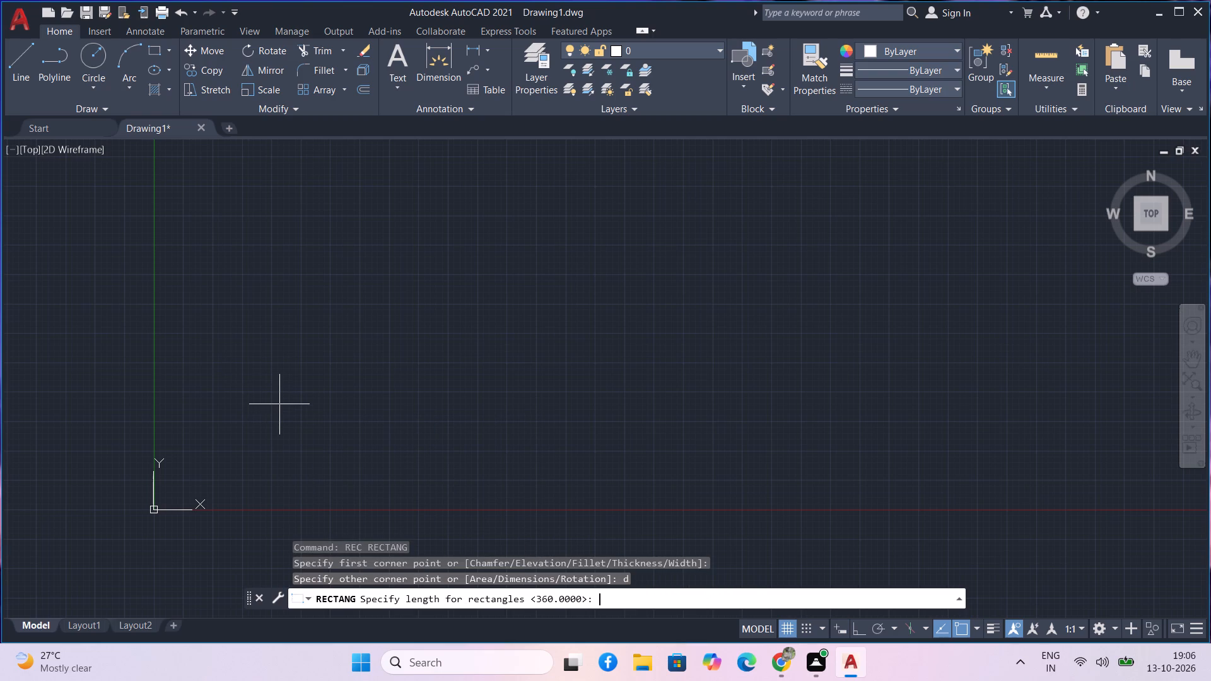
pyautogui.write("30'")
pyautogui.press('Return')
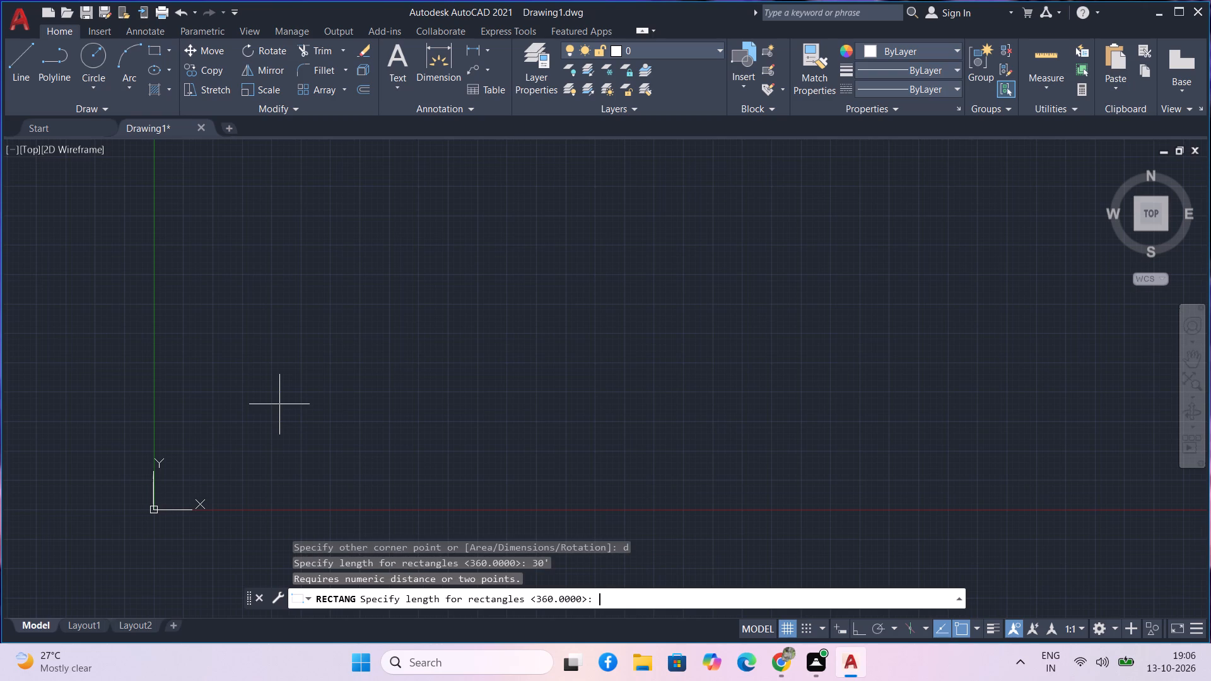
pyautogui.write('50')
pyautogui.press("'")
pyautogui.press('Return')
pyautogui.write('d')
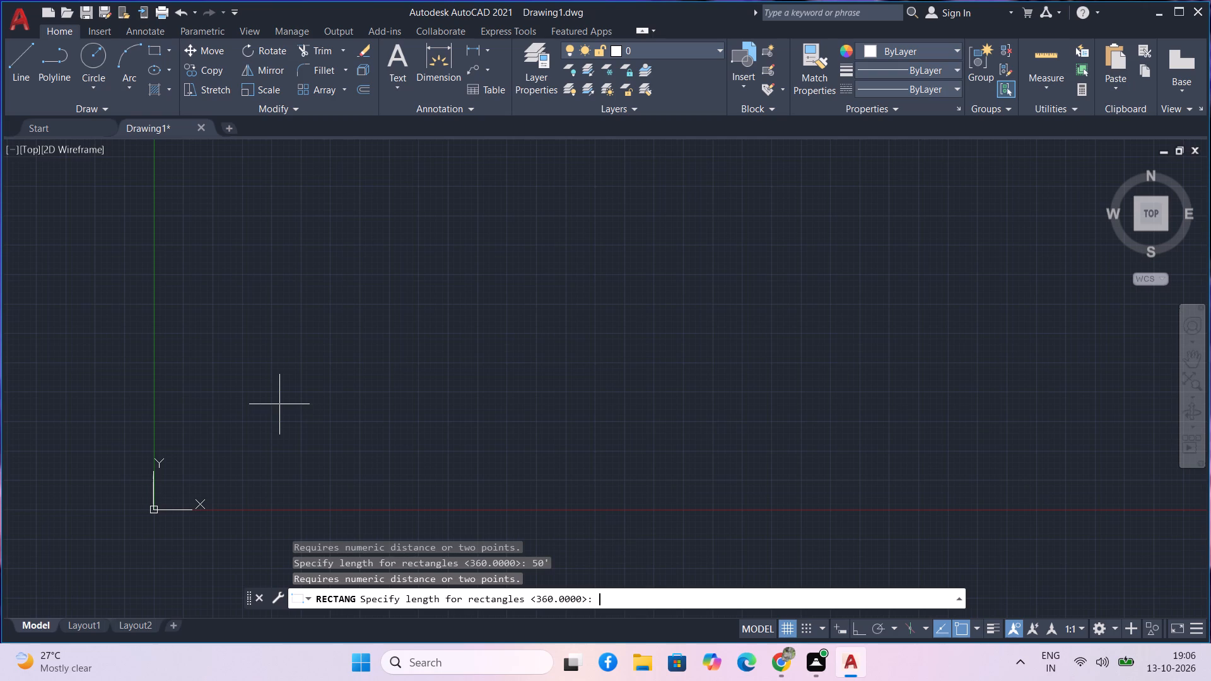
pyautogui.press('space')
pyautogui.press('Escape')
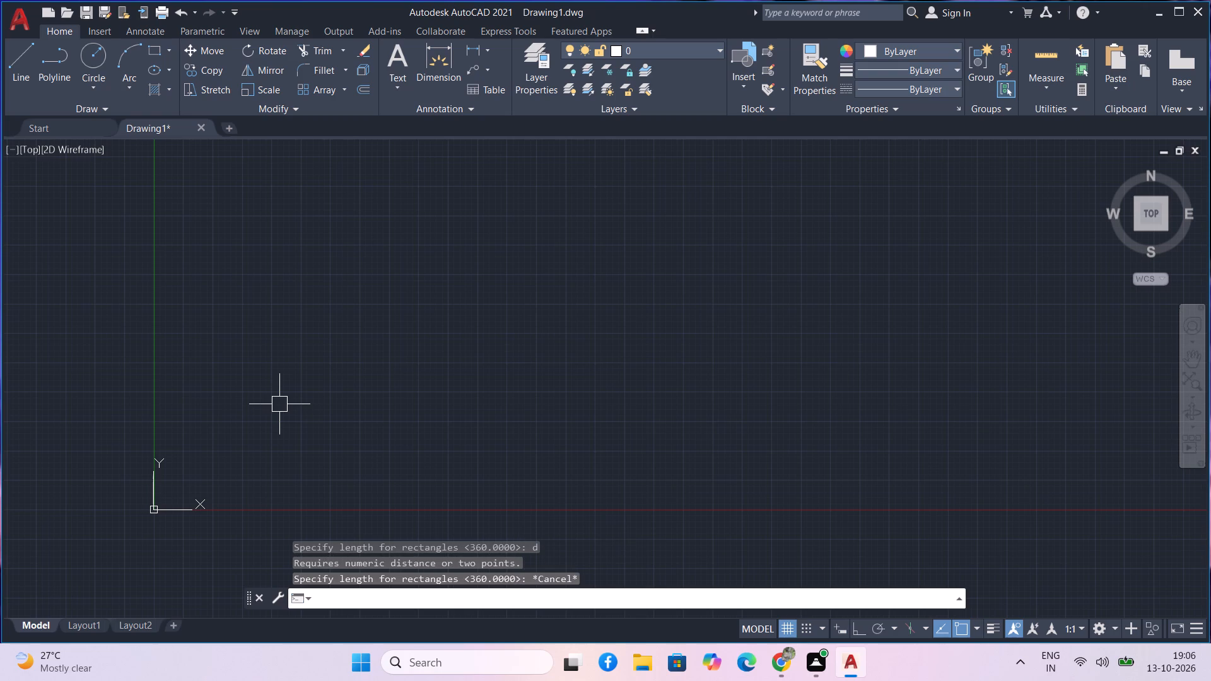
# Set the drawing units to Engineering length with 0'-0" precision and Inches as the insertion scale.
pyautogui.write('un')
pyautogui.press('space')
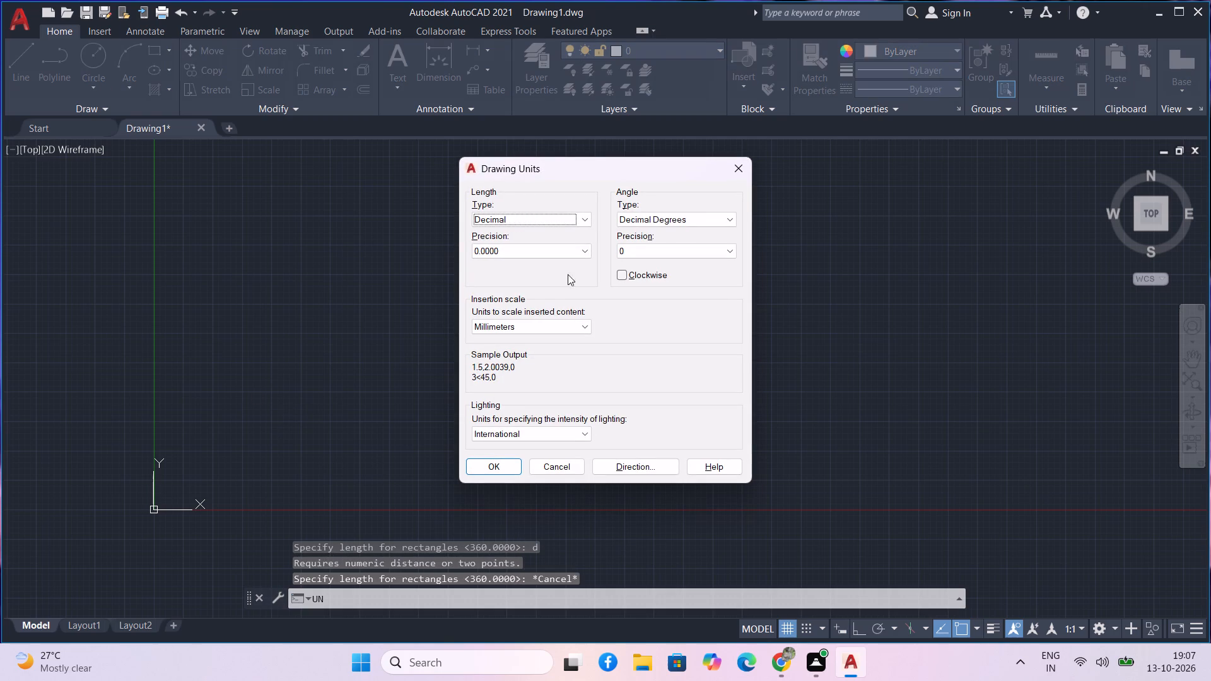
pyautogui.click(574, 218)
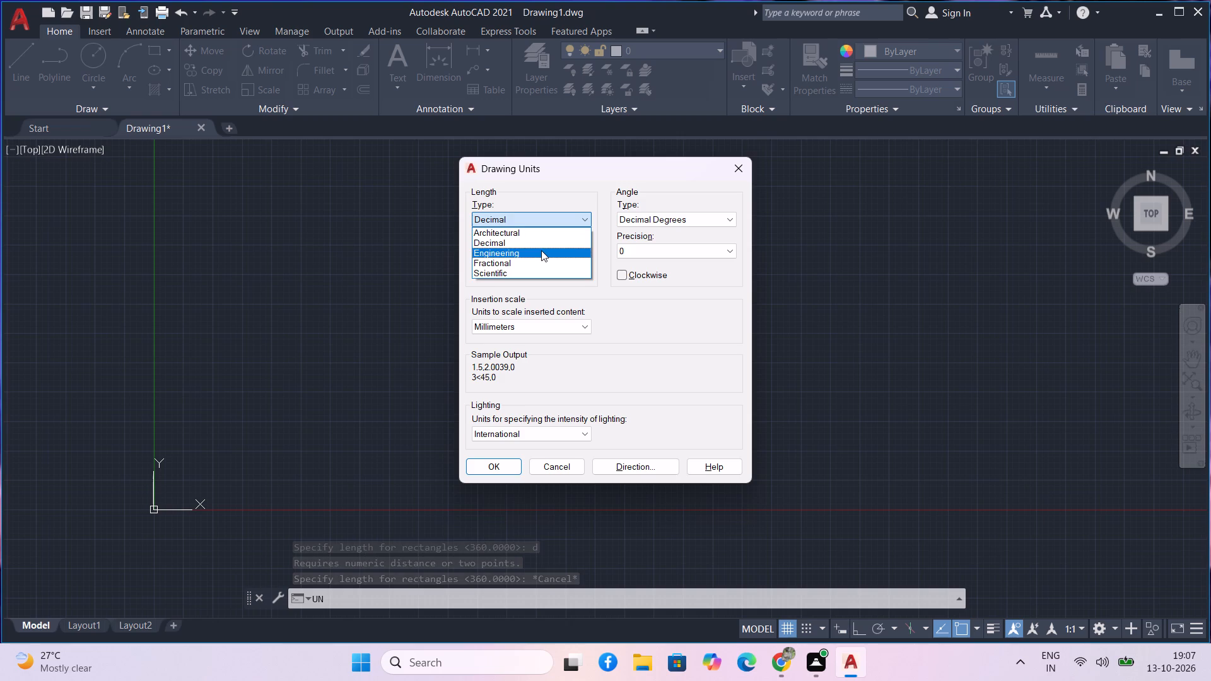
pyautogui.click(541, 250)
pyautogui.click(547, 245)
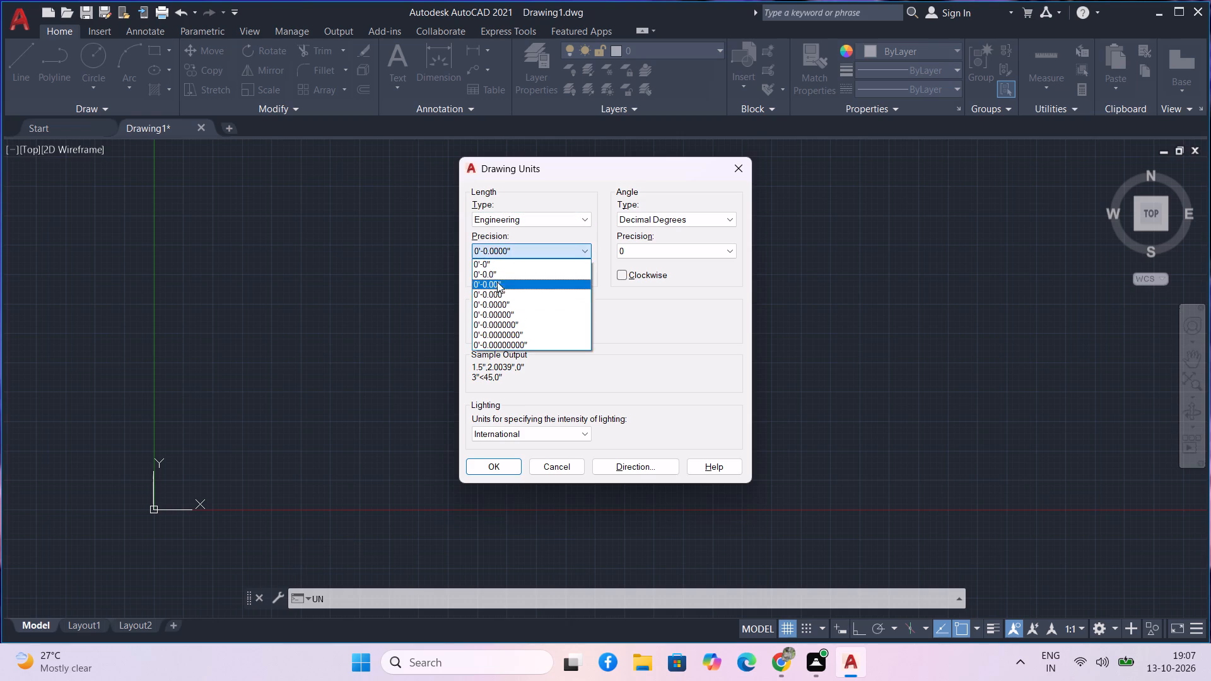
pyautogui.click(494, 257)
pyautogui.moveTo(518, 238); pyautogui.dragTo(518, 247)
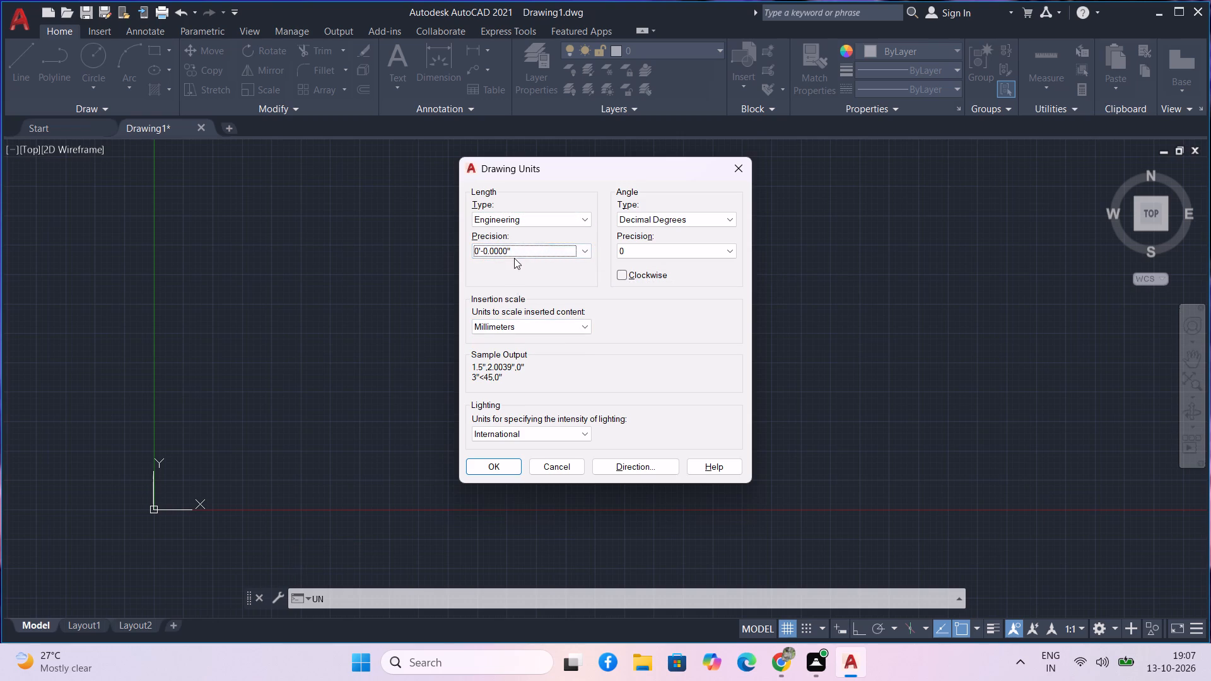
pyautogui.click(517, 243)
pyautogui.click(506, 264)
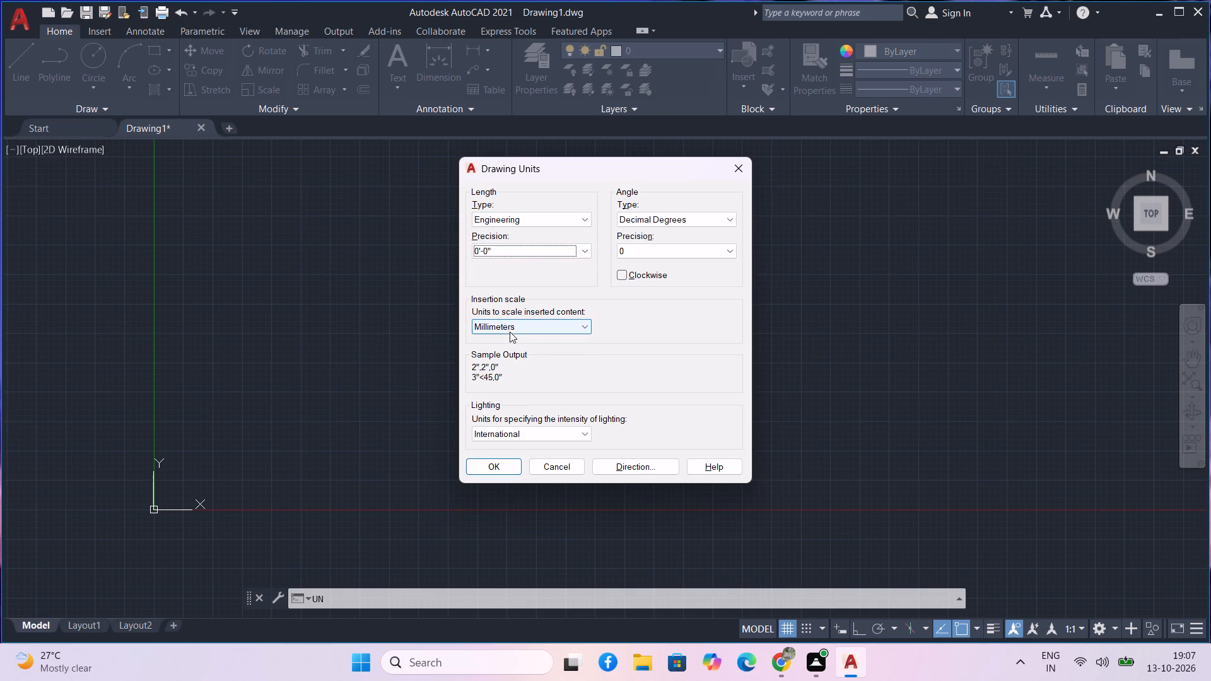
pyautogui.click(510, 332)
pyautogui.click(508, 351)
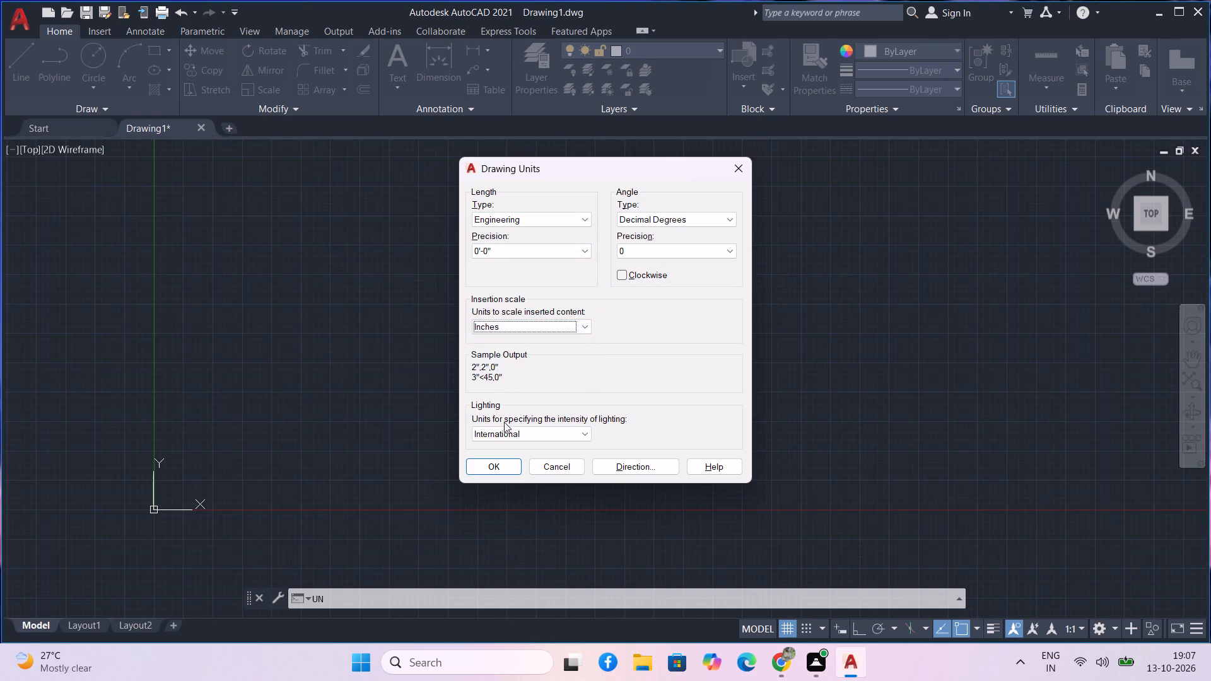
pyautogui.click(508, 471)
# Modify the ISO-25 dimension style, setting its arrow size to 4".
pyautogui.write('d')
pyautogui.press('space')
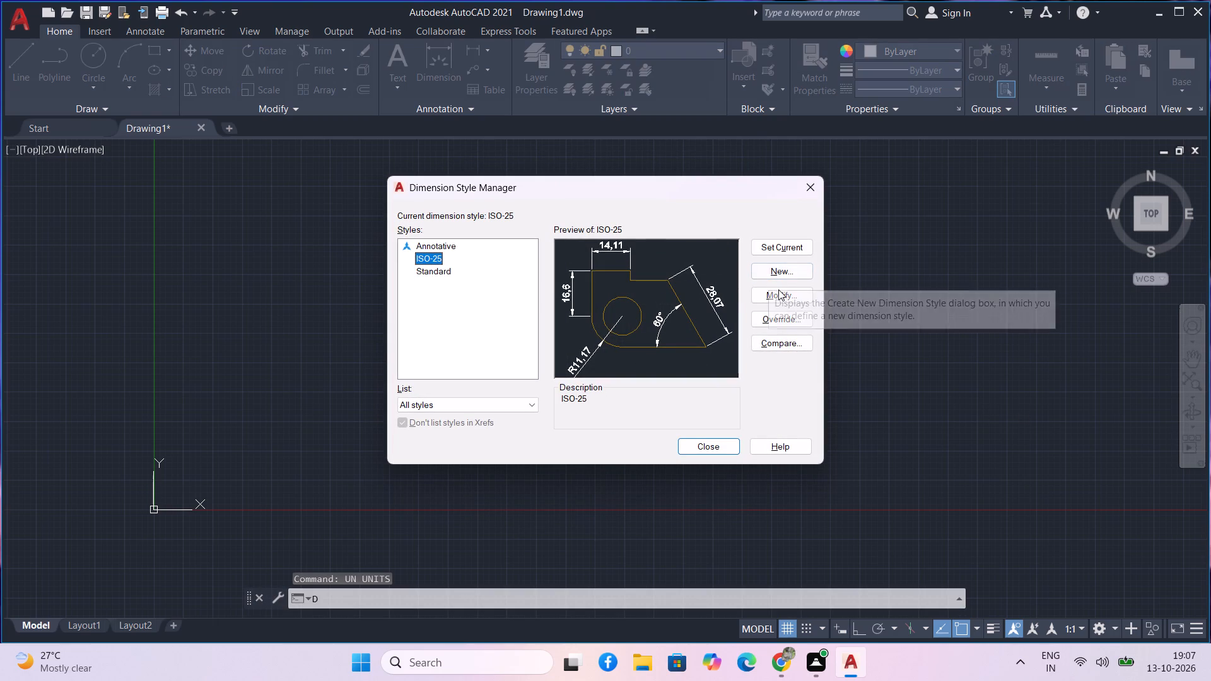
pyautogui.click(778, 290)
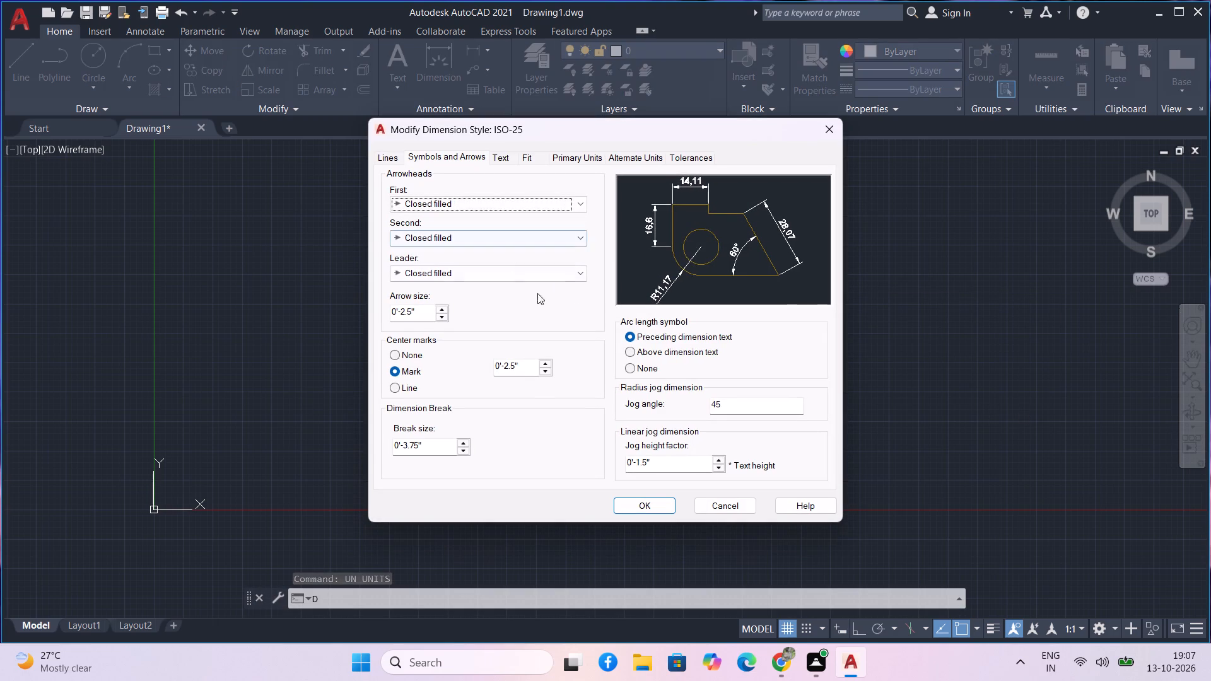
pyautogui.click(412, 311)
pyautogui.press('BackSpace')
pyautogui.press('BackSpace')
pyautogui.press('BackSpace')
pyautogui.press('BackSpace')
pyautogui.press('BackSpace')
pyautogui.press('BackSpace')
pyautogui.press('BackSpace')
pyautogui.press('BackSpace')
pyautogui.press('BackSpace')
pyautogui.press('BackSpace')
pyautogui.press('BackSpace')
pyautogui.press('BackSpace')
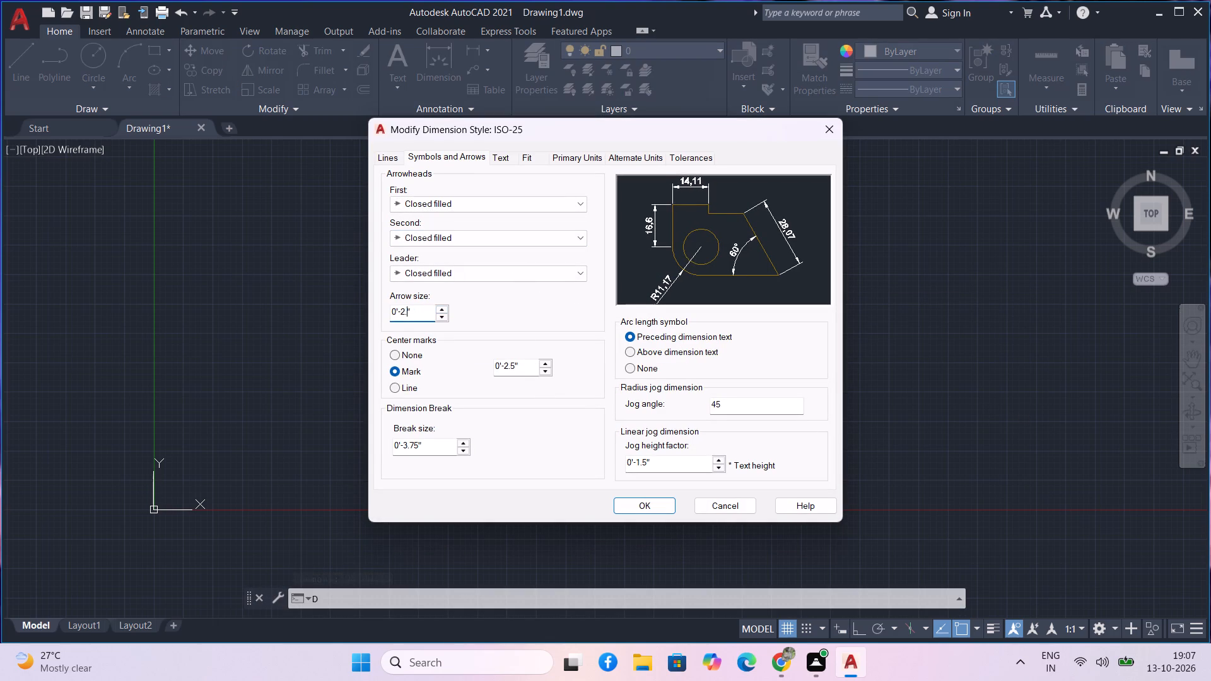
pyautogui.press('4')
pyautogui.press('Return')
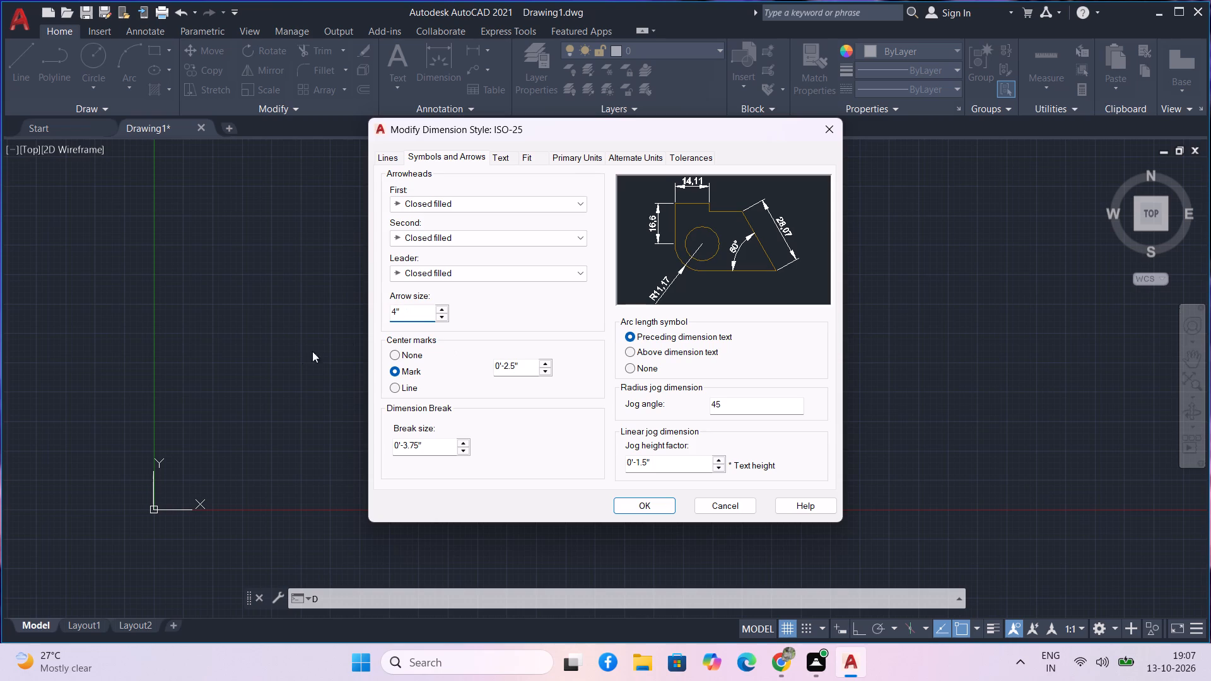
# Set the text height of the ISO-25 dimension style to 4".
pyautogui.click(497, 156)
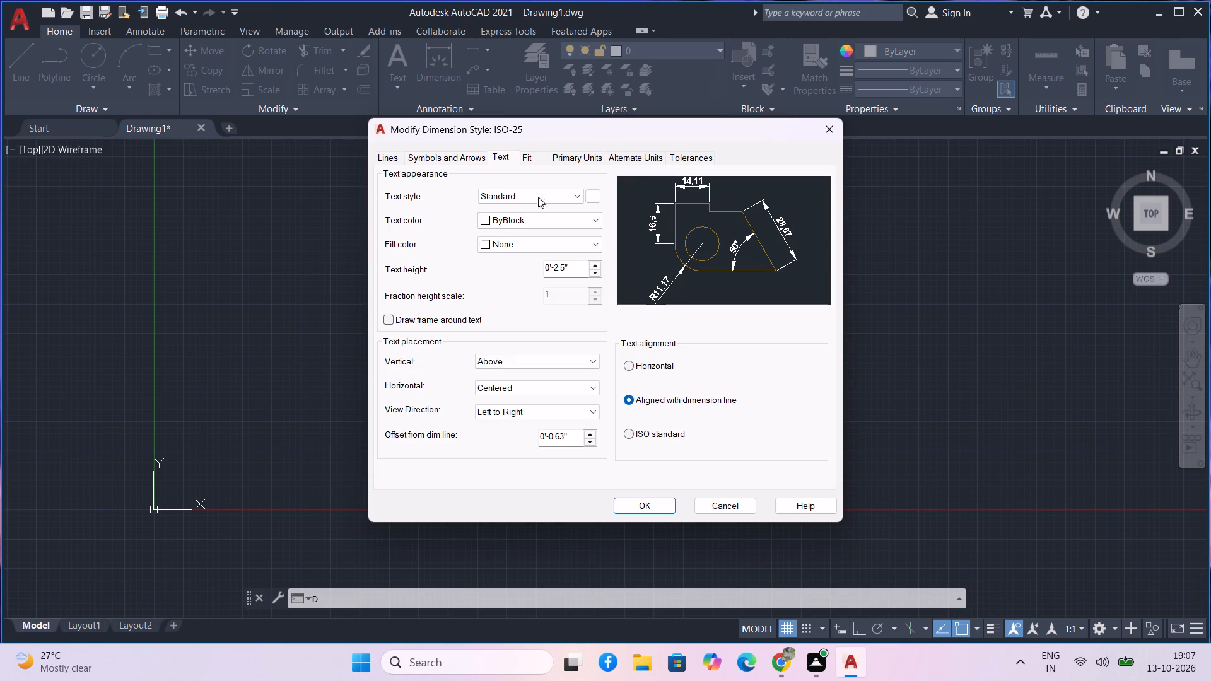
pyautogui.click(573, 281)
pyautogui.click(568, 267)
pyautogui.press('BackSpace')
pyautogui.press('BackSpace')
pyautogui.press('BackSpace')
pyautogui.press('BackSpace')
pyautogui.press('BackSpace')
pyautogui.press('BackSpace')
pyautogui.press('BackSpace')
pyautogui.press('BackSpace')
pyautogui.press('BackSpace')
pyautogui.press('BackSpace')
pyautogui.press('BackSpace')
pyautogui.press('BackSpace')
pyautogui.press('BackSpace')
pyautogui.press('BackSpace')
pyautogui.press('BackSpace')
pyautogui.press('BackSpace')
pyautogui.press('4')
pyautogui.press('Return')
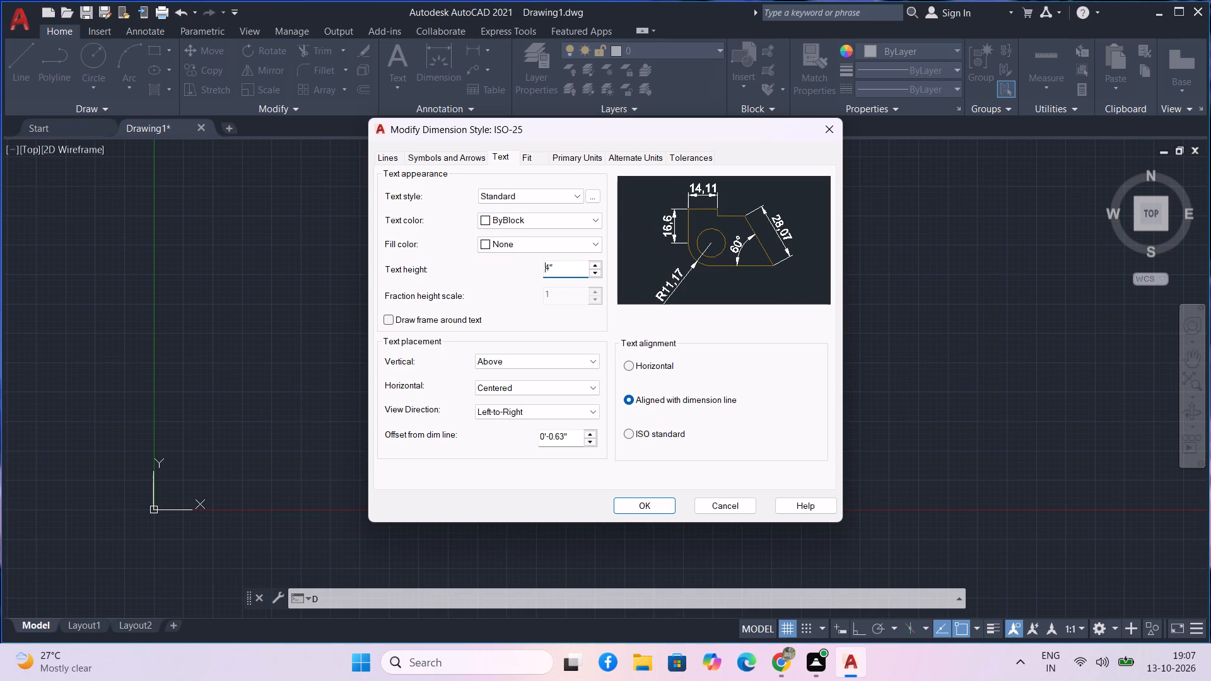
# Set the dimension style's primary unit format to Engineering with 0'-0" precision.
pyautogui.click(576, 160)
pyautogui.click(568, 194)
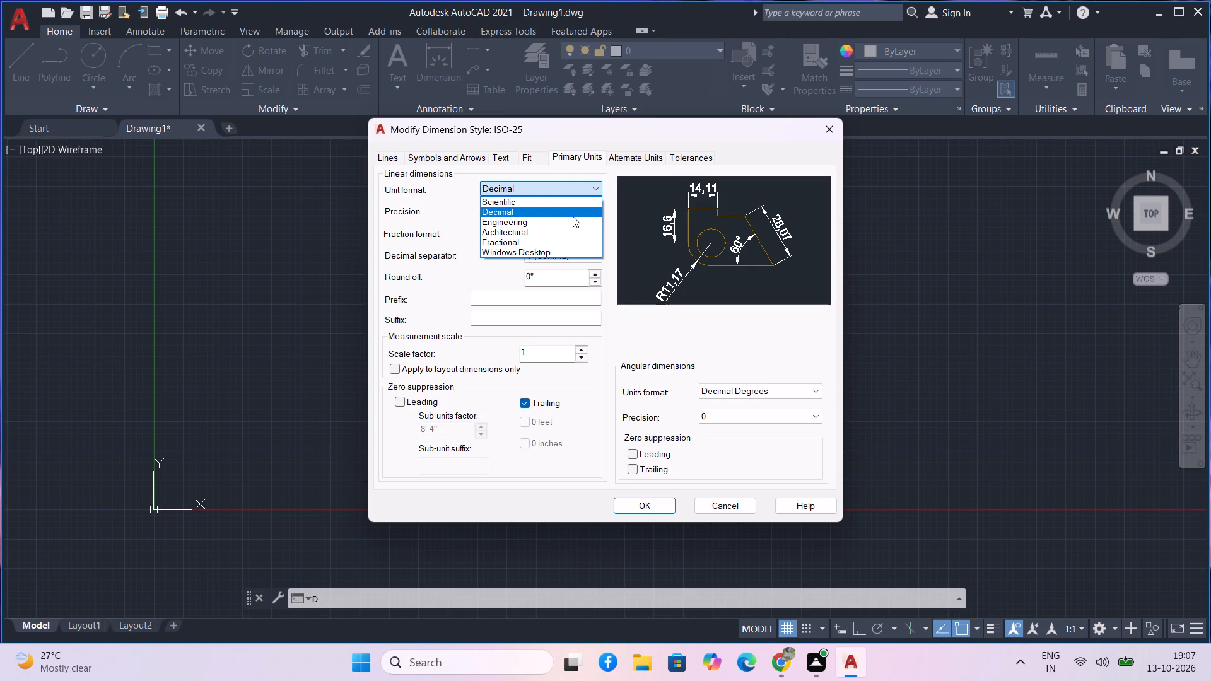
pyautogui.click(573, 224)
pyautogui.click(558, 212)
pyautogui.click(545, 219)
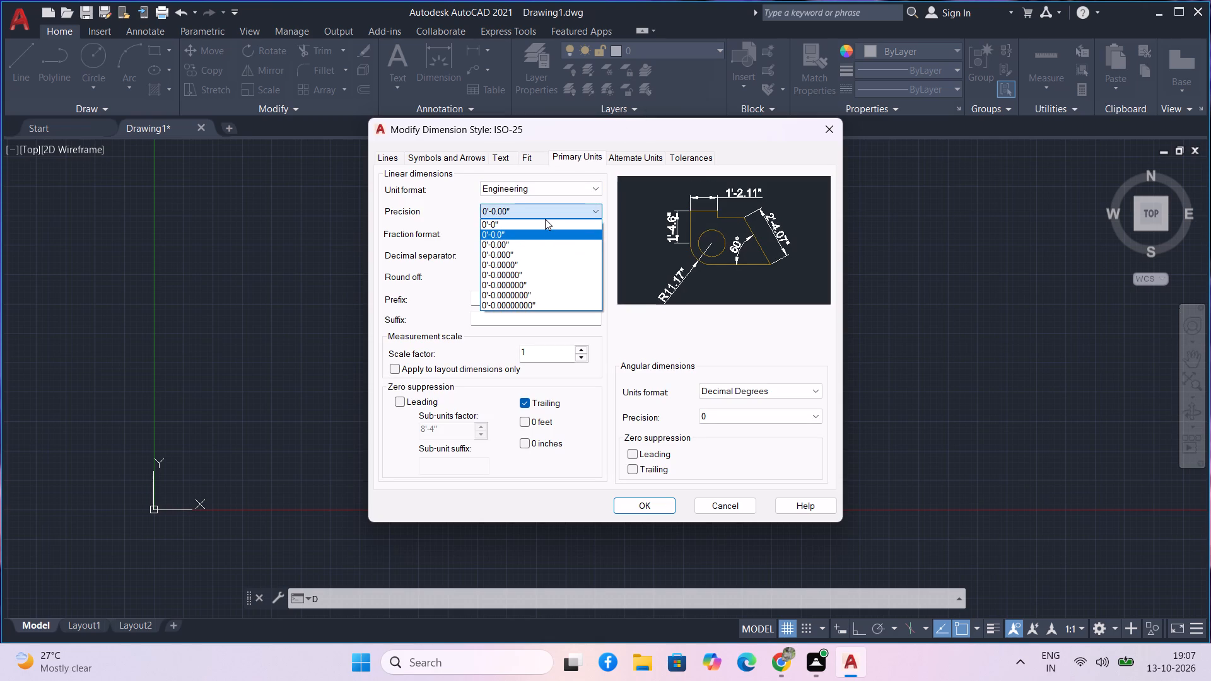
pyautogui.click(547, 224)
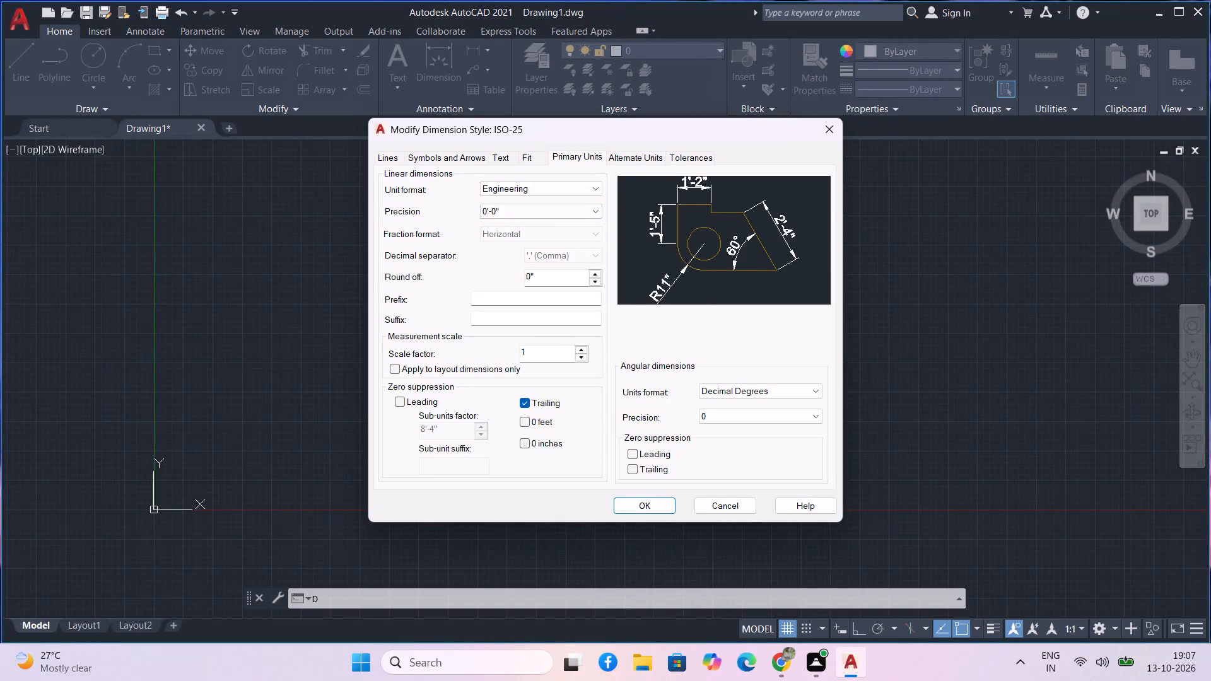
# Set the round-off of the linear dimensions to 4" and save the modified ISO-25 dimension style.
pyautogui.click(570, 271)
pyautogui.press('BackSpace')
pyautogui.press('BackSpace')
pyautogui.press('BackSpace')
pyautogui.press('BackSpace')
pyautogui.press('BackSpace')
pyautogui.press('BackSpace')
pyautogui.press('BackSpace')
pyautogui.press('BackSpace')
pyautogui.press('BackSpace')
pyautogui.press('4')
pyautogui.press('Return')
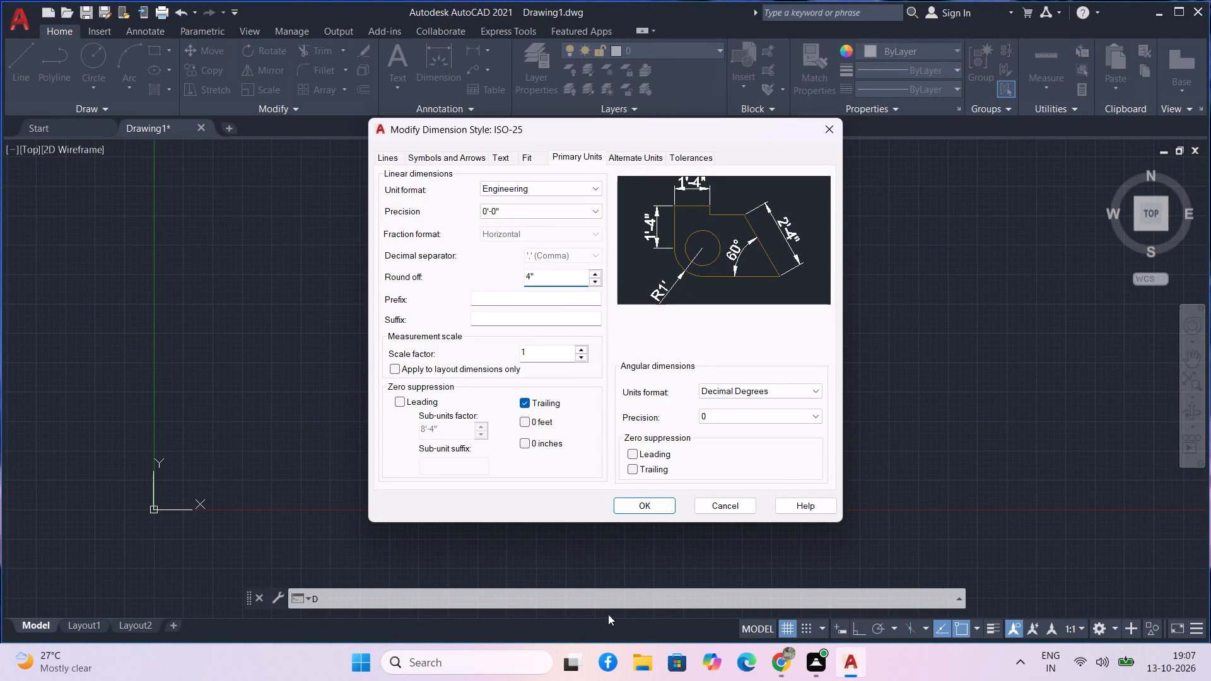
pyautogui.click(643, 504)
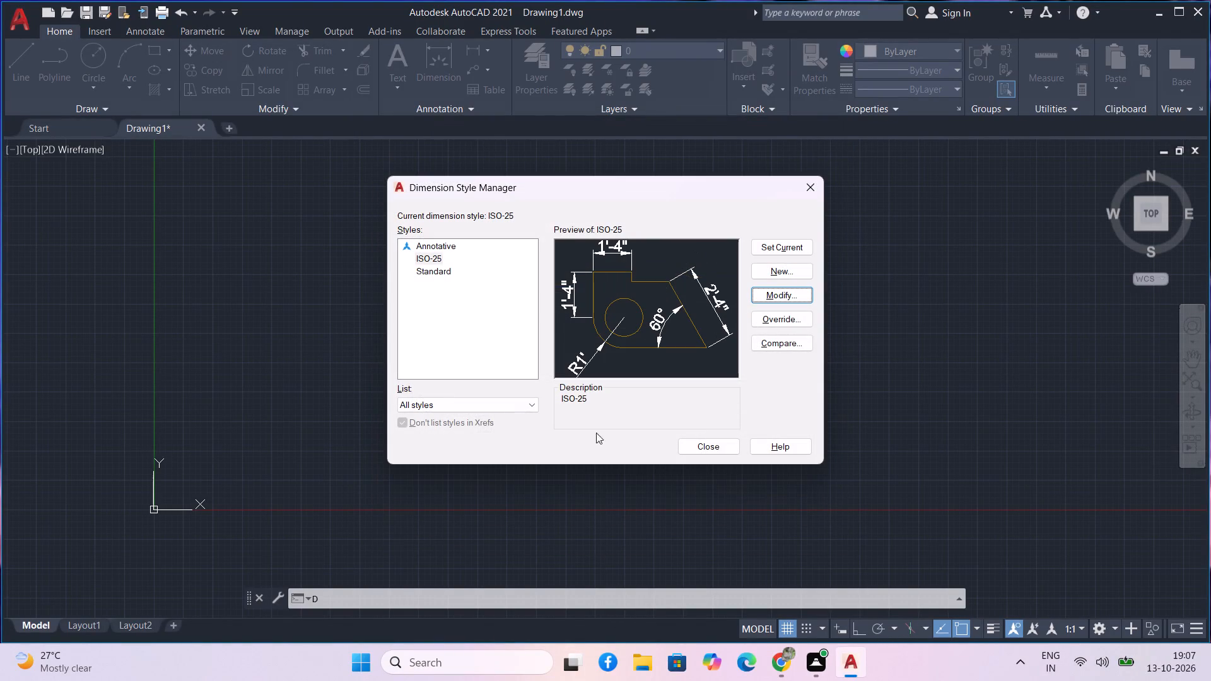
pyautogui.click(709, 439)
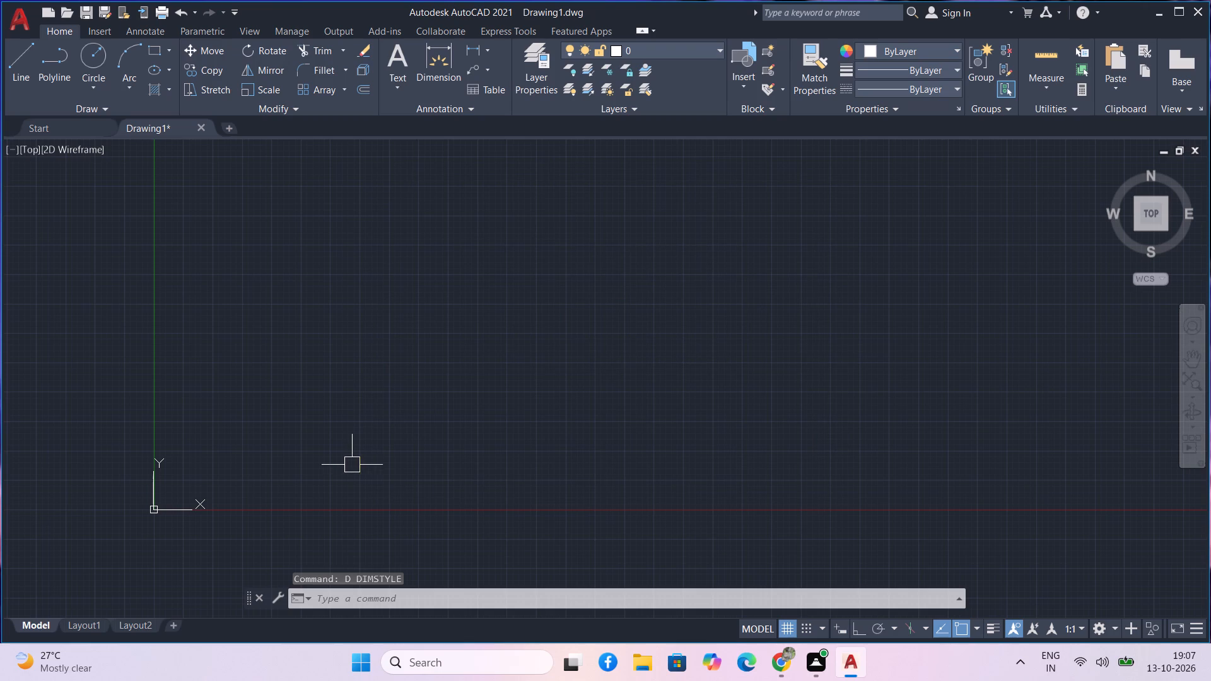
# Draw a rectangle by its dimensions above the X axis near the origin, 30' long and 50' wide.
pyautogui.write('rec')
pyautogui.press('space')
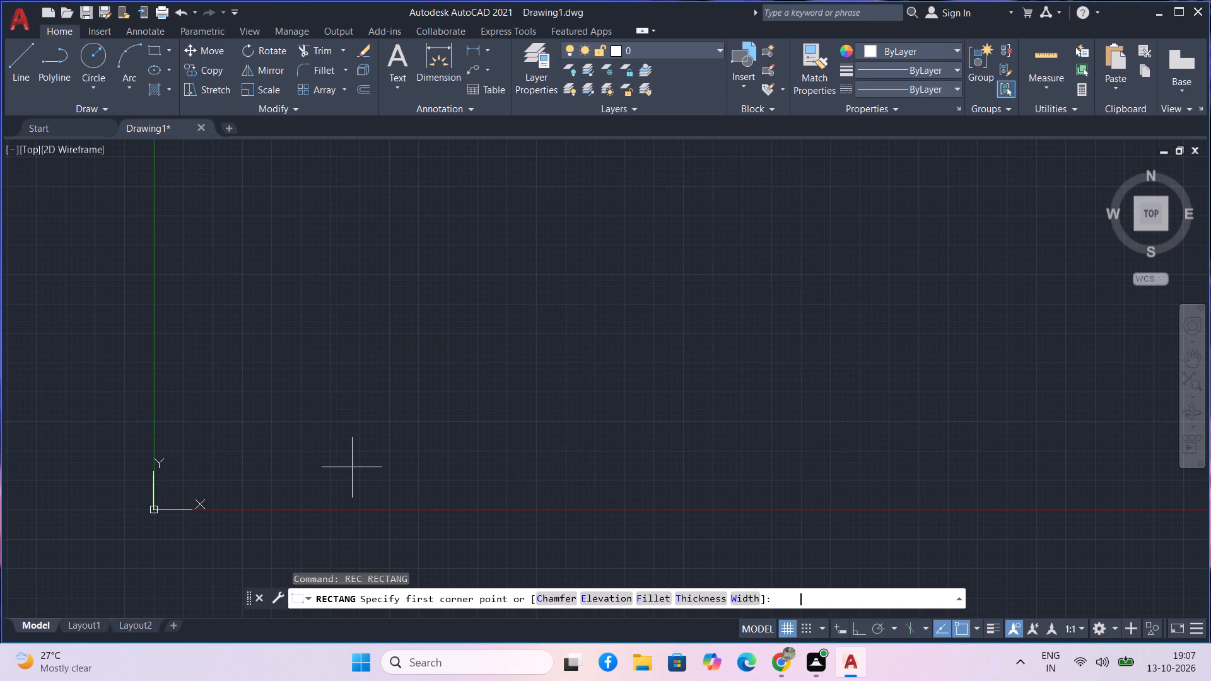
pyautogui.scroll(-1, 352, 467)
pyautogui.click(346, 390)
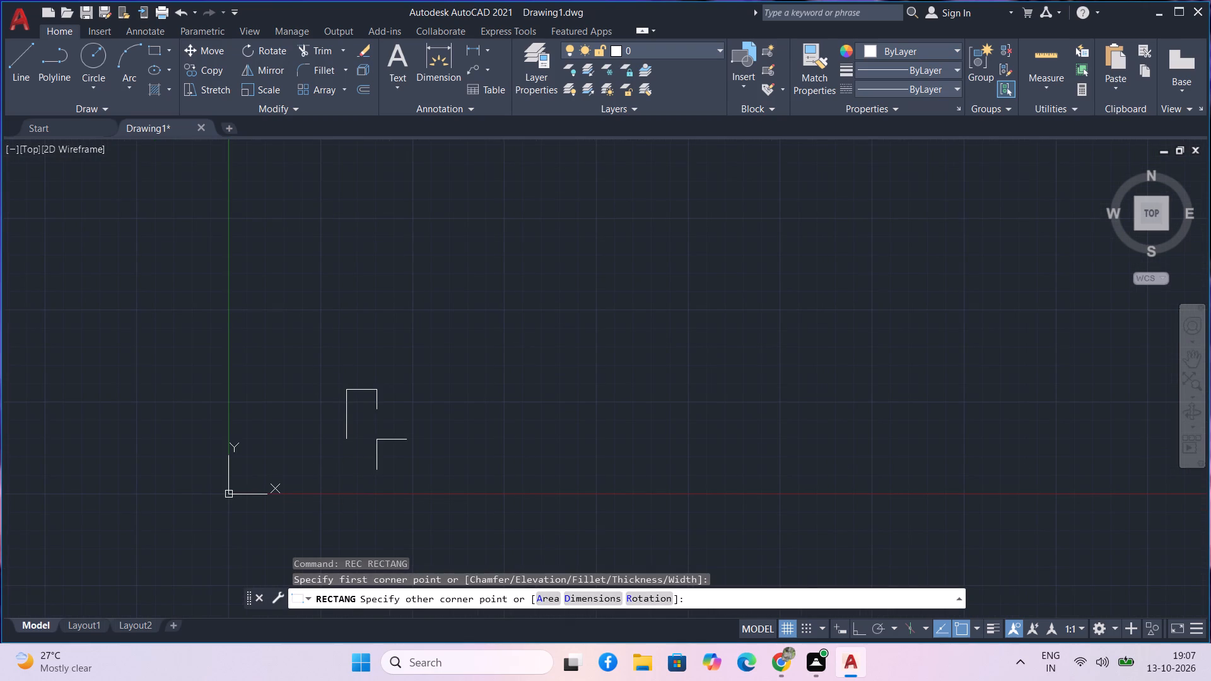
pyautogui.write('d')
pyautogui.press('space')
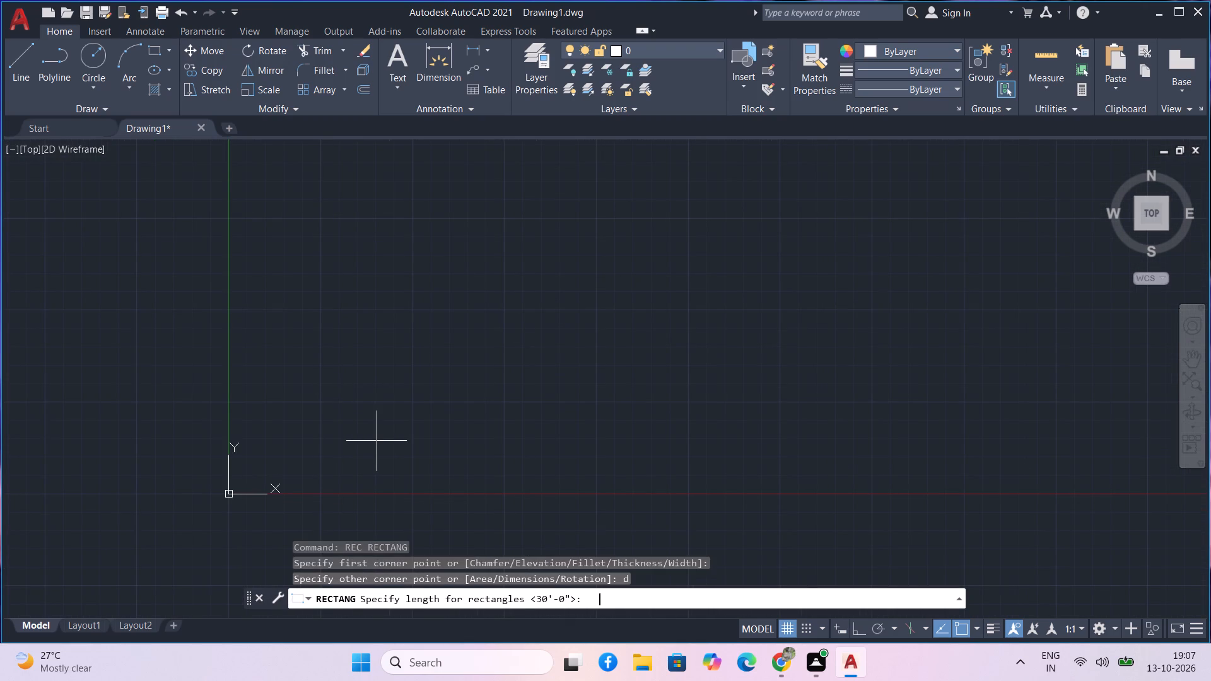
pyautogui.write("30'")
pyautogui.press('Return')
pyautogui.write("50'")
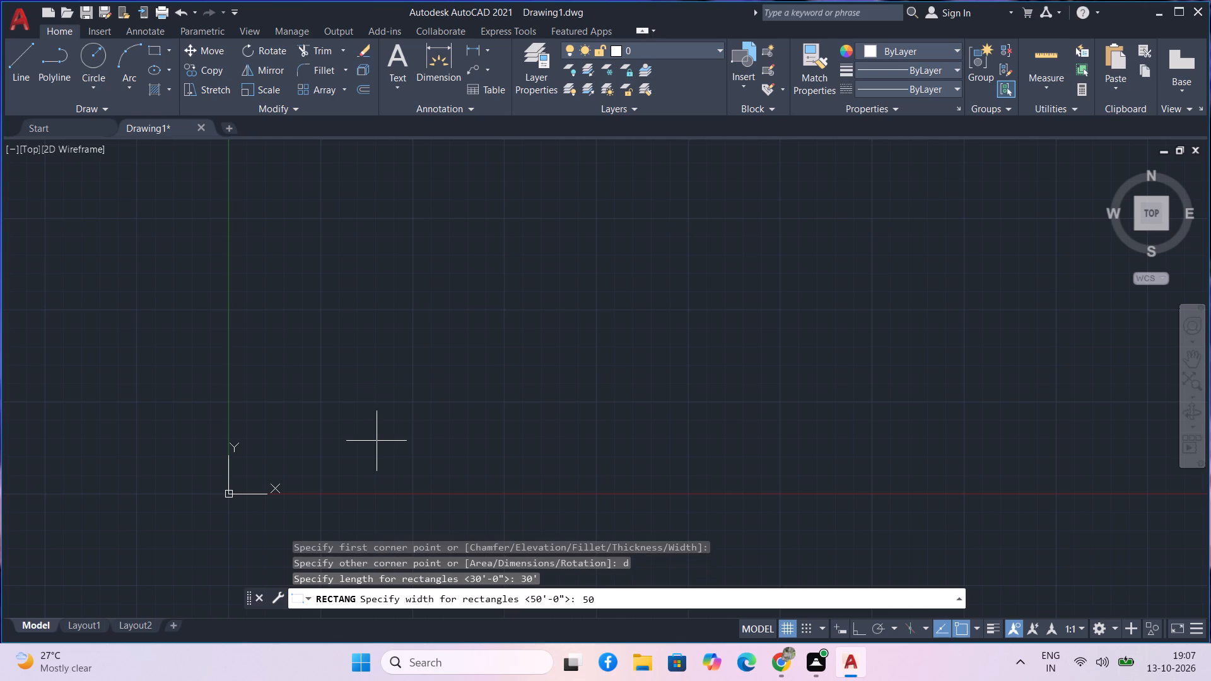
pyautogui.press('Return')
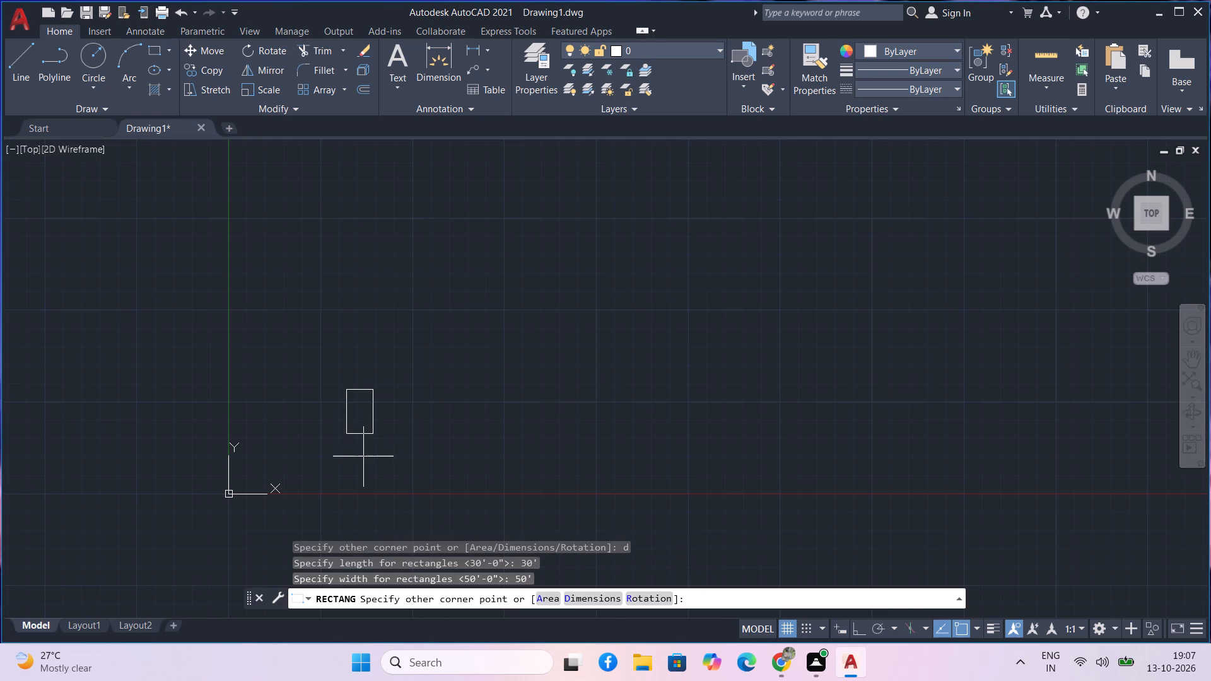
pyautogui.click(396, 413)
# Check the new rectangle's side lengths with the quick Measure tool.
pyautogui.click(1050, 63)
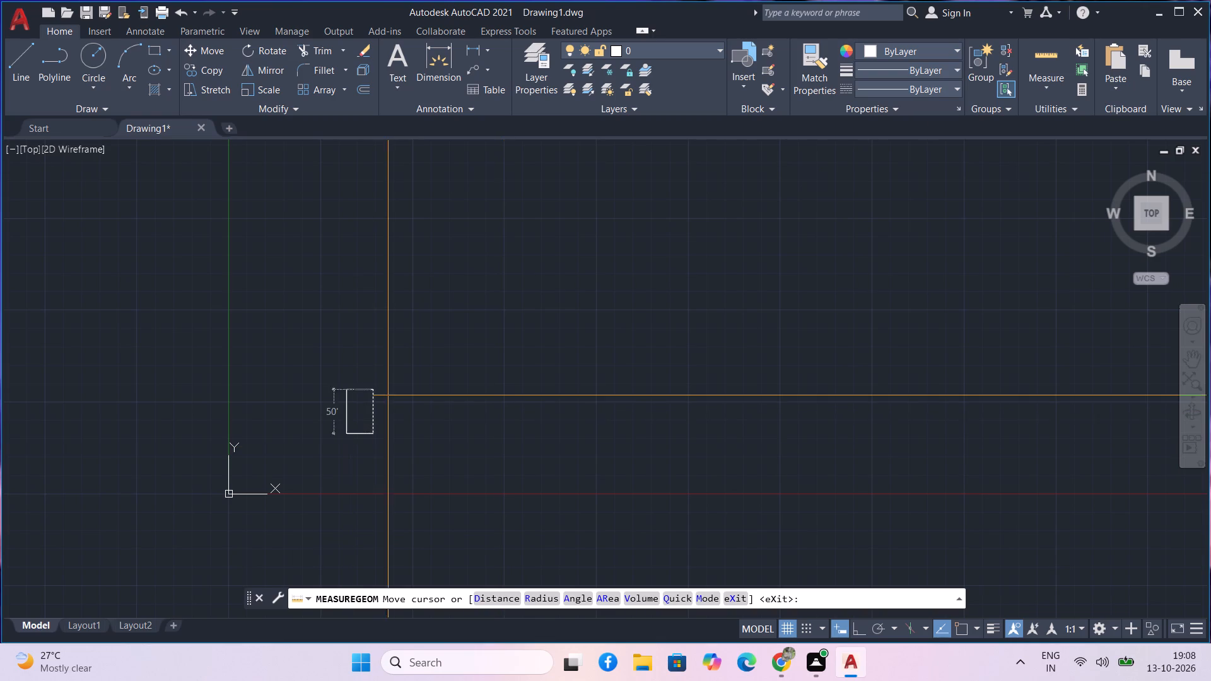
pyautogui.scroll(3, 356, 409)
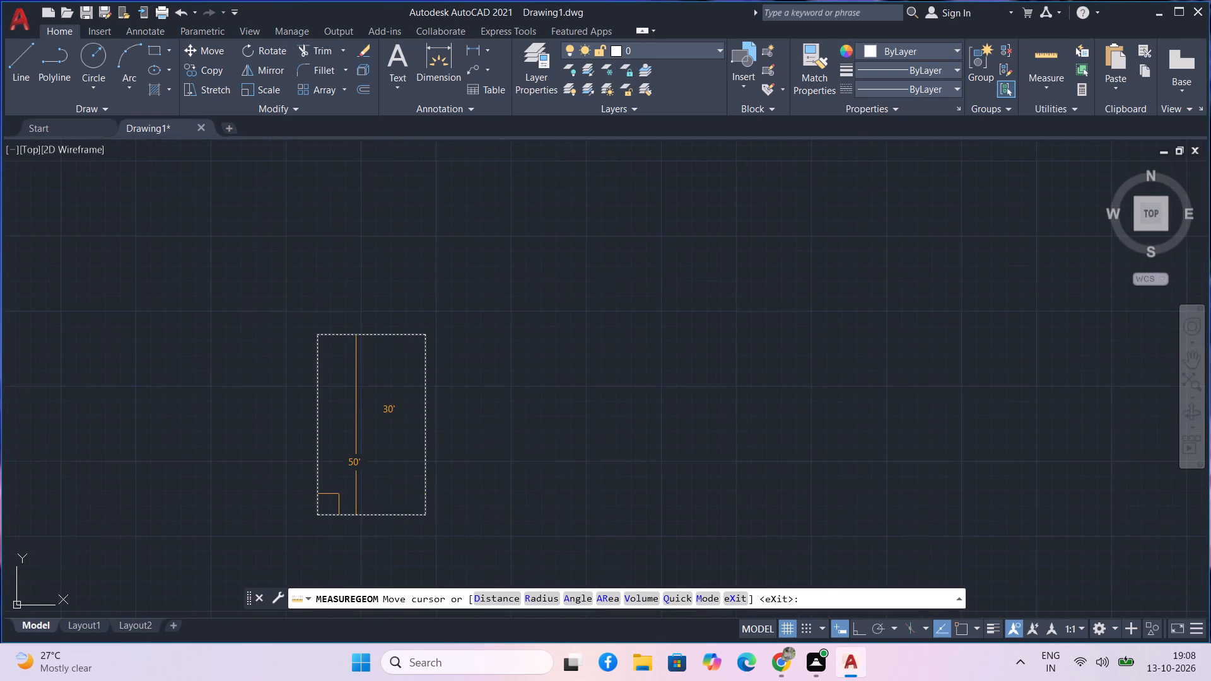
pyautogui.scroll(1, 356, 409)
pyautogui.moveTo(356, 409); pyautogui.dragTo(167, 357, button='middle')
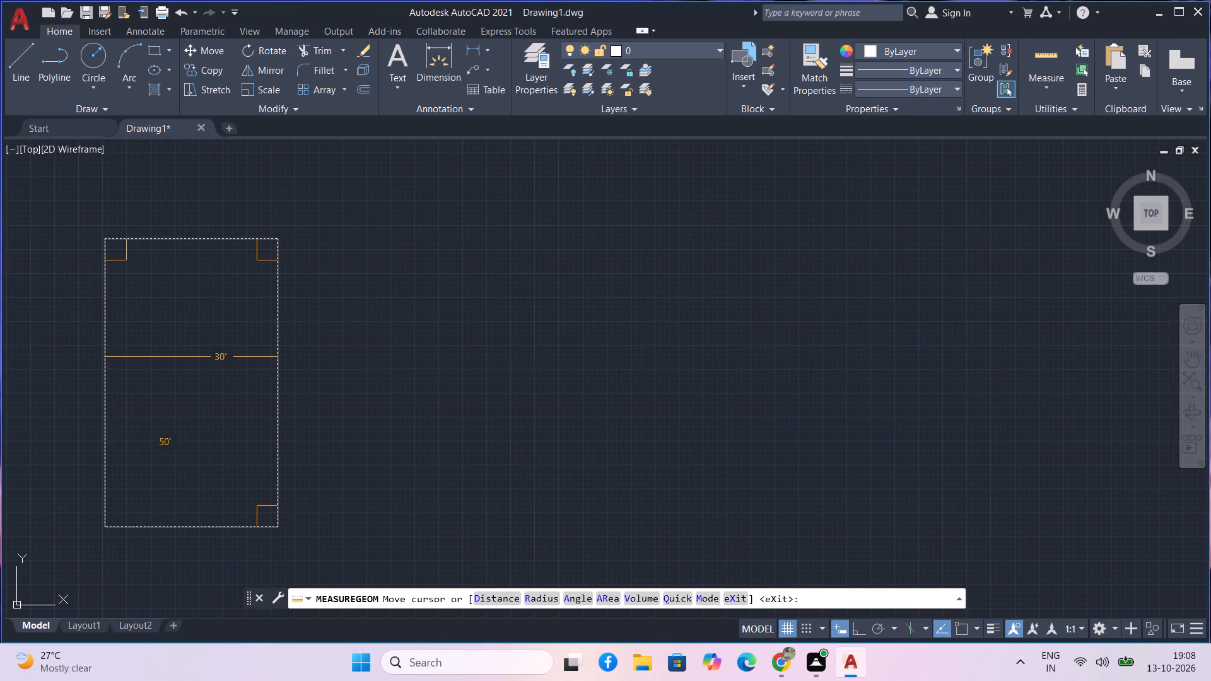
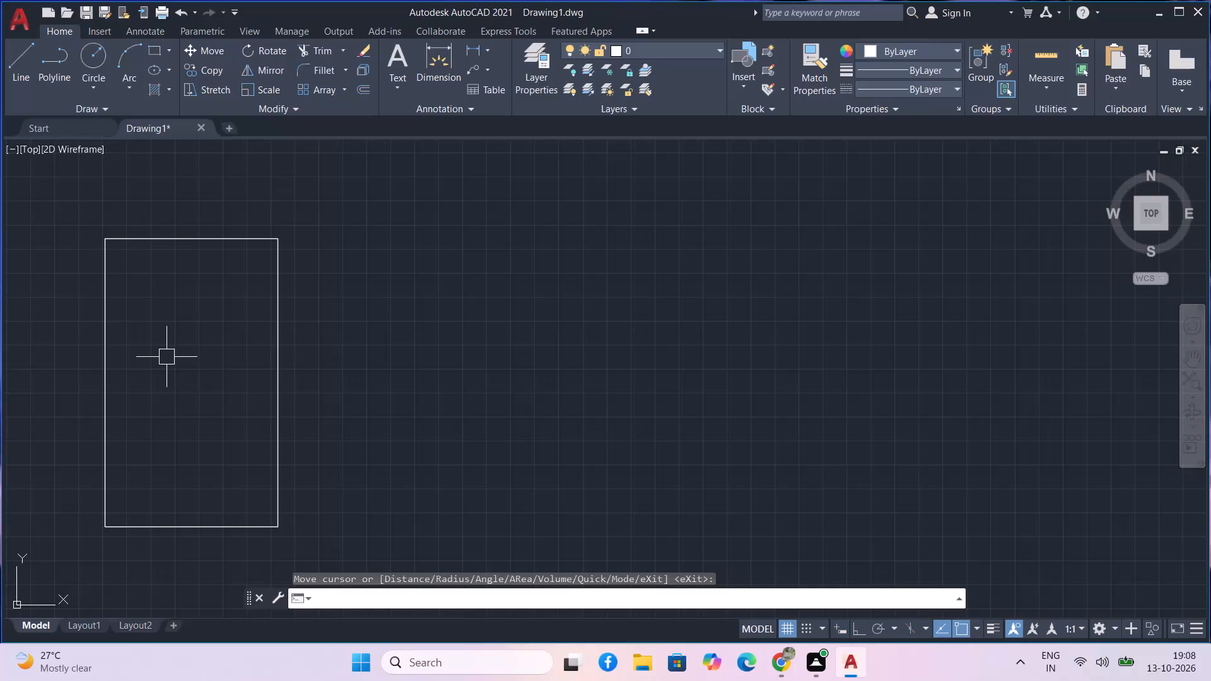
# Offset the 30' by 50' rectangle 9" inward to form the wall thickness.
pyautogui.write('o')
pyautogui.press('space')
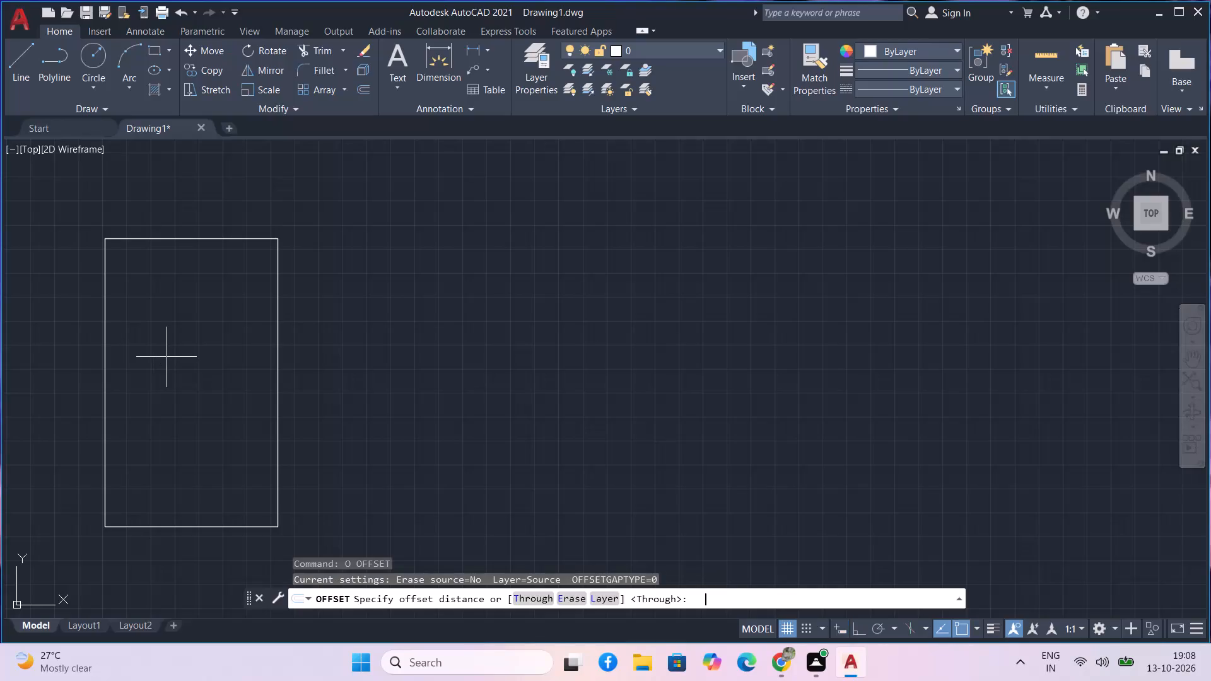
pyautogui.press('9')
pyautogui.press('Return')
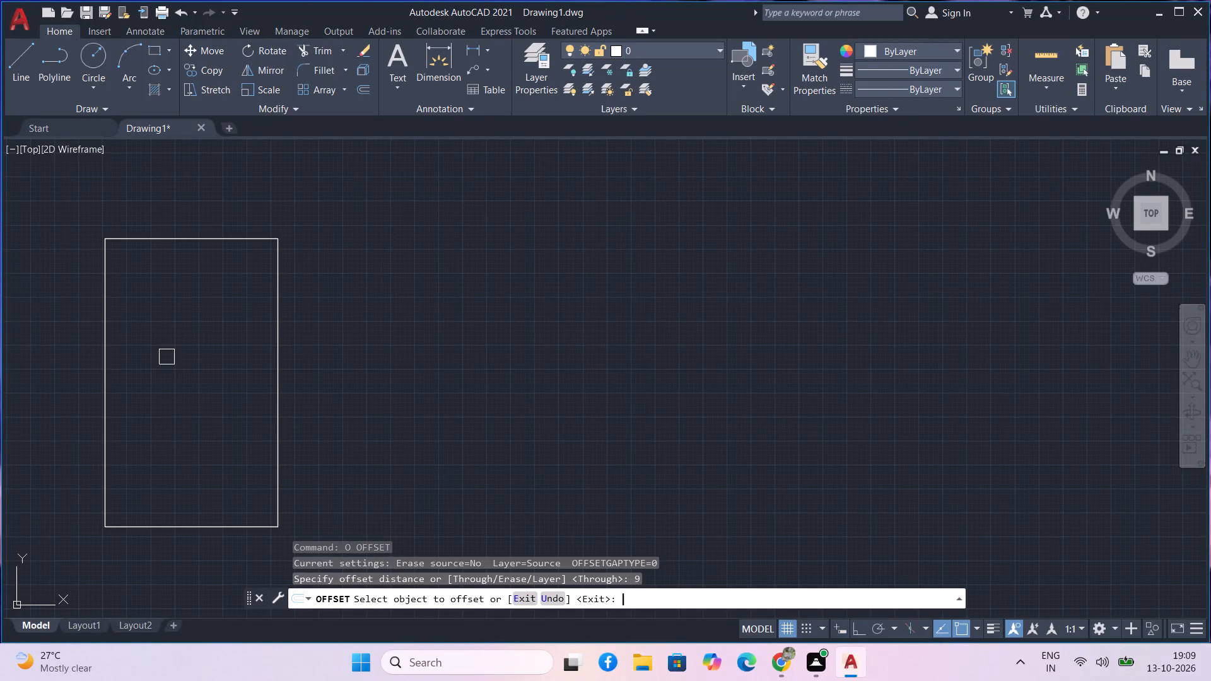
pyautogui.click(190, 240)
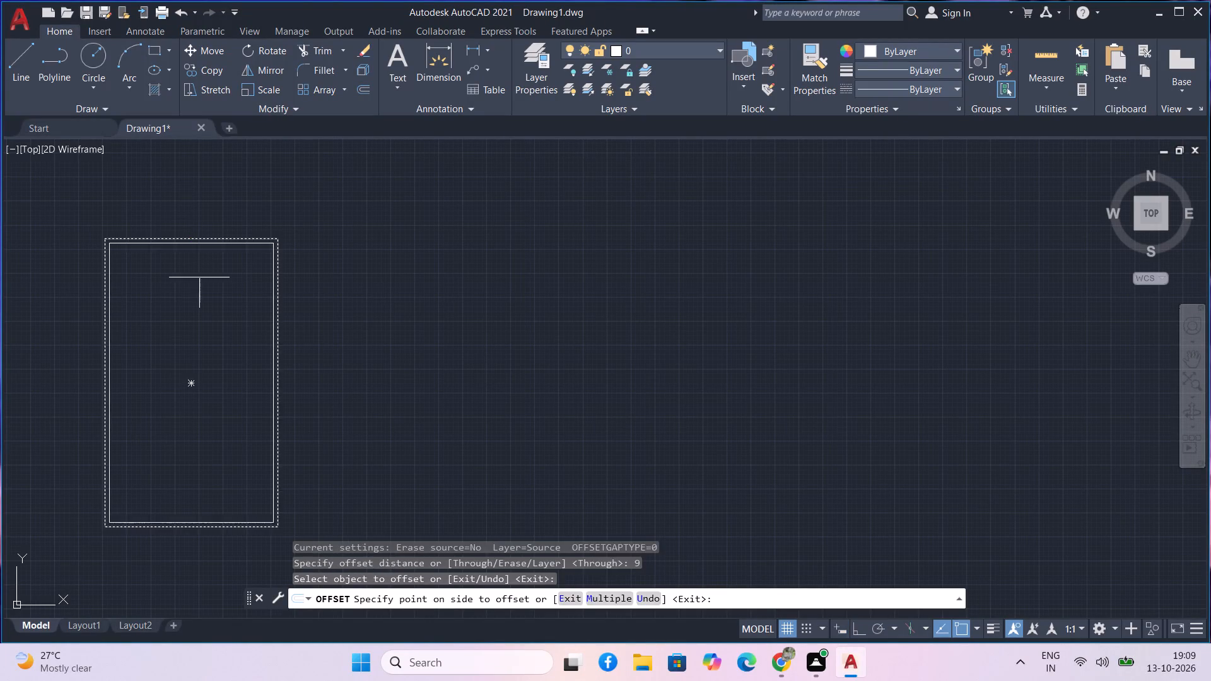
pyautogui.click(215, 333)
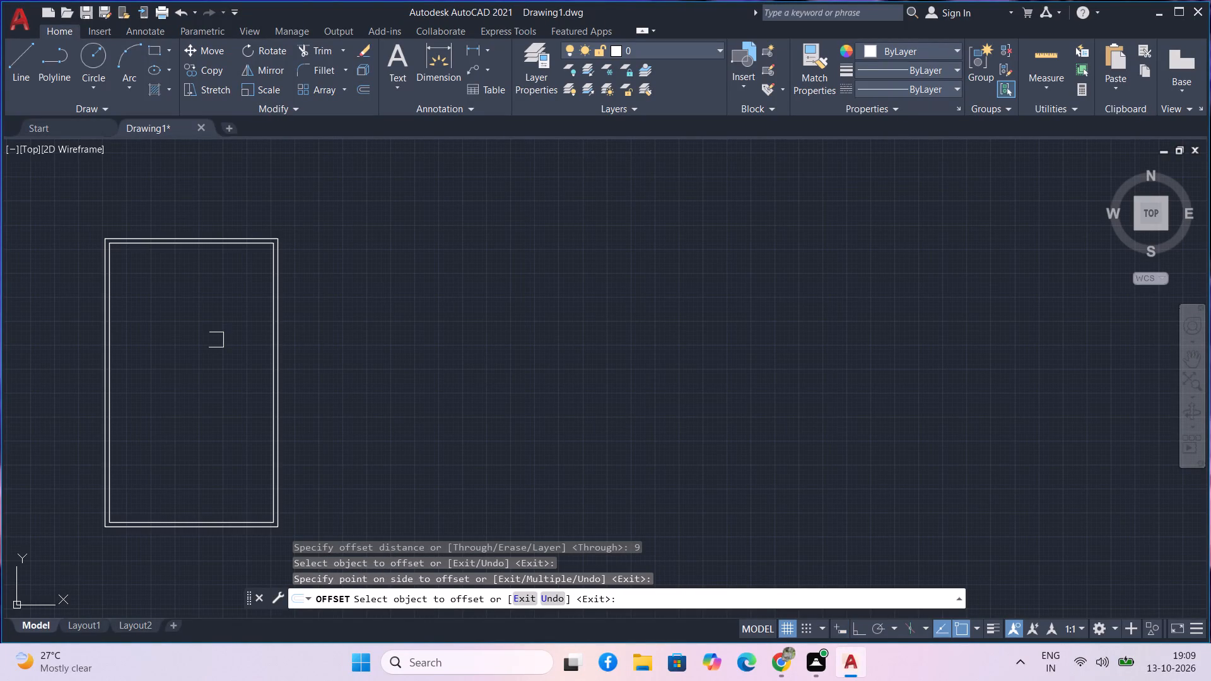
pyautogui.press('space')
# Explode the inner rectangle into separate lines.
pyautogui.write('x')
pyautogui.press('space')
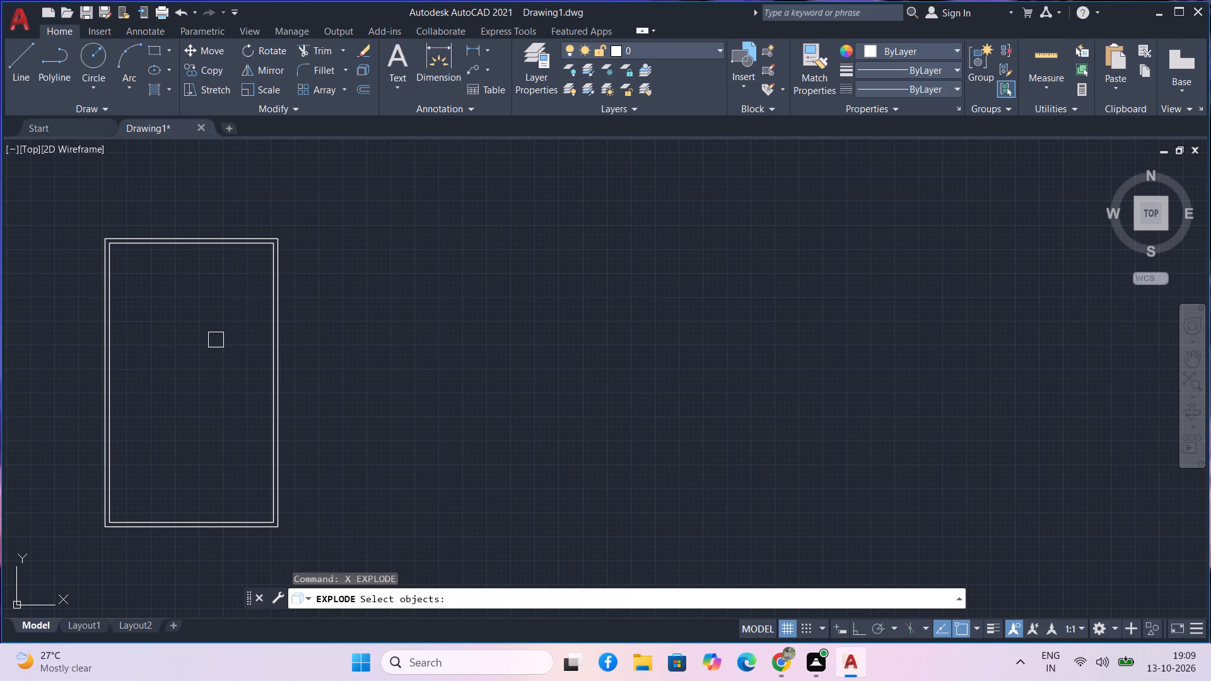
pyautogui.click(267, 407)
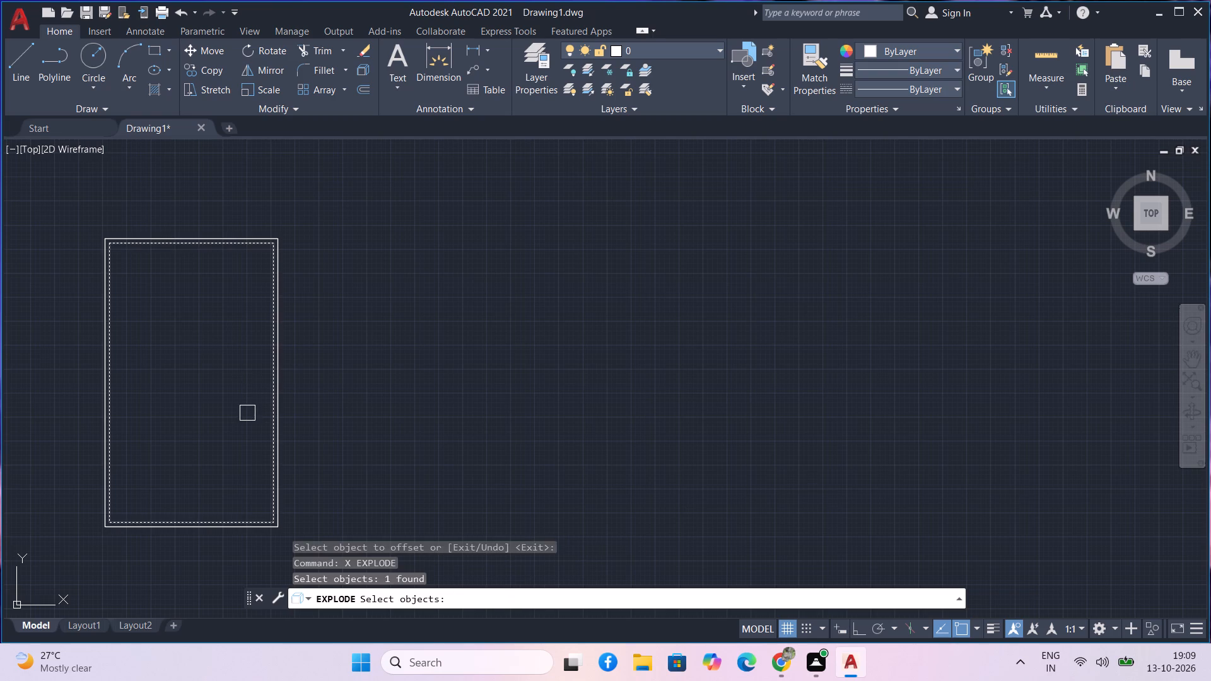
pyautogui.press('space')
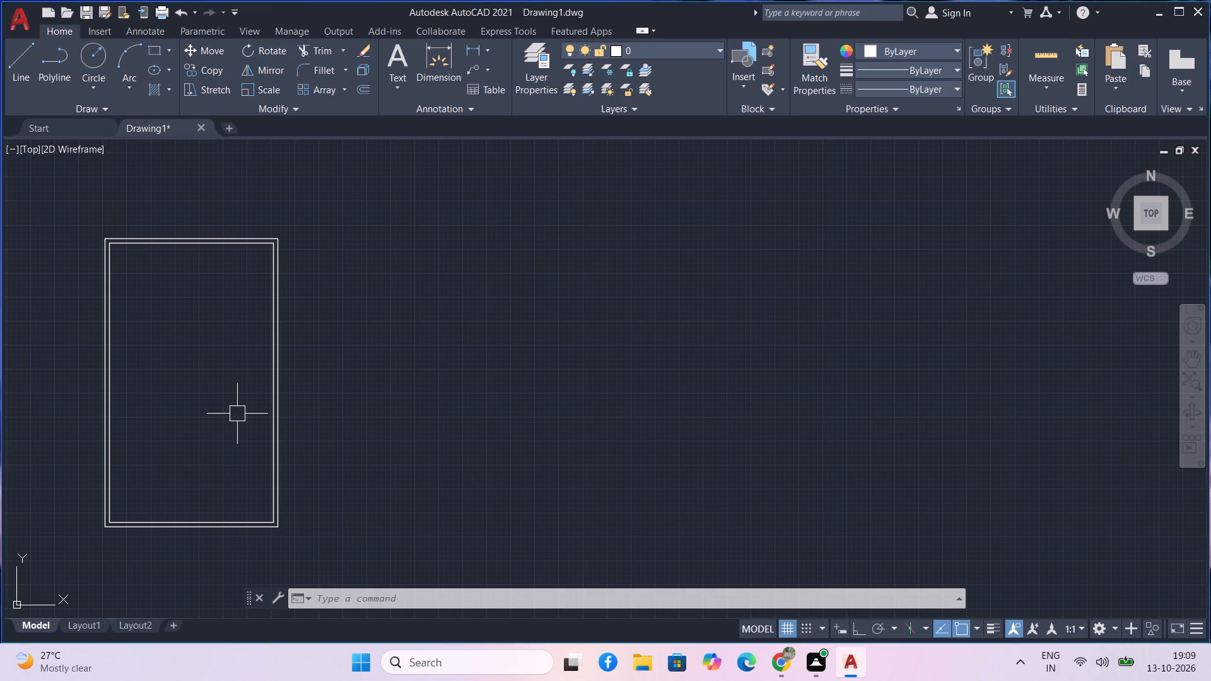
# Offset the top line of the exploded inner rectangle 11' downward into the plan.
pyautogui.write('11')
pyautogui.press('BackSpace')
pyautogui.press('BackSpace')
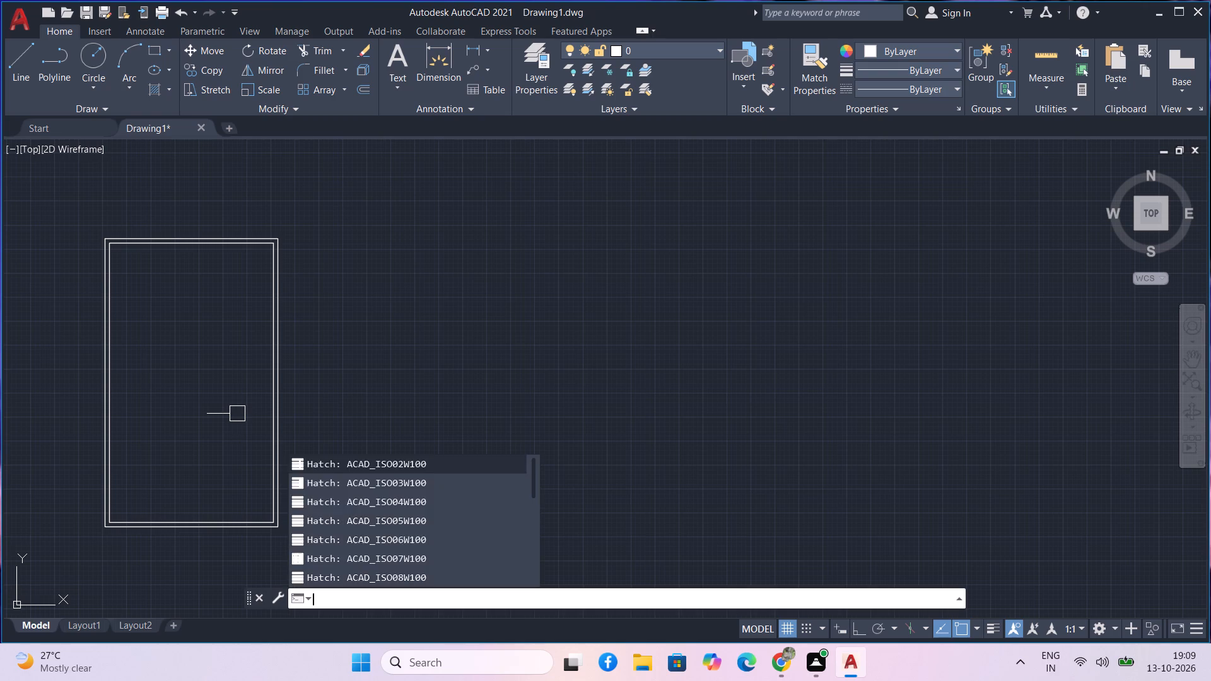
pyautogui.press('BackSpace')
pyautogui.write("o 11'")
pyautogui.press('Return')
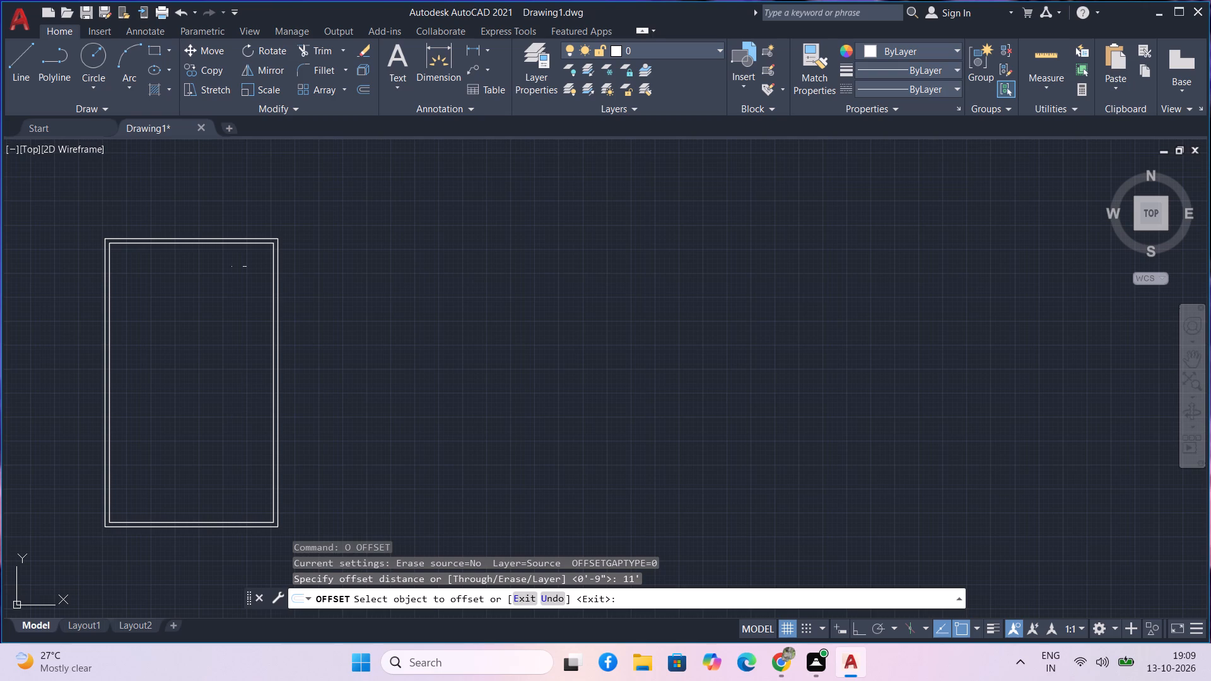
pyautogui.click(243, 248)
pyautogui.click(238, 327)
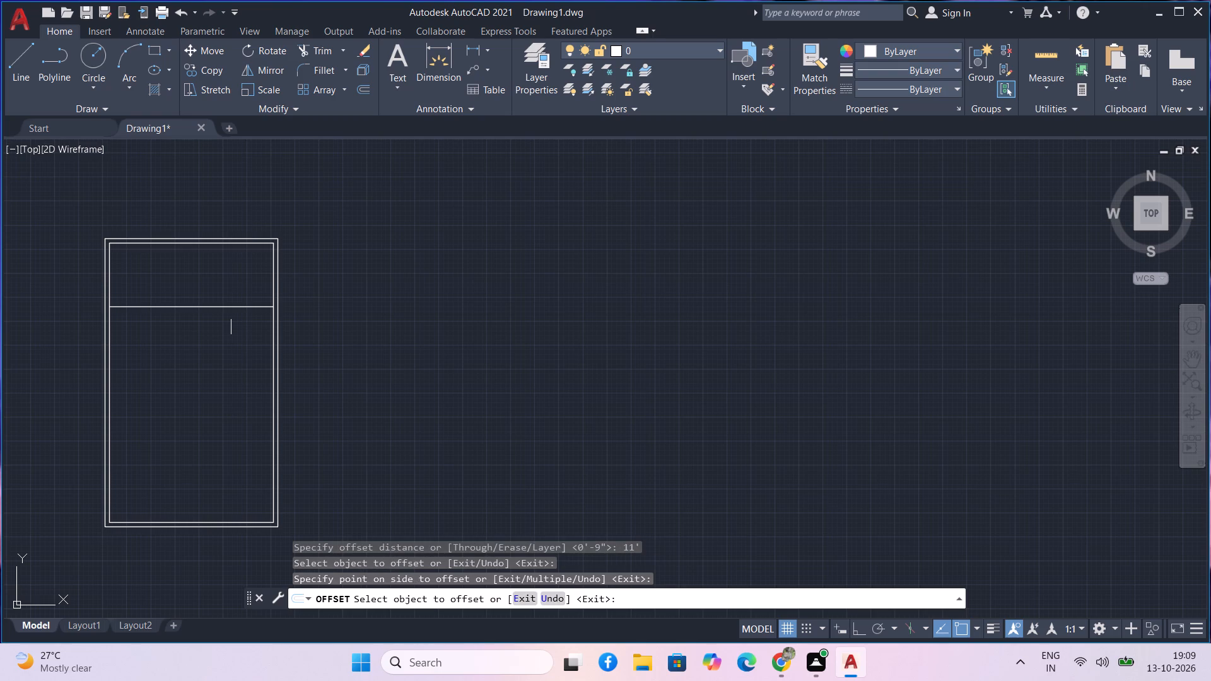
pyautogui.press('Escape')
# Offset the right line of the inner rectangle 12' to the left, into the plan.
pyautogui.write('o 12')
pyautogui.press("'")
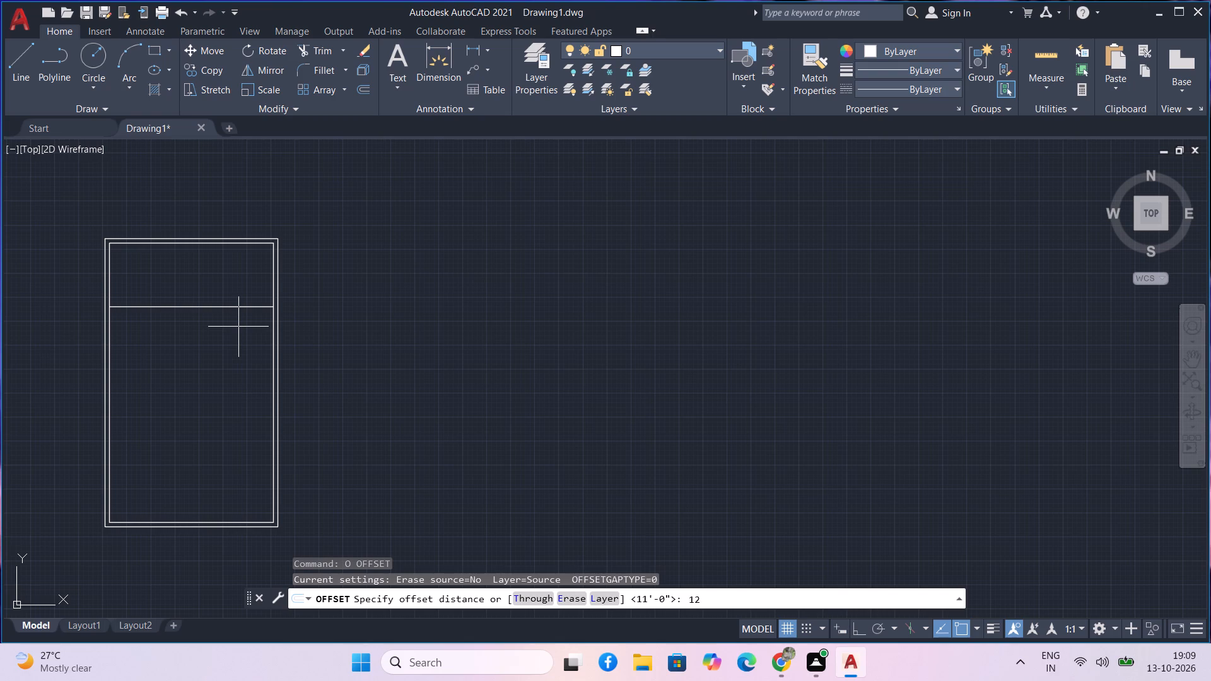
pyautogui.press('Return')
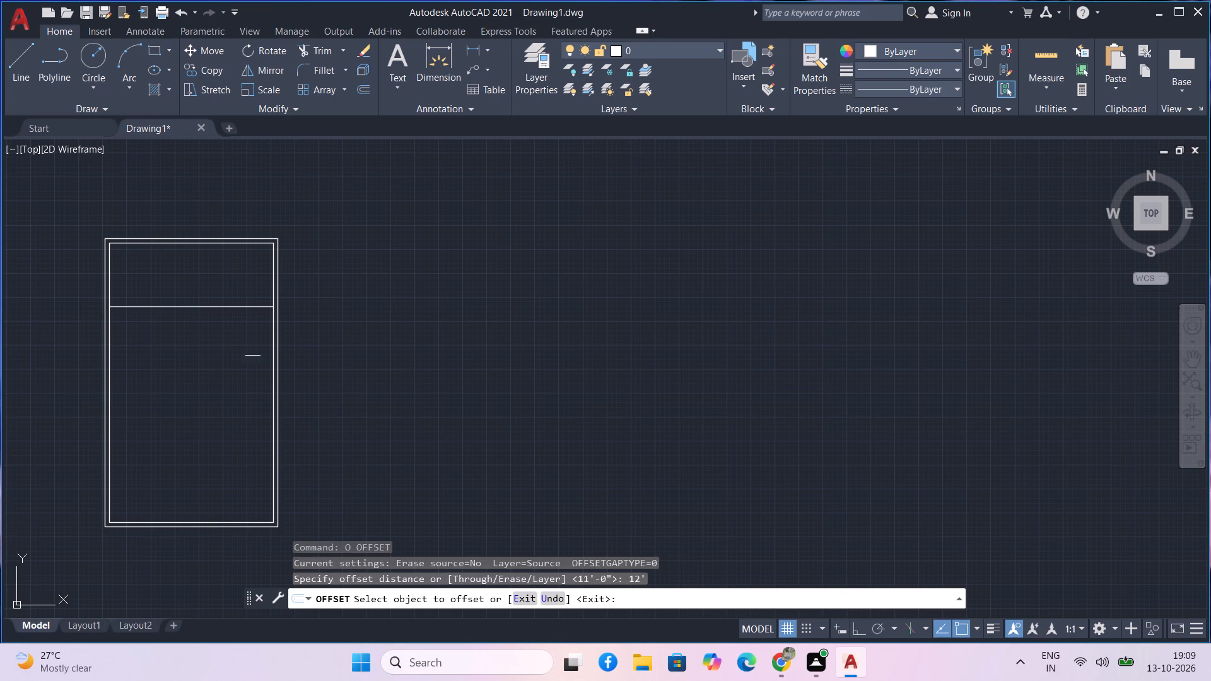
pyautogui.click(273, 355)
pyautogui.click(229, 358)
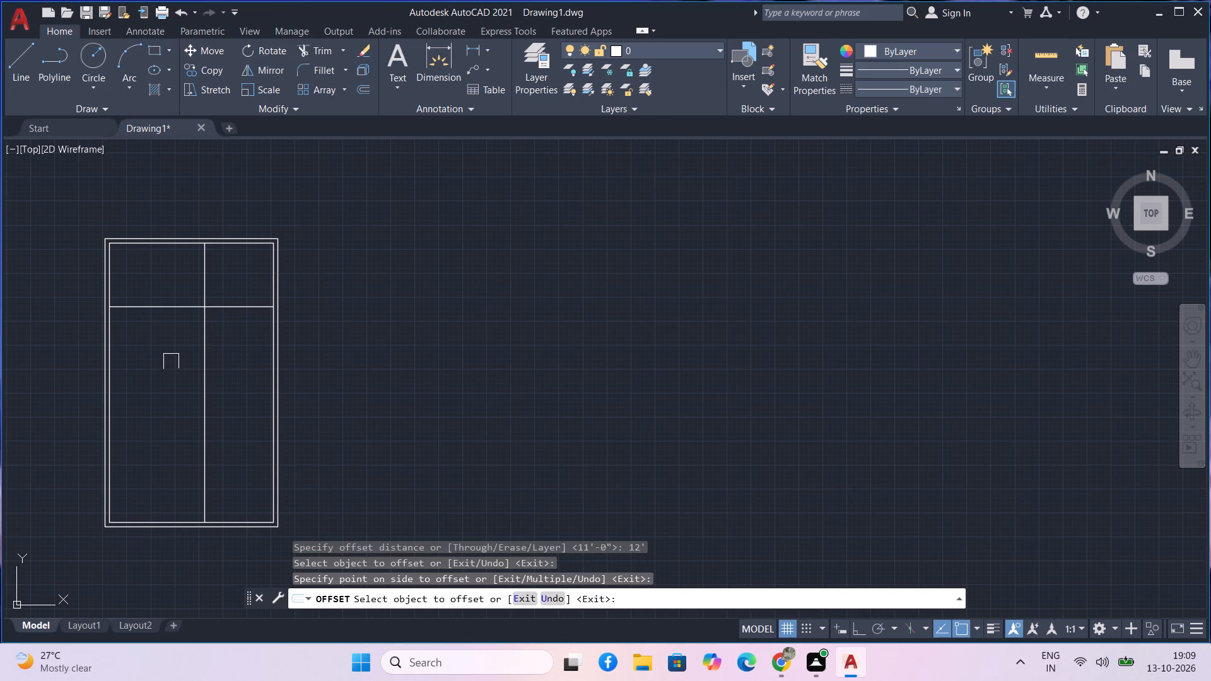
pyautogui.moveTo(171, 364); pyautogui.dragTo(186, 410, button='middle')
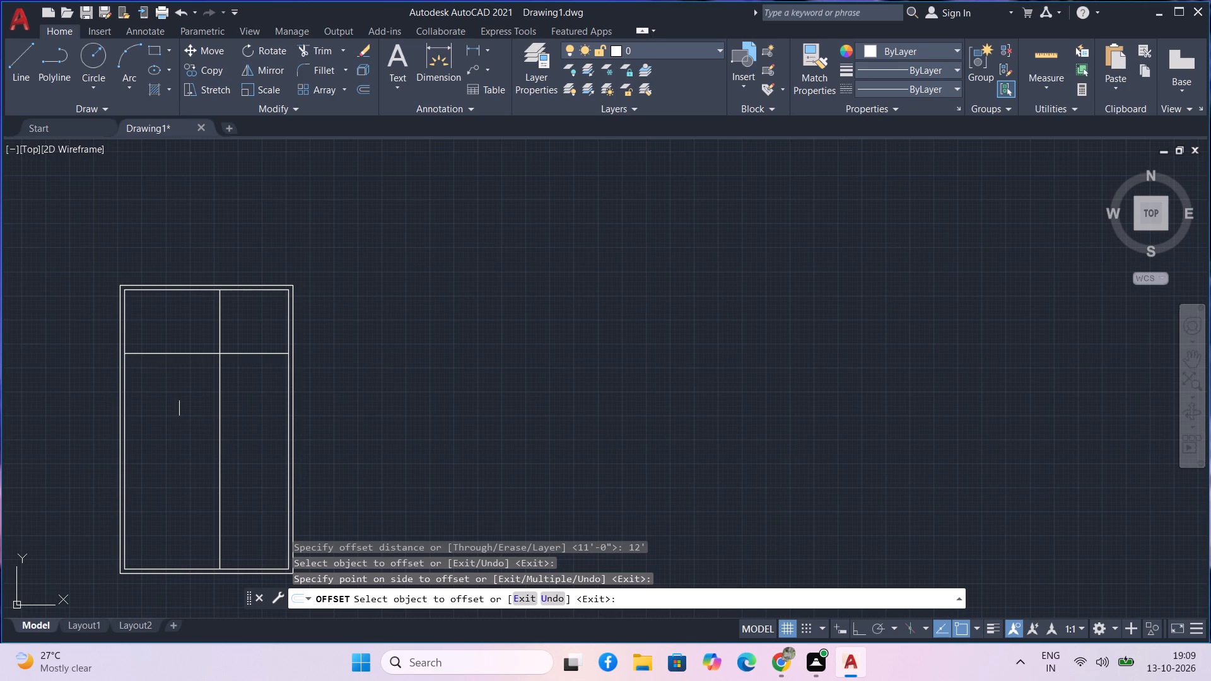
pyautogui.press('Escape')
# Offset the top line of the inner rectangle 6' downward, into the upper band of the plan.
pyautogui.write('o')
pyautogui.press('space')
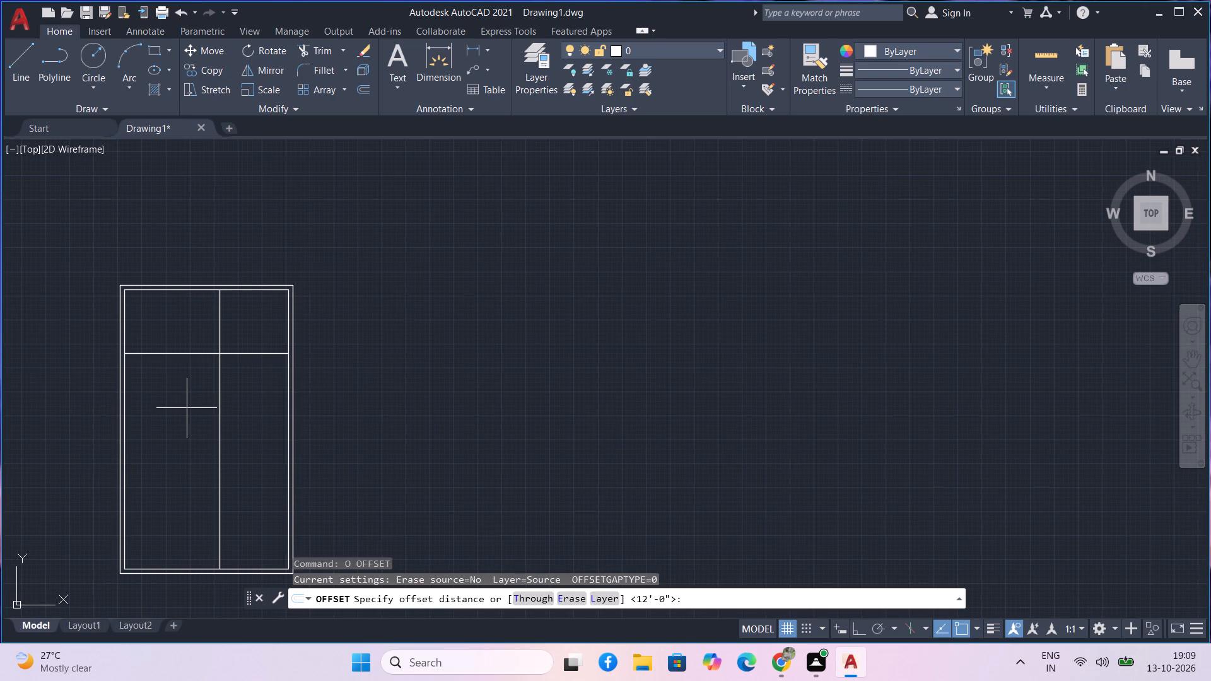
pyautogui.write("6'")
pyautogui.press('Return')
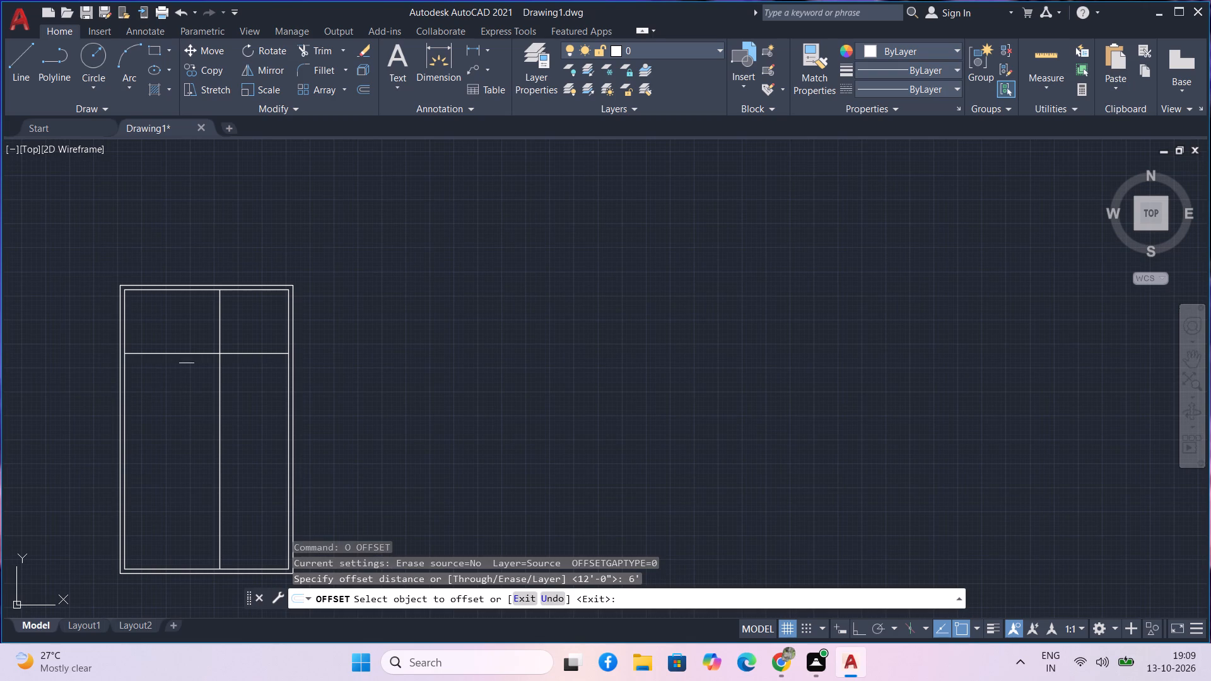
pyautogui.scroll(2, 170, 310)
pyautogui.click(190, 268)
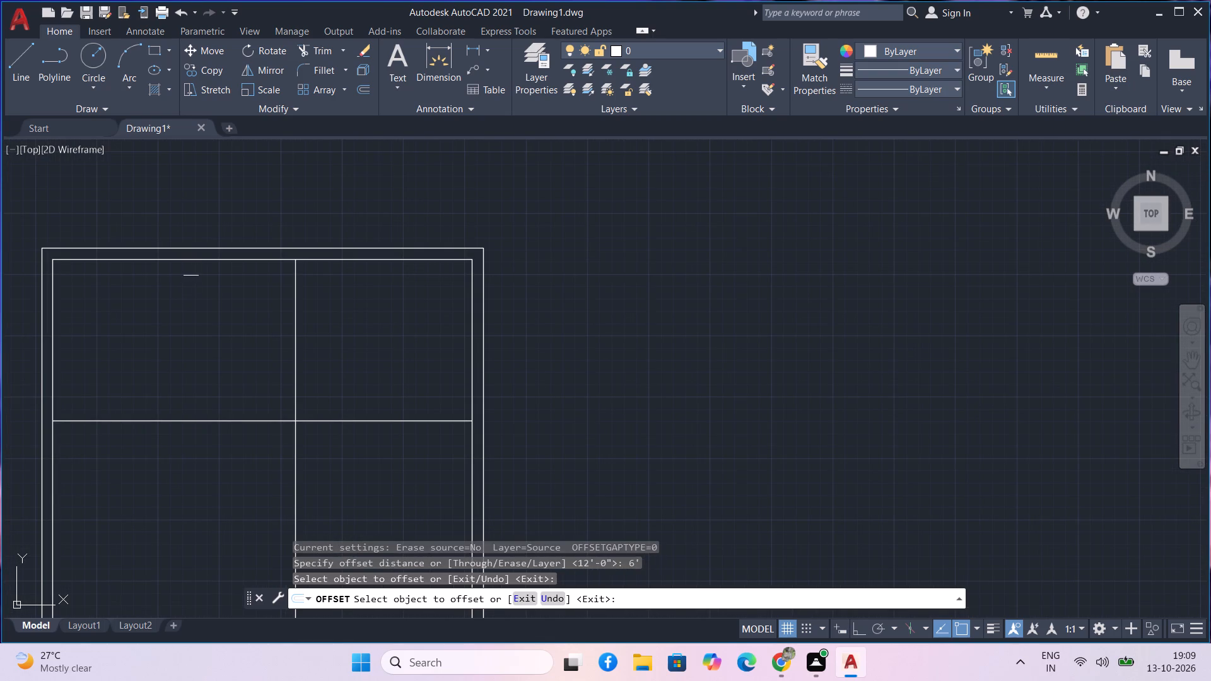
pyautogui.click(190, 263)
pyautogui.click(192, 313)
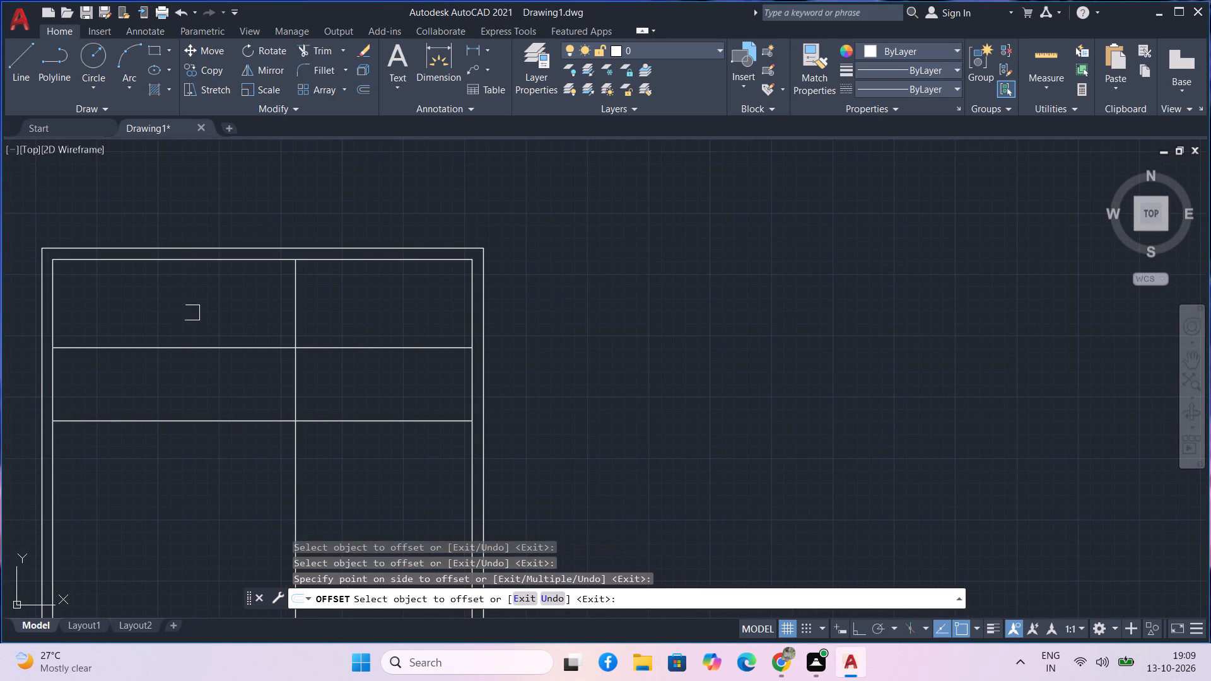
pyautogui.press('Escape')
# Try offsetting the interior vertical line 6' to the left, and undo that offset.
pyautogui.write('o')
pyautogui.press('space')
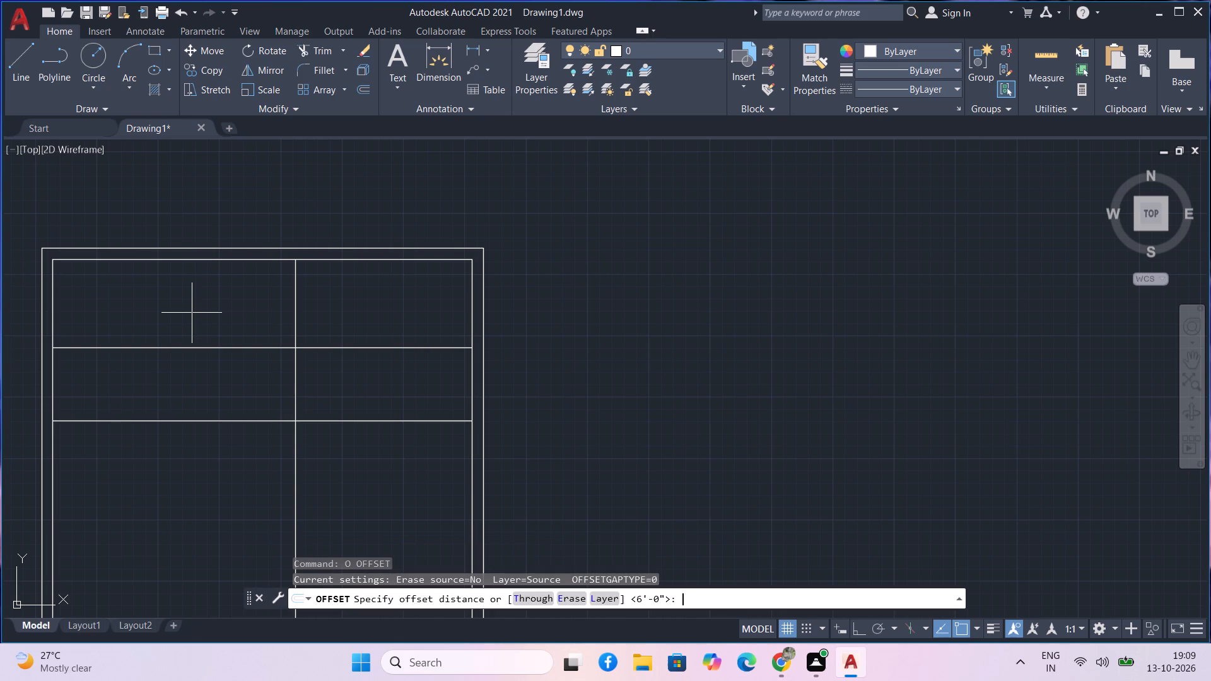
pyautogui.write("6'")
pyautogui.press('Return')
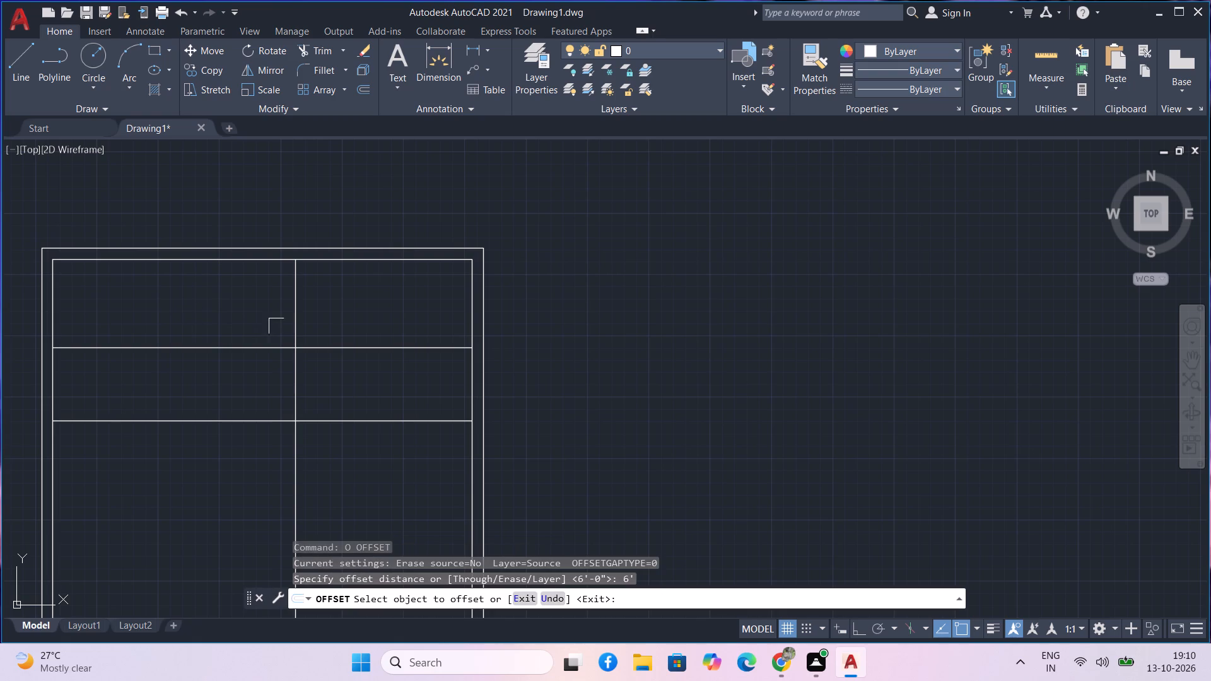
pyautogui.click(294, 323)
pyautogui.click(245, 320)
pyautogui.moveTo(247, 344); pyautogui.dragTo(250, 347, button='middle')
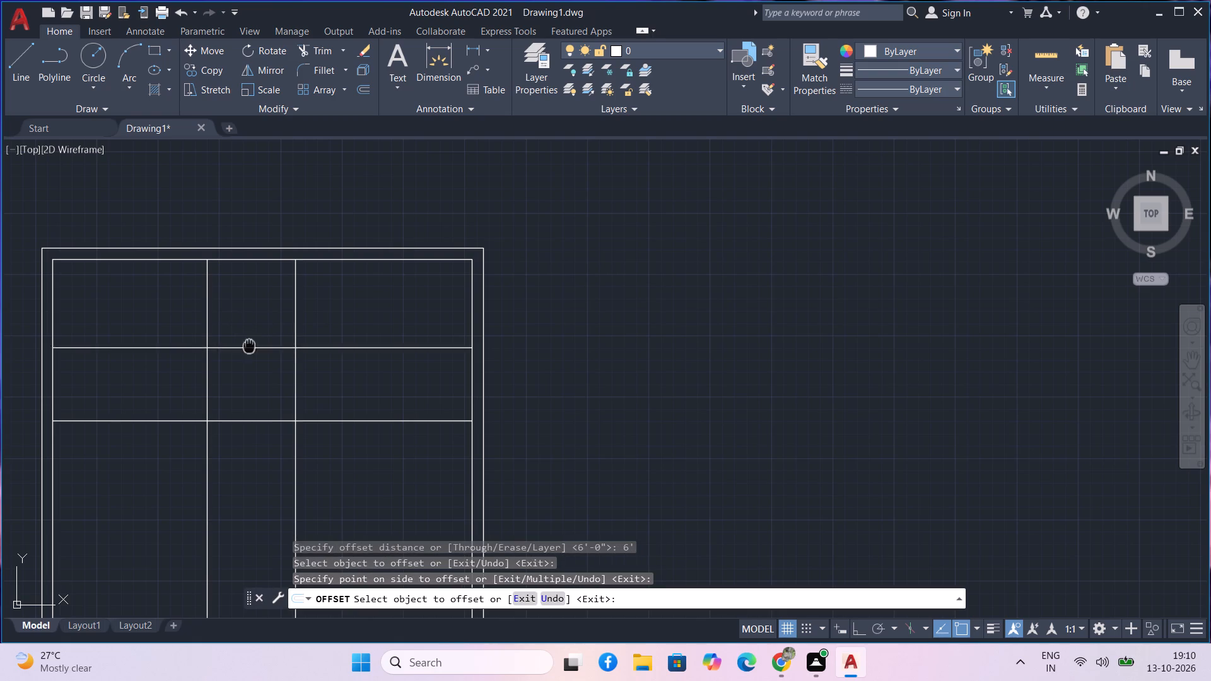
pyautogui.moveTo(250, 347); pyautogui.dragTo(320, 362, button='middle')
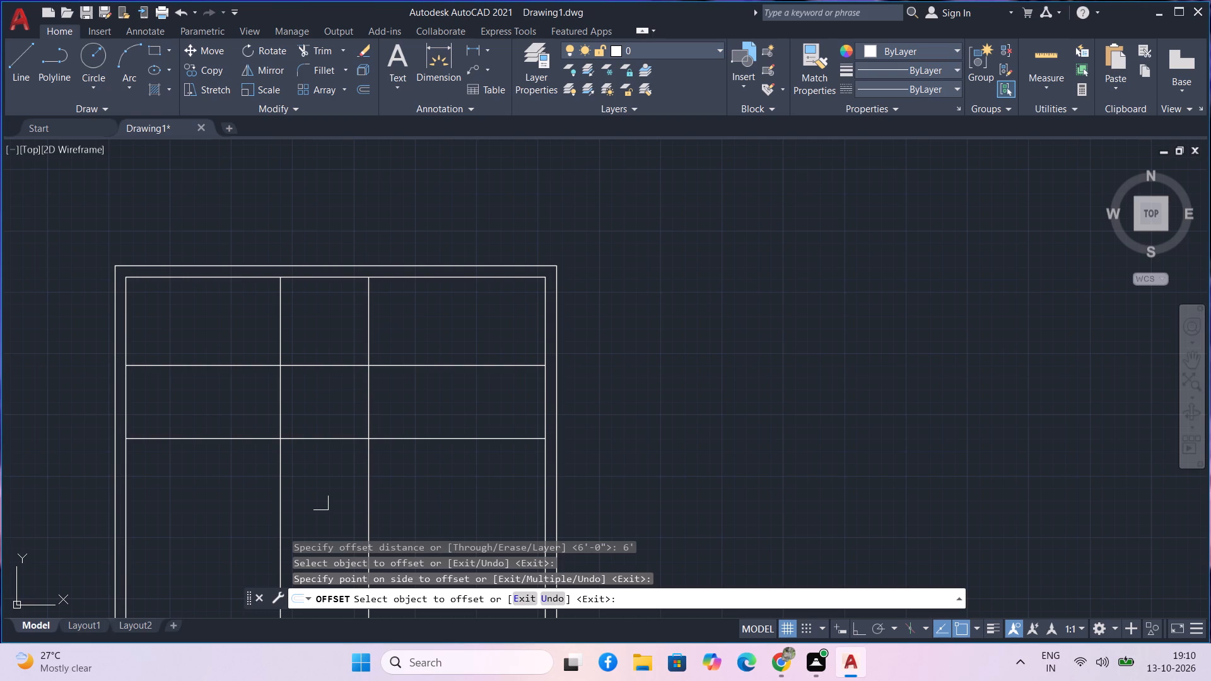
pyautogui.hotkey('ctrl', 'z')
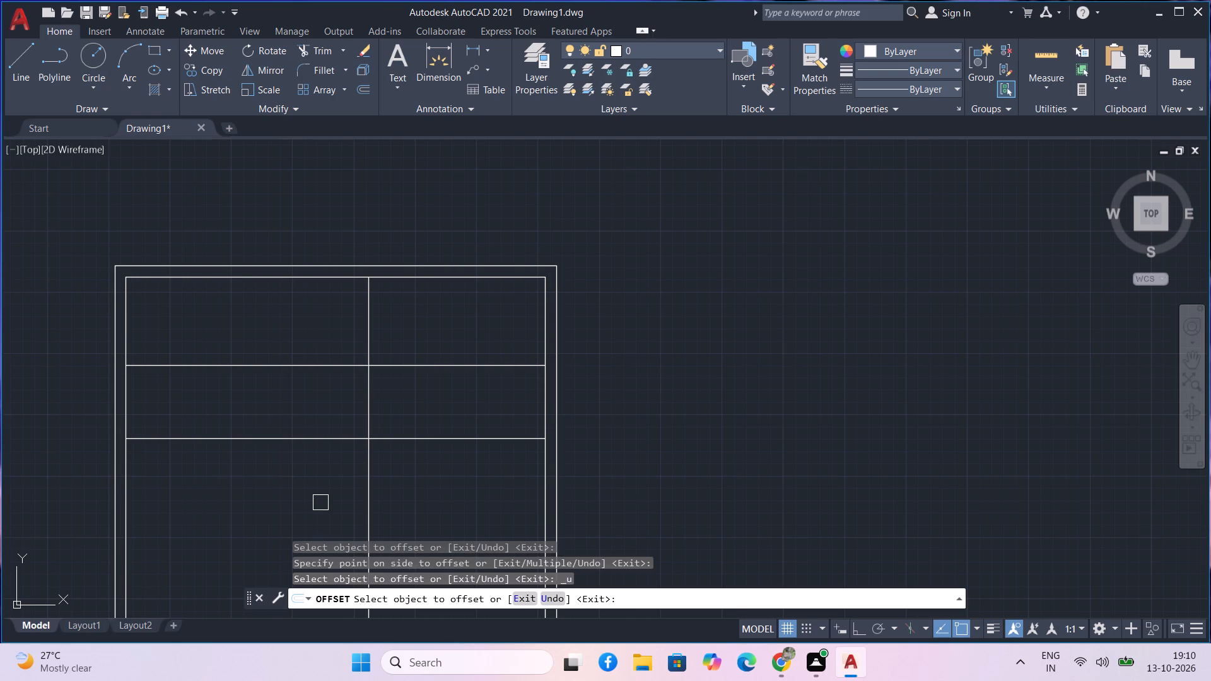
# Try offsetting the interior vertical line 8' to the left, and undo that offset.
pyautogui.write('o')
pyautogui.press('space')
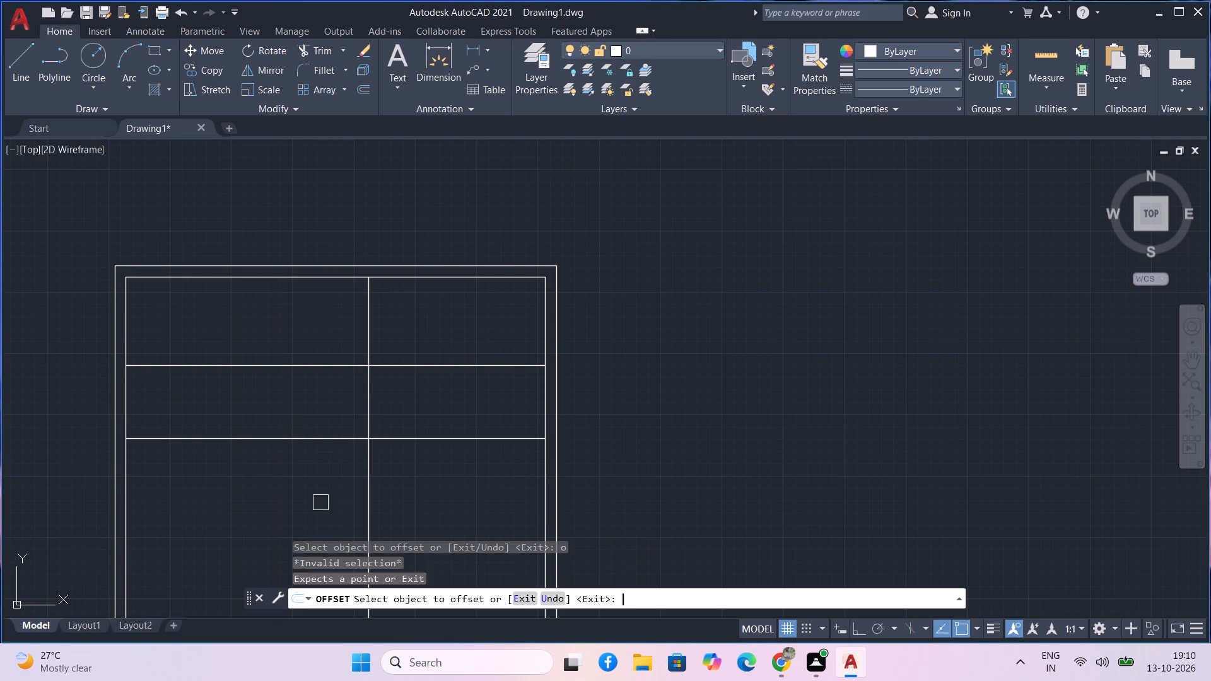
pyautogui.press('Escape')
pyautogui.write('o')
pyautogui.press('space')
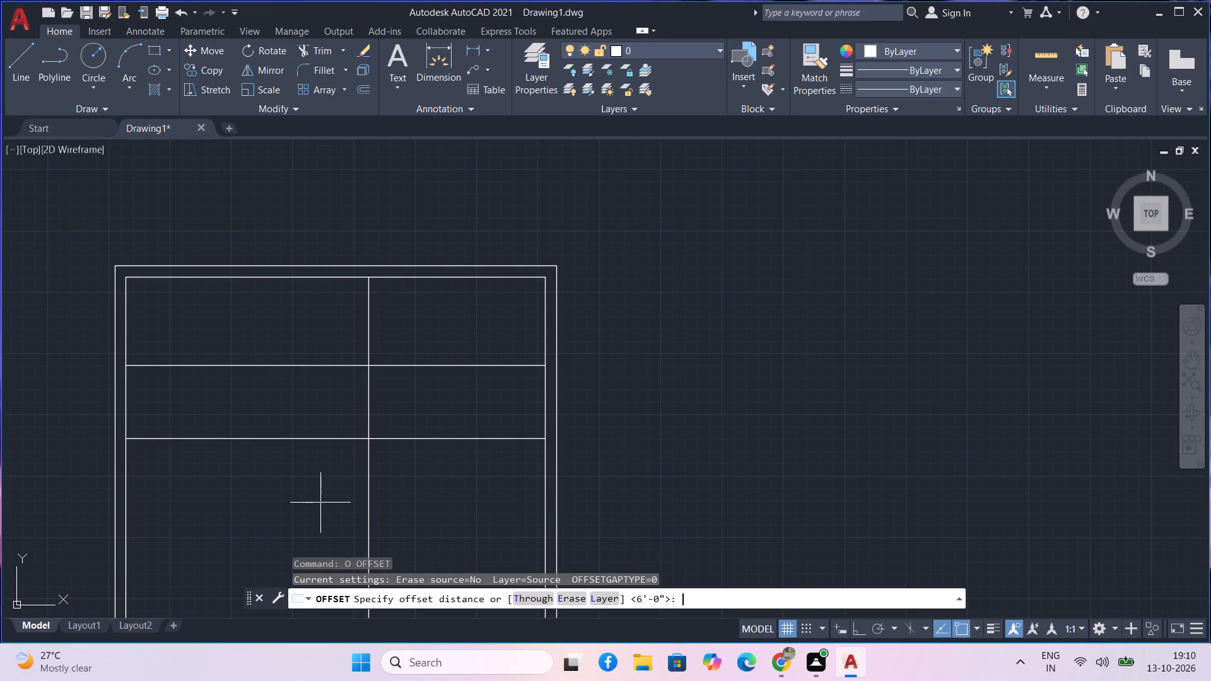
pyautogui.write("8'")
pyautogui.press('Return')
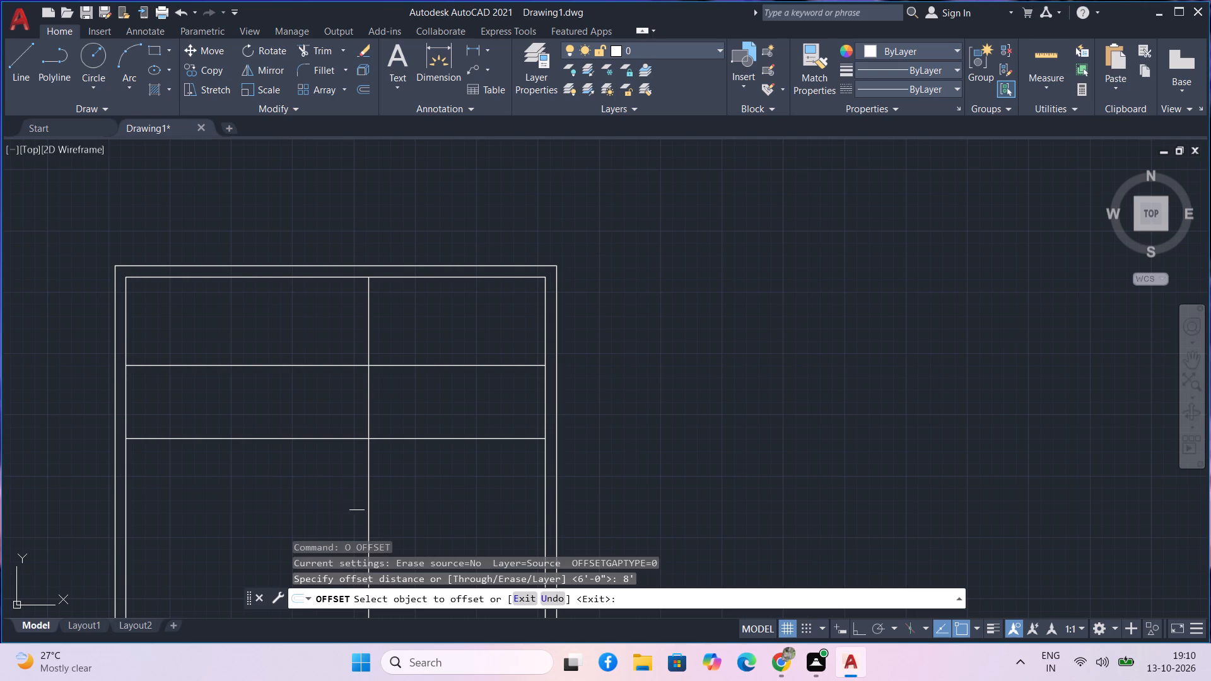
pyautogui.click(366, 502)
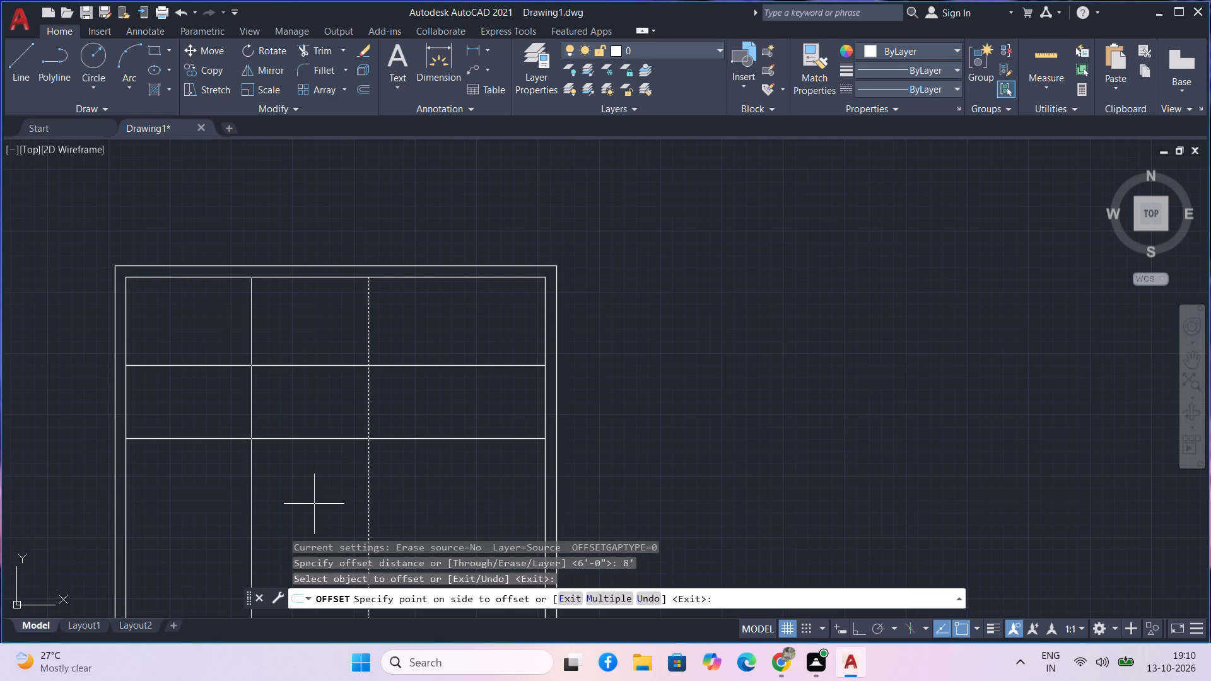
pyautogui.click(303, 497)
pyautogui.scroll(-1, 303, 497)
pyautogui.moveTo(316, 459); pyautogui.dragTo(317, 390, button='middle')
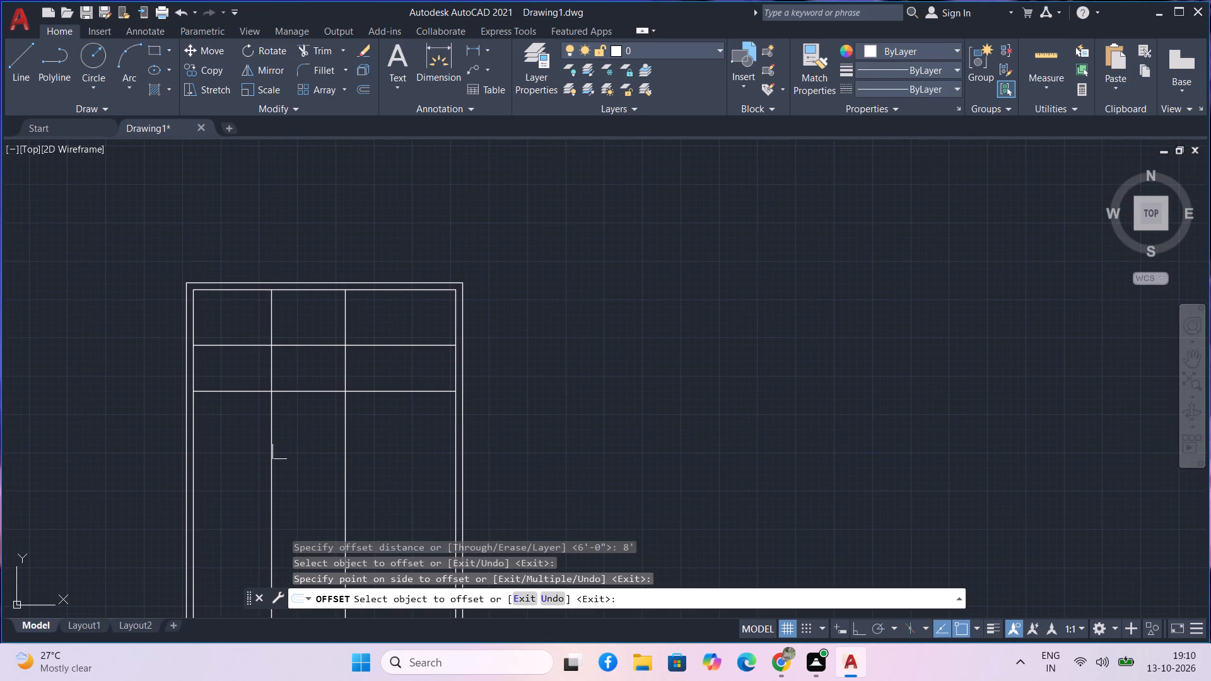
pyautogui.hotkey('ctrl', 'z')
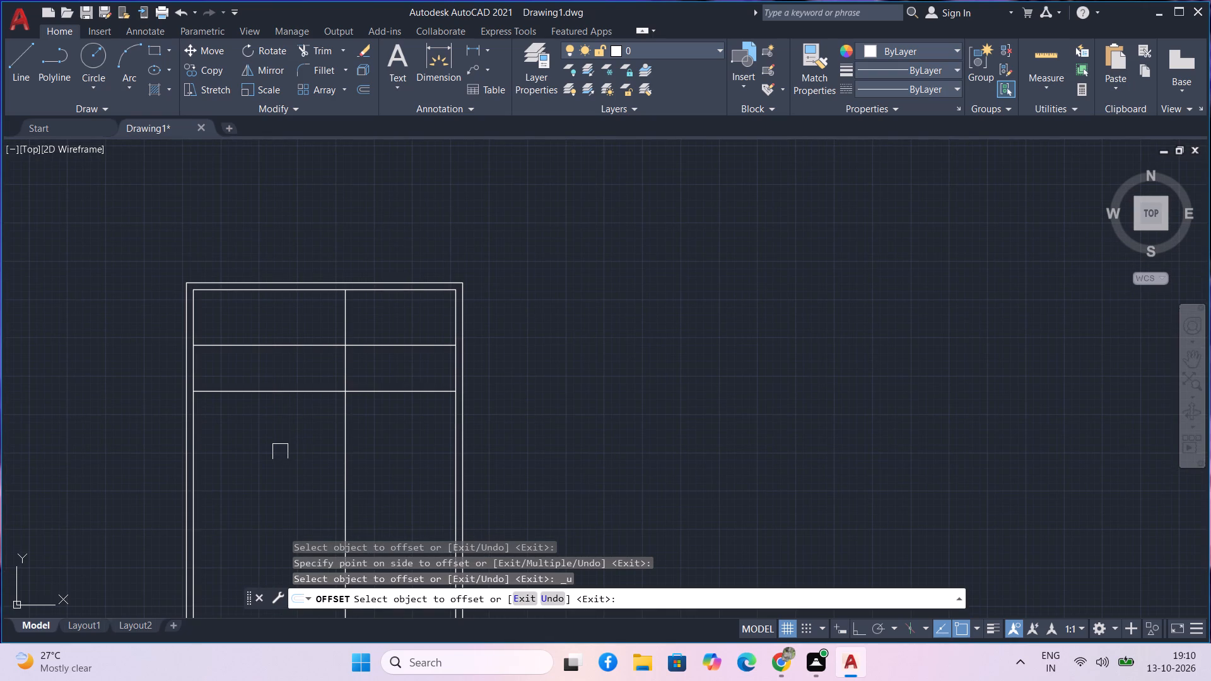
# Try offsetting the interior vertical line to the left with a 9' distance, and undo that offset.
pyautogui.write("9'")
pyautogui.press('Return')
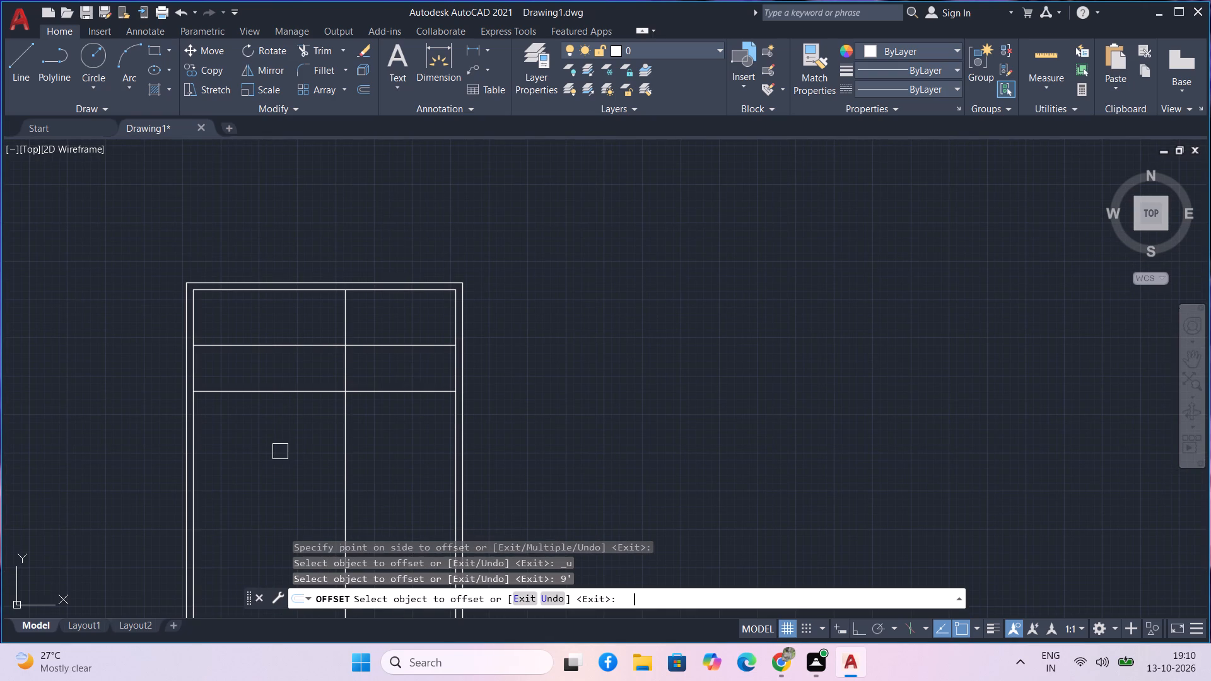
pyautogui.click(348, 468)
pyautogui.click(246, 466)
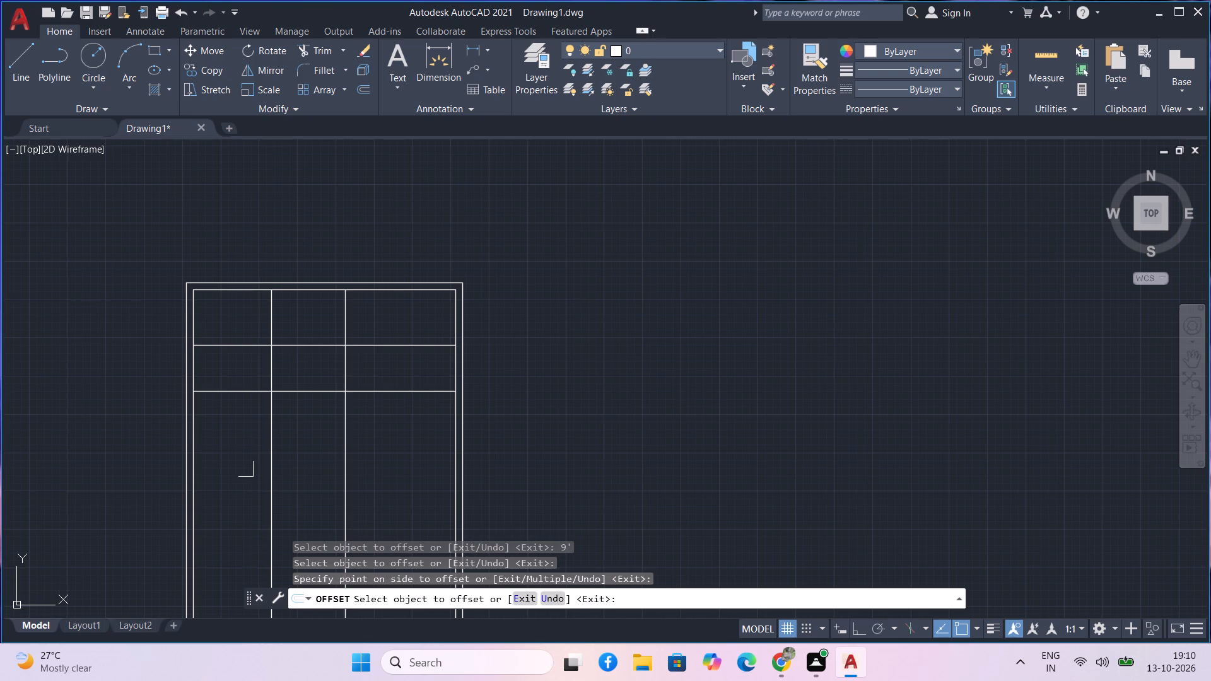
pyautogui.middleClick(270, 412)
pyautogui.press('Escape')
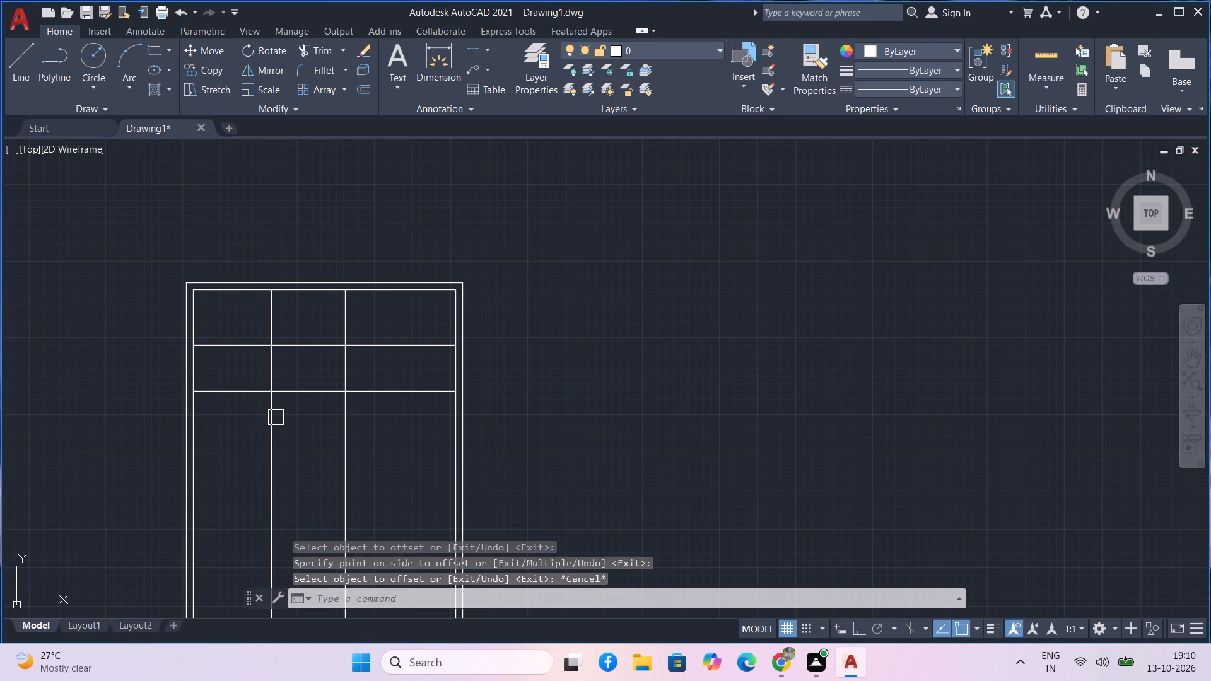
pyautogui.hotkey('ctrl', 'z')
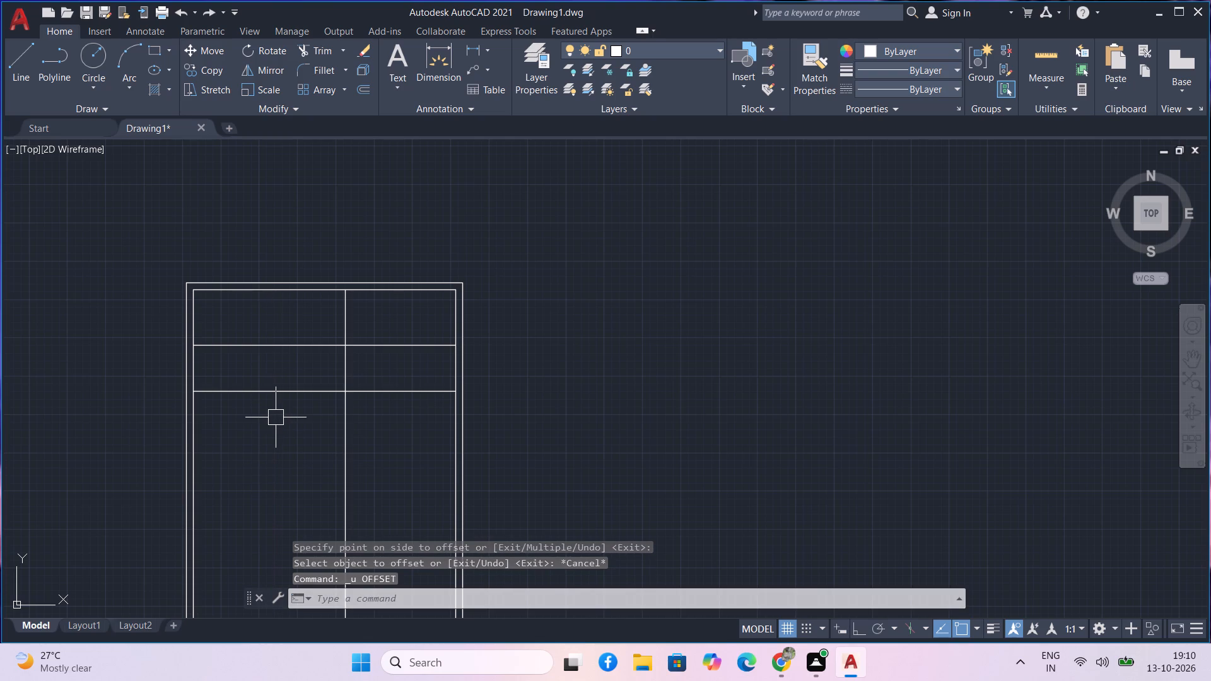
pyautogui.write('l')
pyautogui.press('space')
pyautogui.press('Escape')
# Offset the interior vertical line 9' to the left to add a second vertical room divider.
pyautogui.write('o')
pyautogui.press('space')
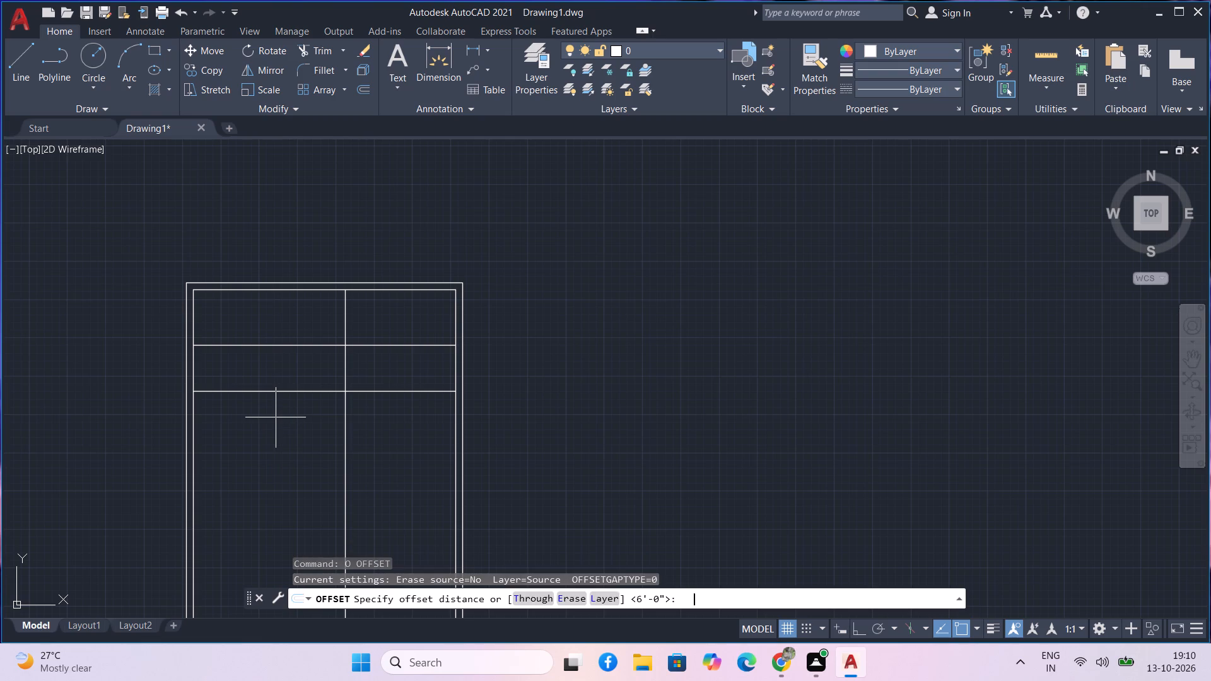
pyautogui.write("9'")
pyautogui.press('Return')
pyautogui.click(349, 453)
pyautogui.click(243, 471)
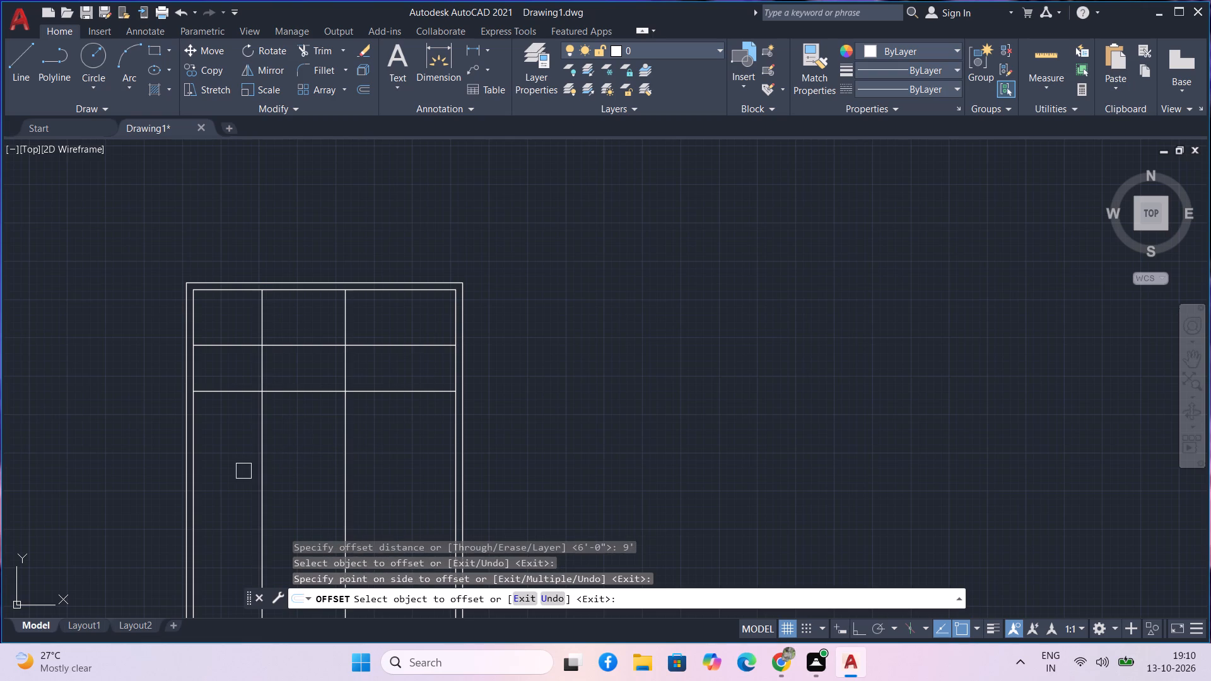
pyautogui.moveTo(244, 471); pyautogui.dragTo(286, 443, button='middle')
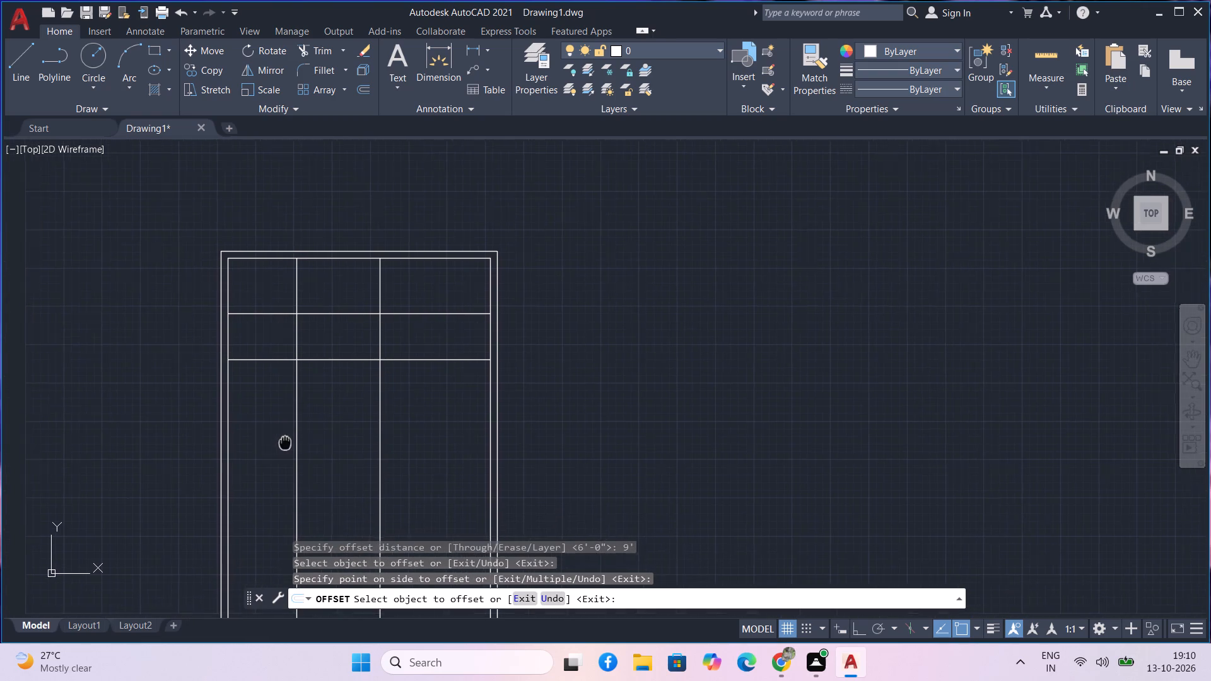
pyautogui.moveTo(286, 443); pyautogui.dragTo(303, 452, button='middle')
pyautogui.moveTo(289, 414); pyautogui.dragTo(288, 414, button='middle')
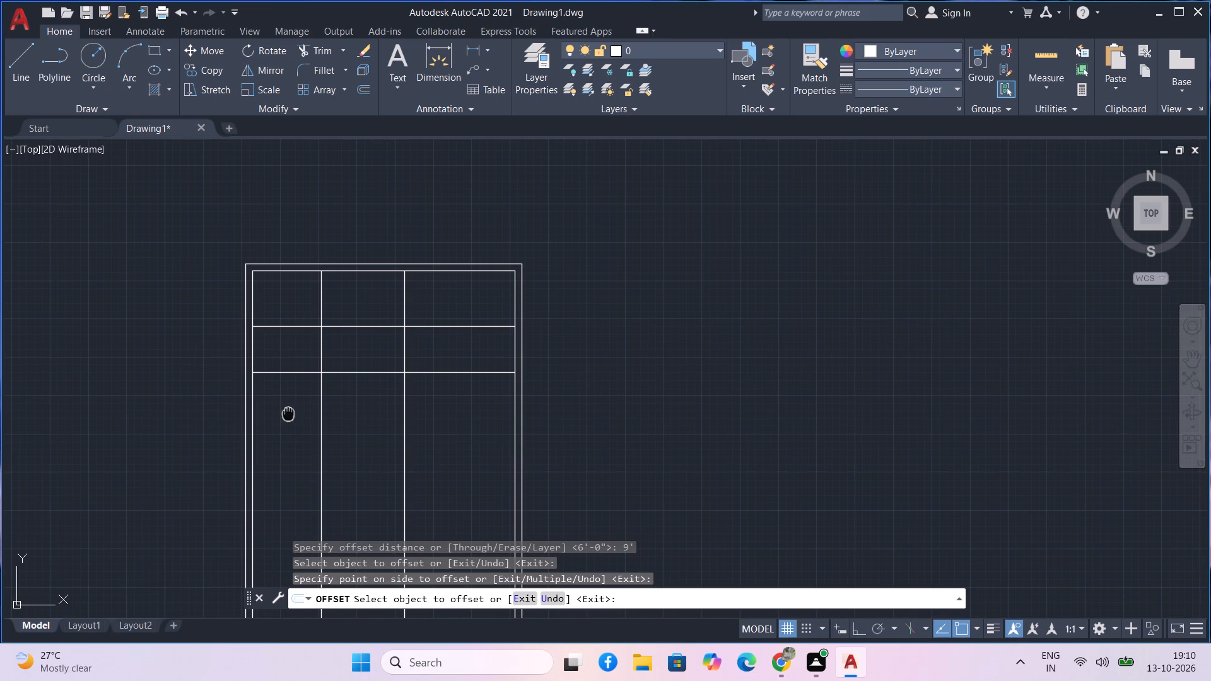
pyautogui.moveTo(288, 414); pyautogui.dragTo(307, 453, button='middle')
pyautogui.middleClick(308, 453)
pyautogui.press('Escape')
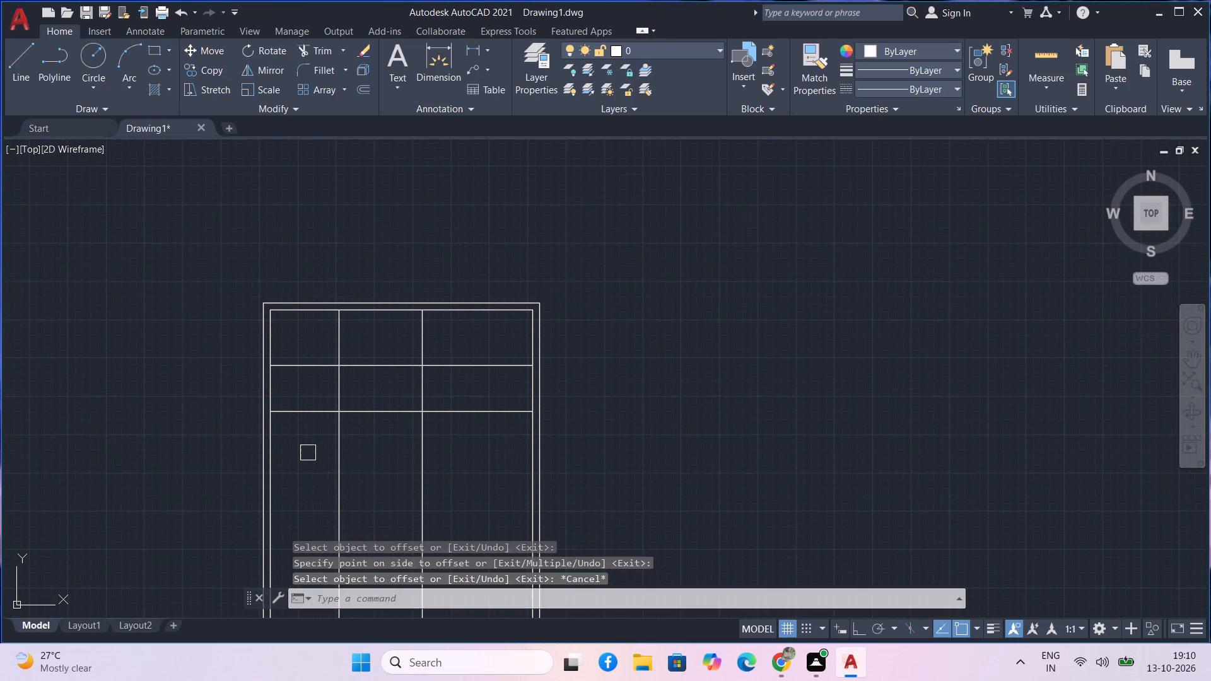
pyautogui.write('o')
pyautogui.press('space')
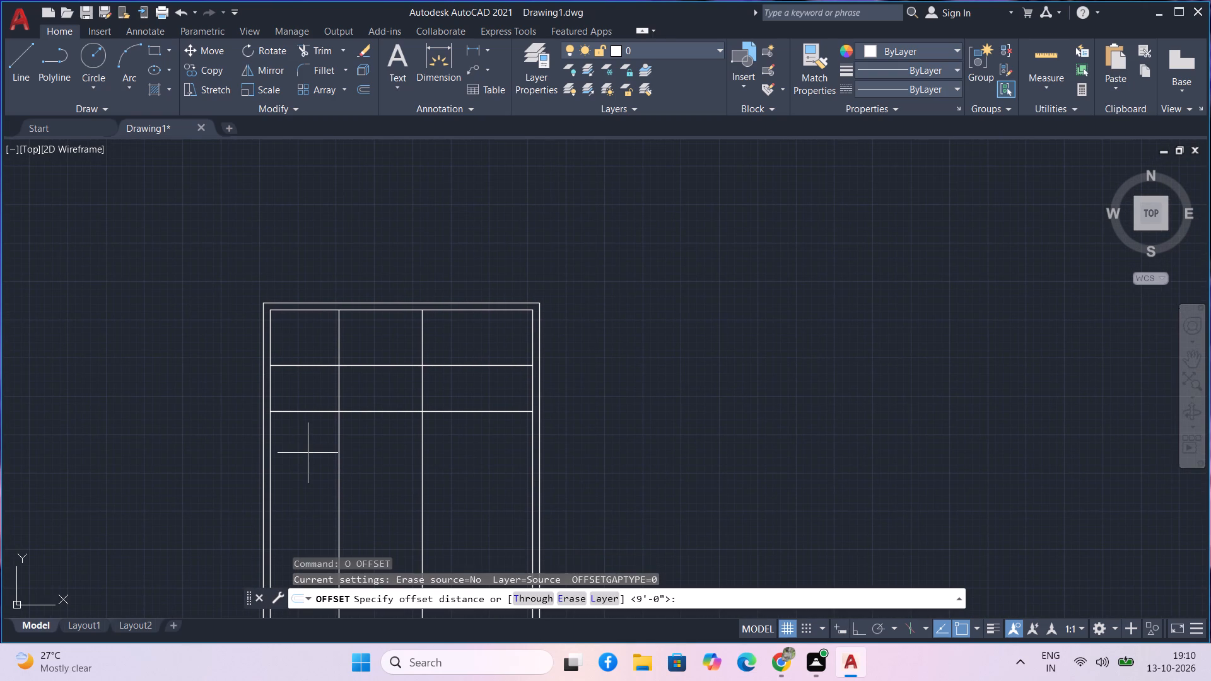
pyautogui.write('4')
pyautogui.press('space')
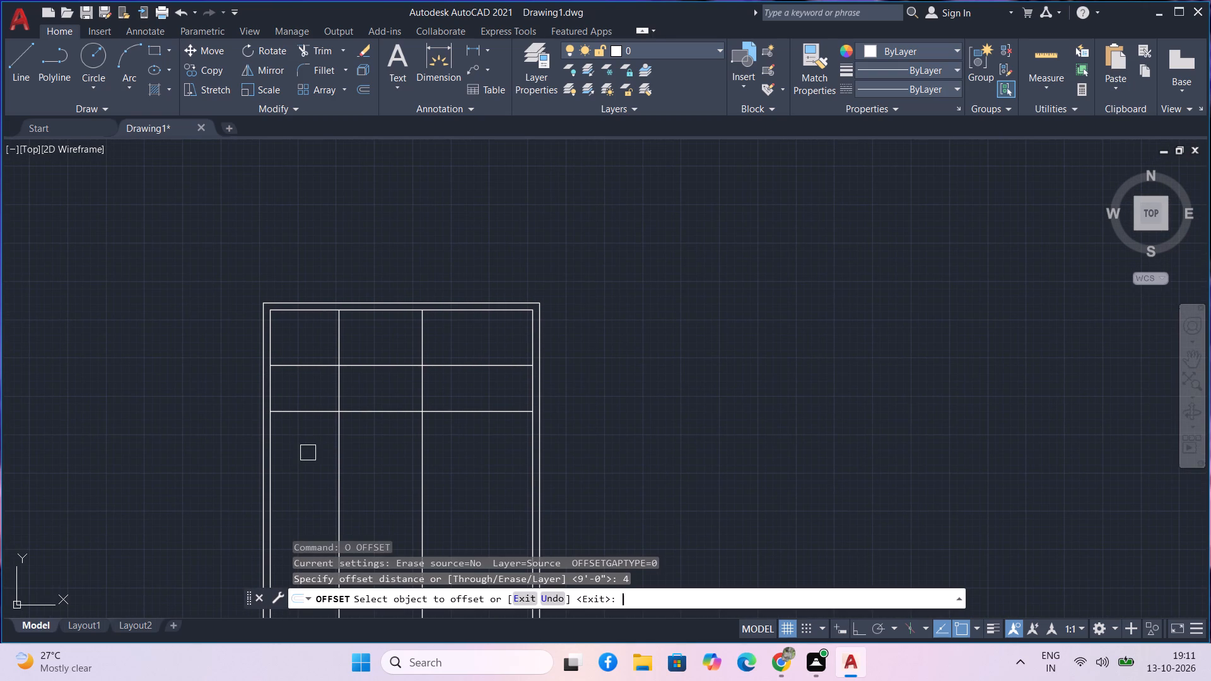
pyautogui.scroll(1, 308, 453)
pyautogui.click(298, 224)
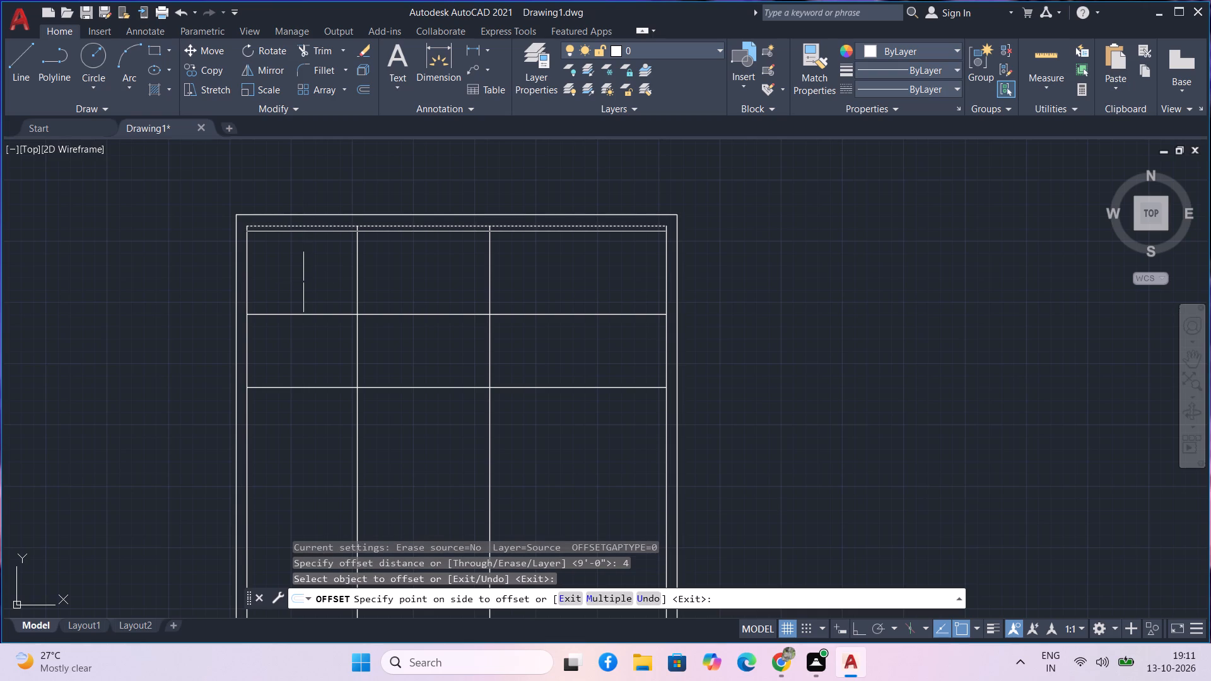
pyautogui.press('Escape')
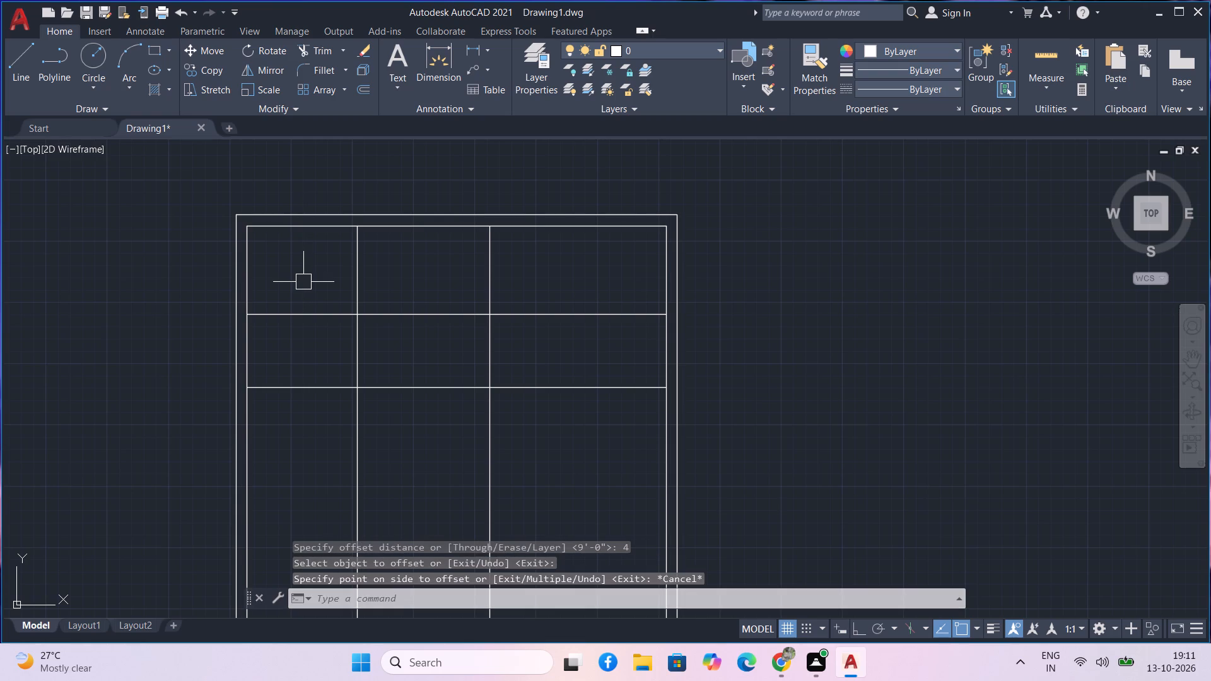
# Offset the top line of the inner rectangle 4' downward across the plan.
pyautogui.write('o')
pyautogui.press('space')
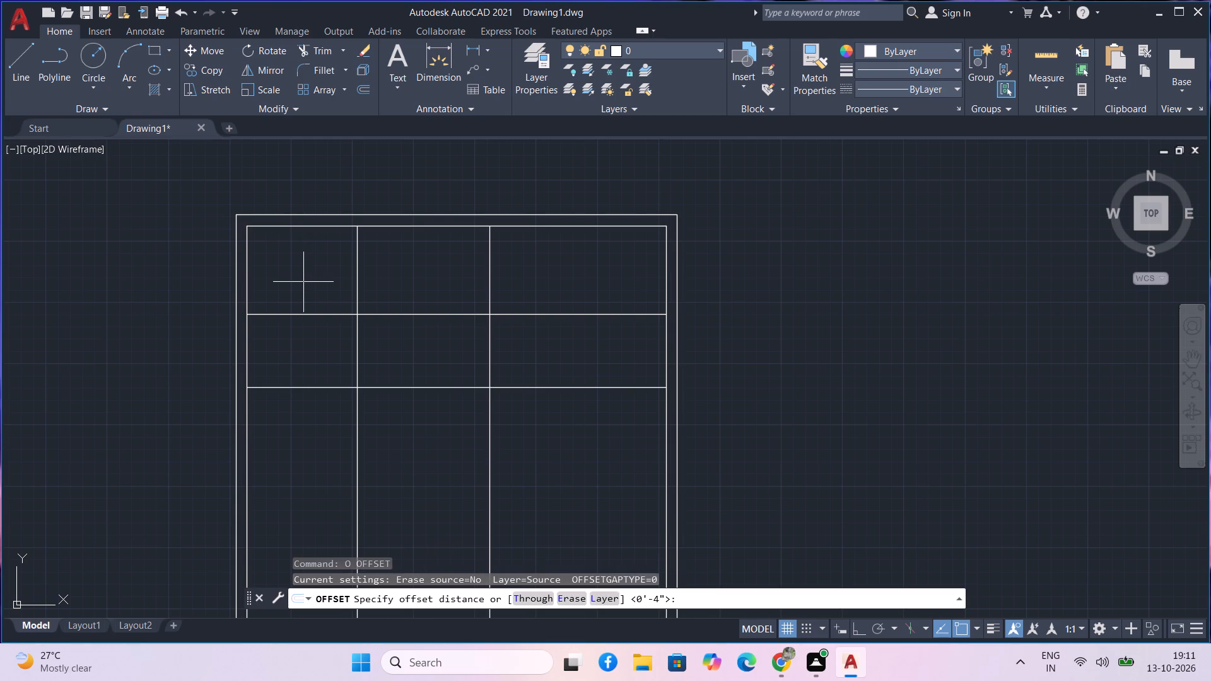
pyautogui.write("4'")
pyautogui.press('Return')
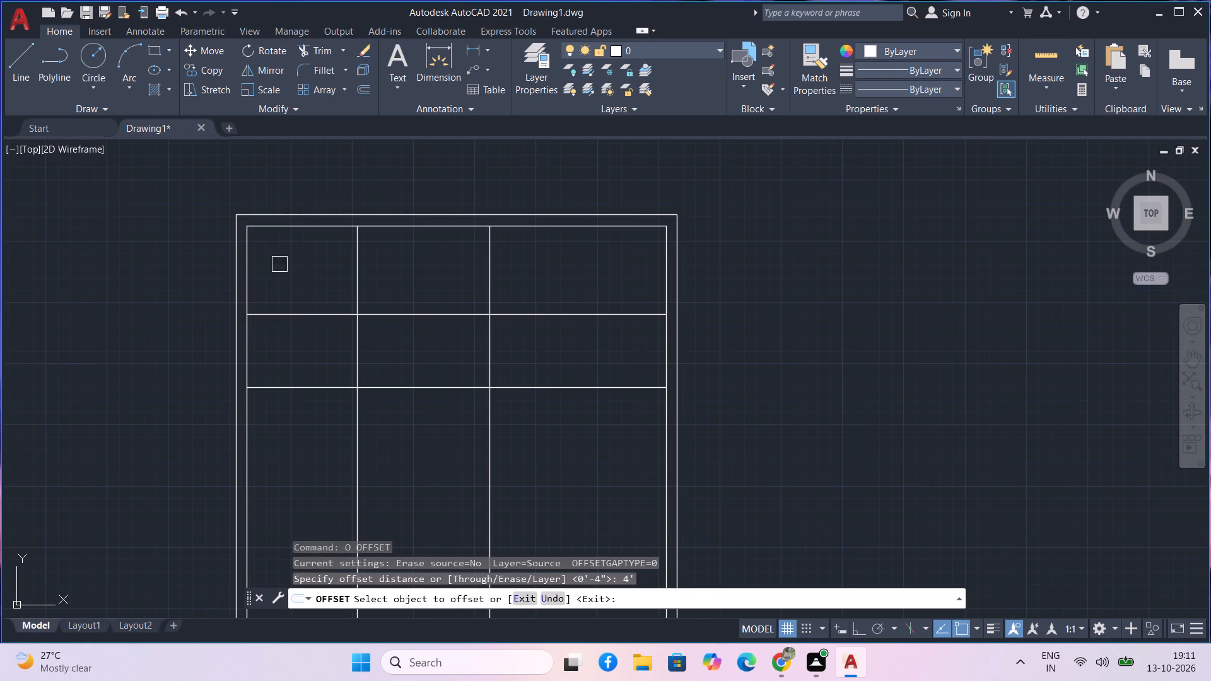
pyautogui.click(277, 228)
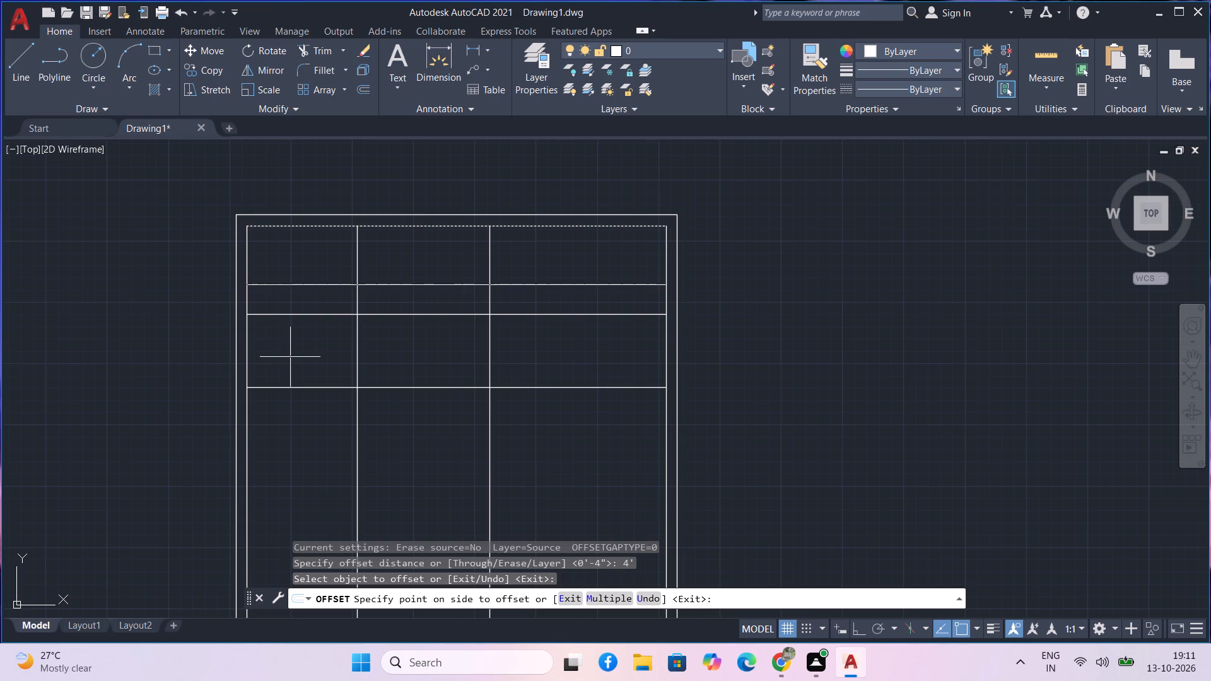
pyautogui.click(290, 357)
pyautogui.press('Escape')
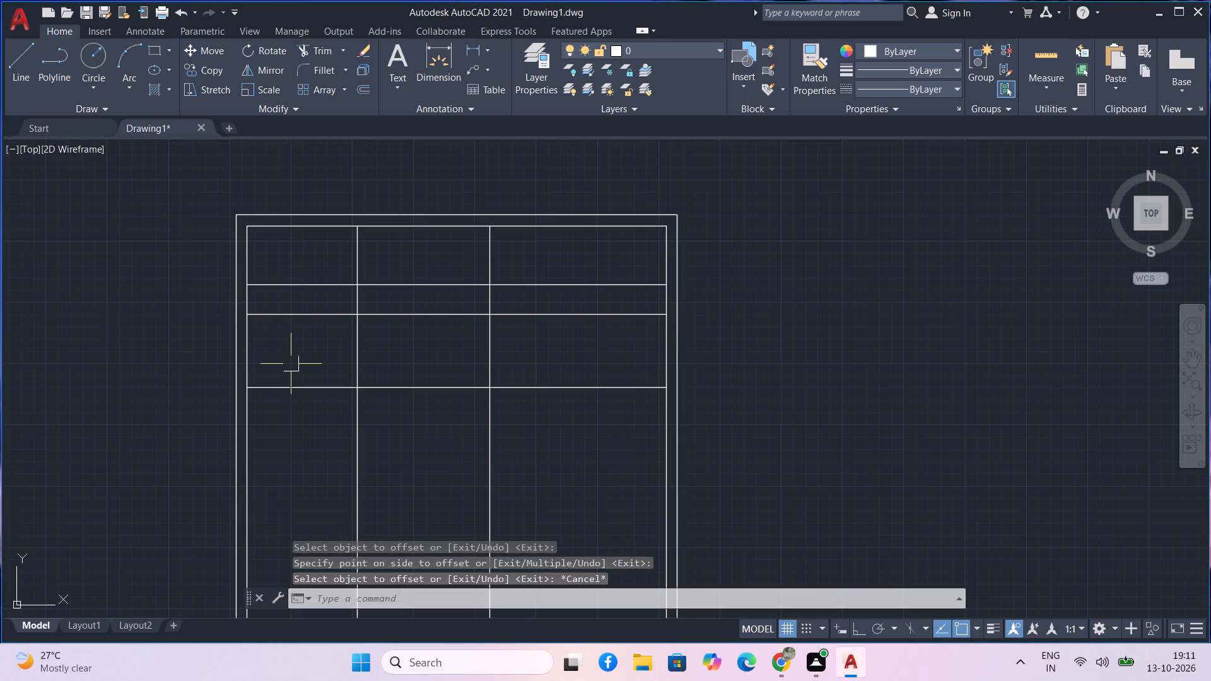
# Trim the three horizontal lines so the 4' line stays only in the left bay, the 6' line in the middle, and the lowest in the right.
pyautogui.write('tr')
pyautogui.press('space')
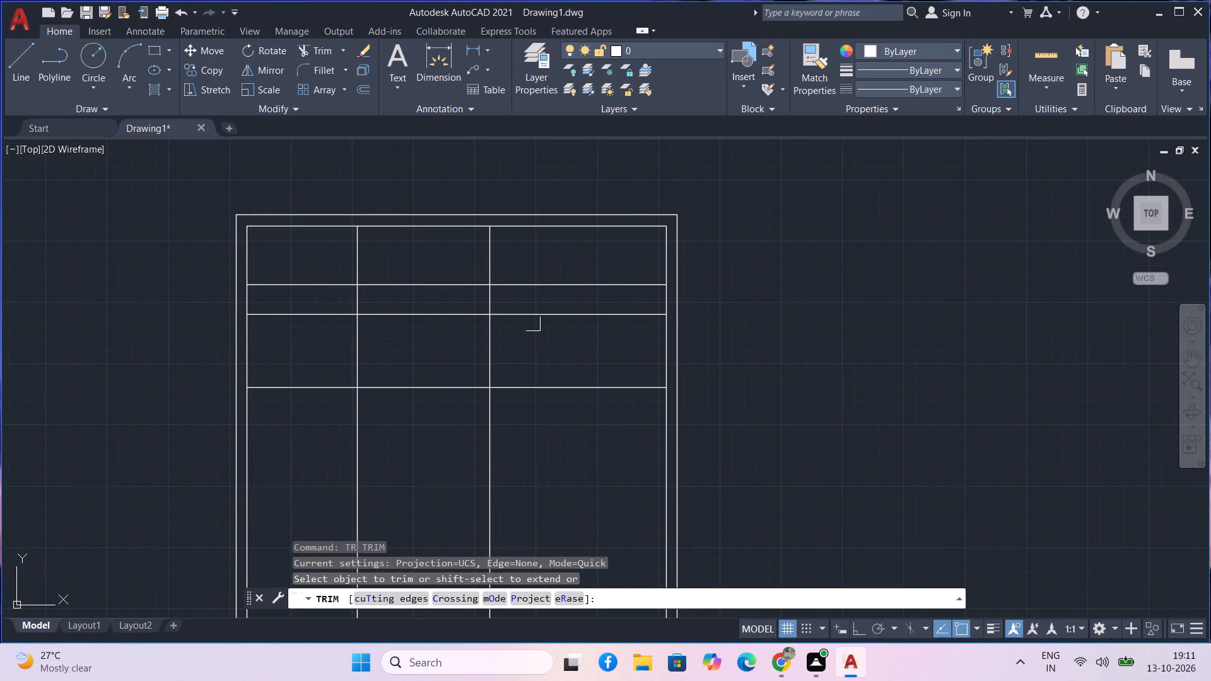
pyautogui.moveTo(532, 320); pyautogui.dragTo(530, 278)
pyautogui.click(530, 278)
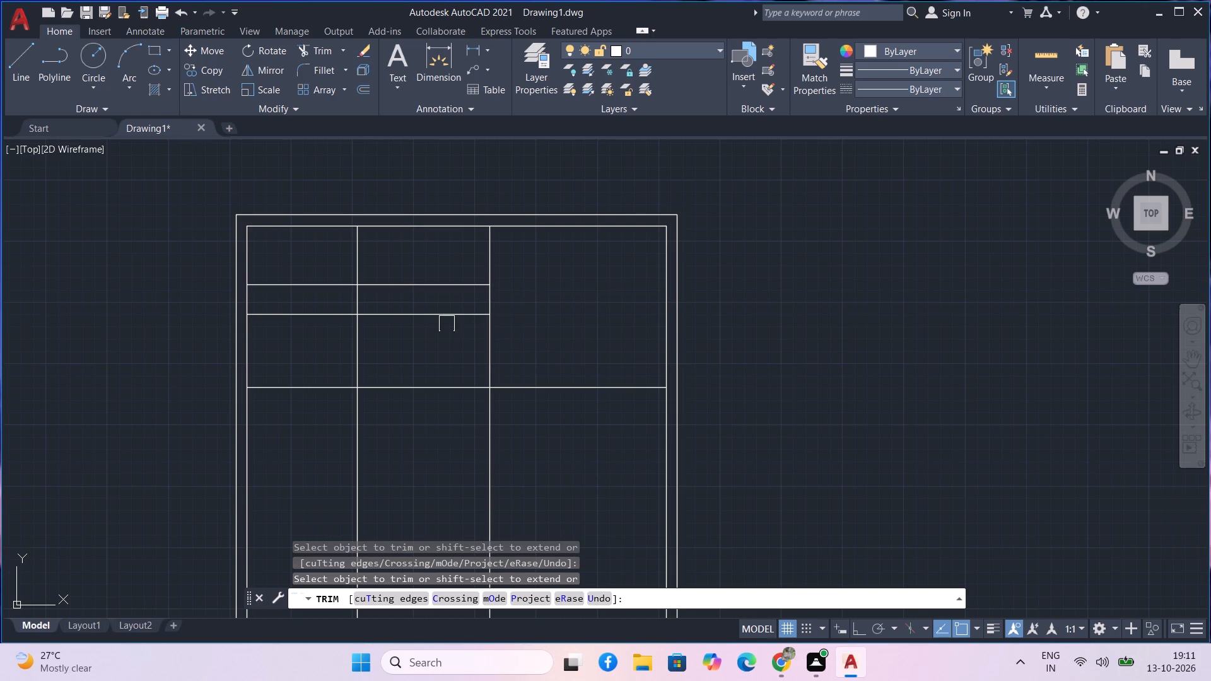
pyautogui.click(447, 286)
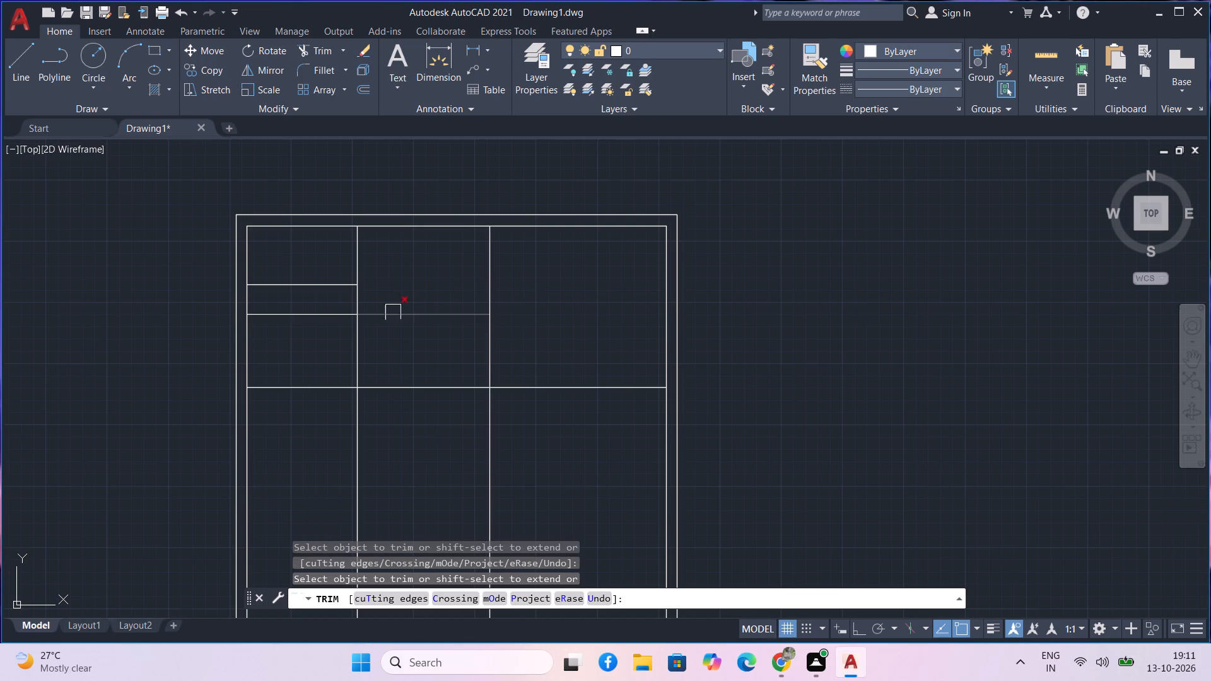
pyautogui.click(334, 315)
pyautogui.click(323, 384)
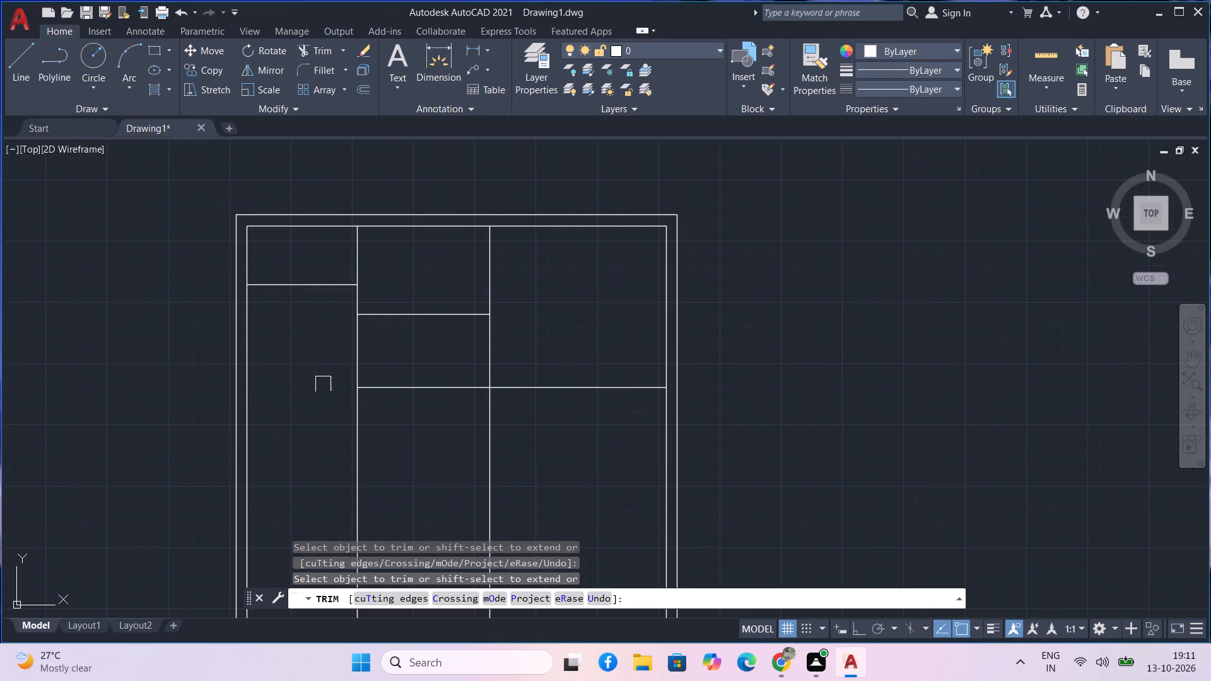
pyautogui.click(437, 388)
pyautogui.press('Escape')
# Offset the horizontal partition lines of the right, middle and left bays 4.5" downward to give them wall thickness.
pyautogui.write('o')
pyautogui.press('space')
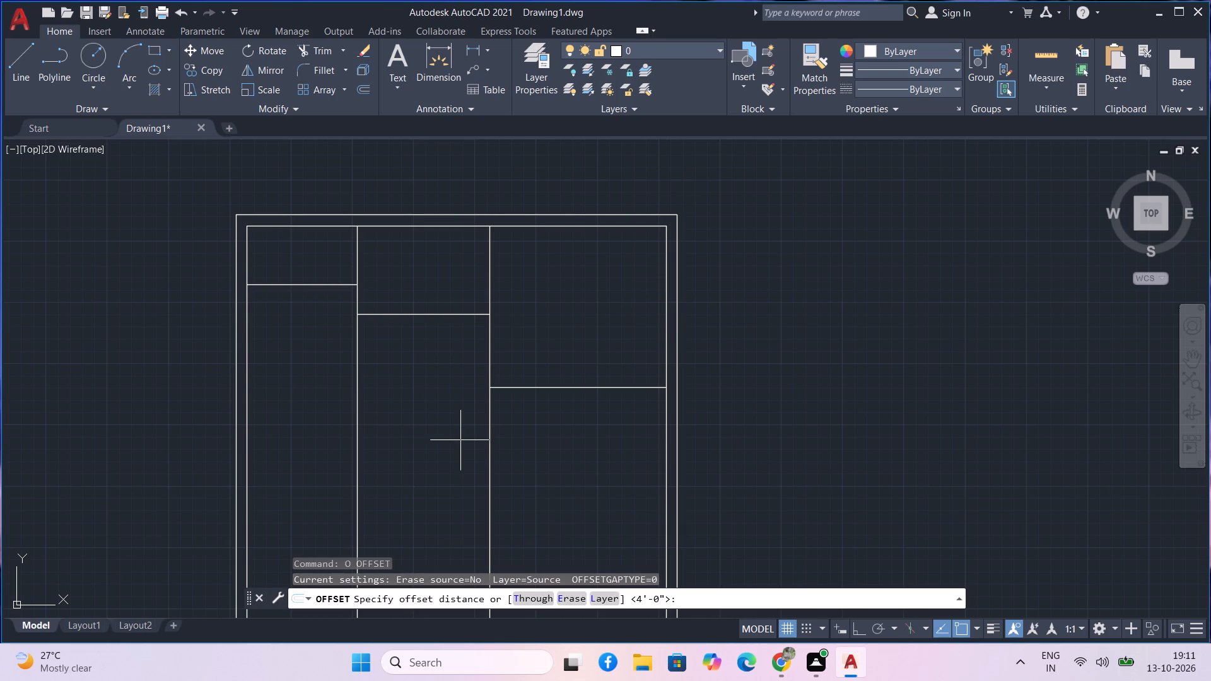
pyautogui.write('4.5')
pyautogui.press('Return')
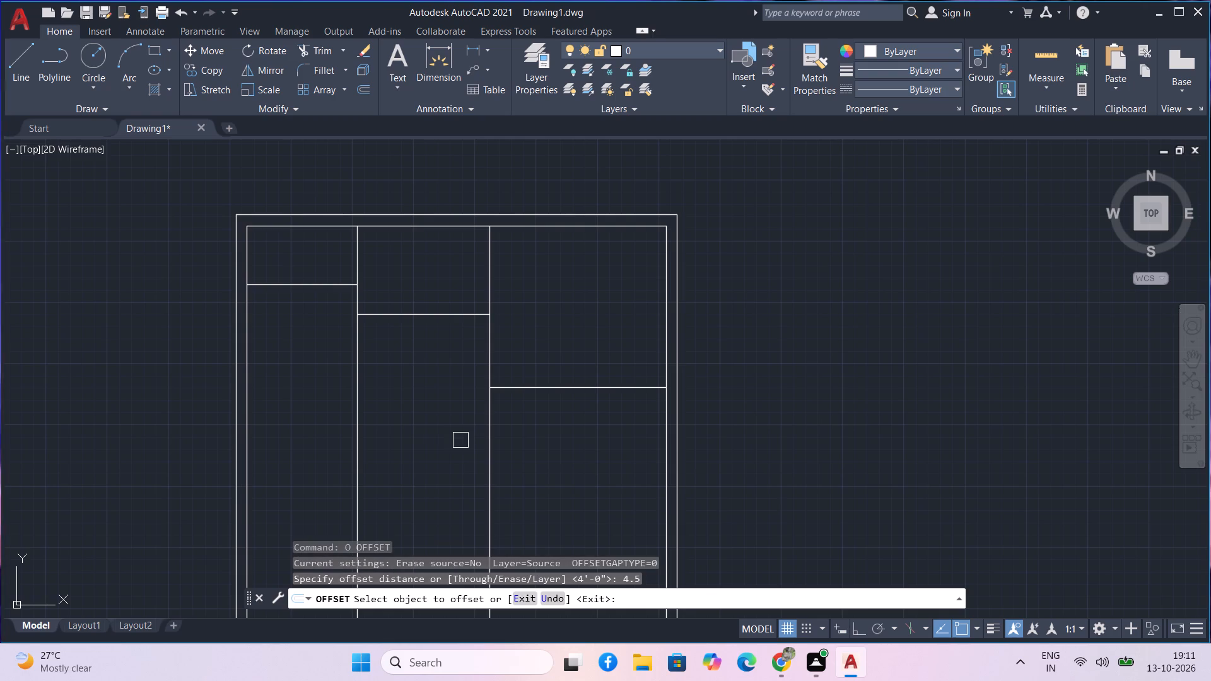
pyautogui.click(566, 390)
pyautogui.click(568, 399)
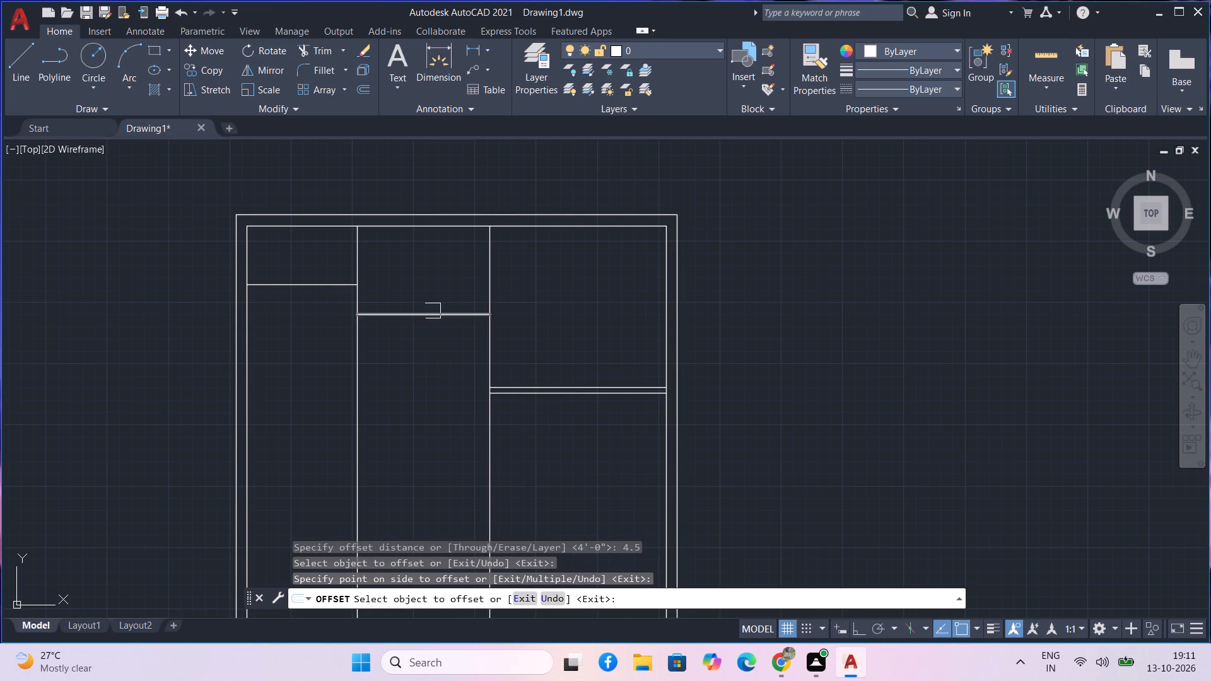
pyautogui.click(433, 311)
pyautogui.click(435, 332)
pyautogui.click(316, 284)
pyautogui.click(315, 346)
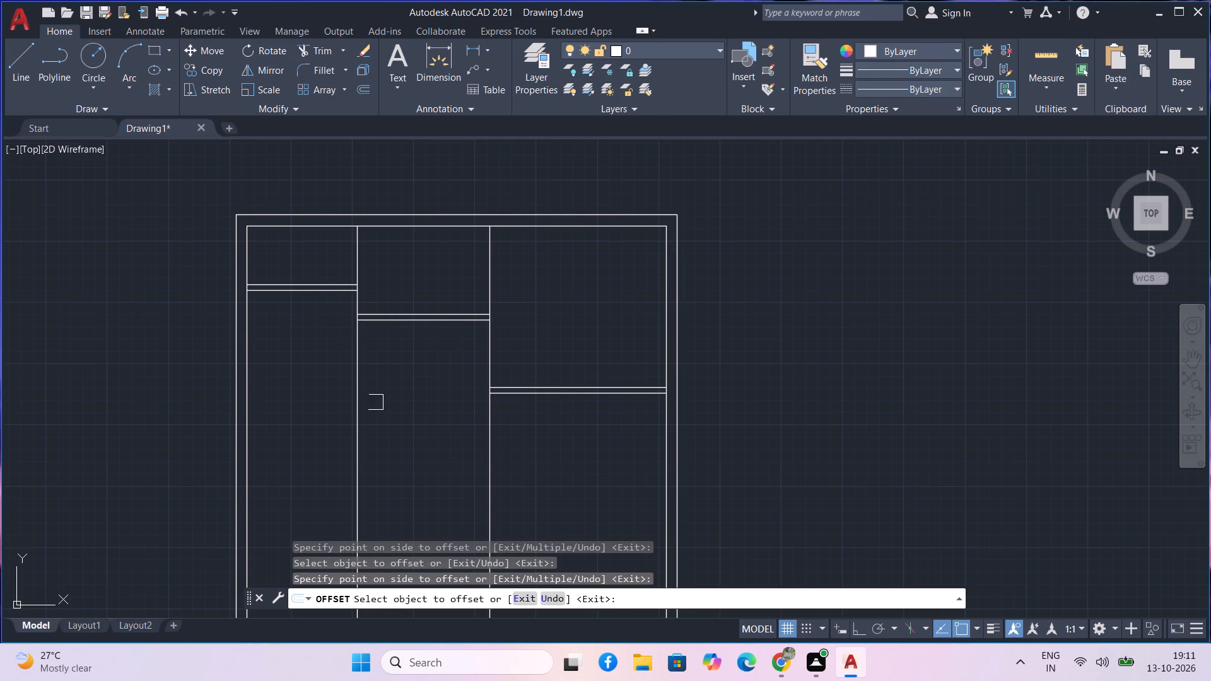
# Offset the left interior vertical line 4.5" to the right and the right interior vertical line 4.5" to the left.
pyautogui.click(359, 405)
pyautogui.click(371, 421)
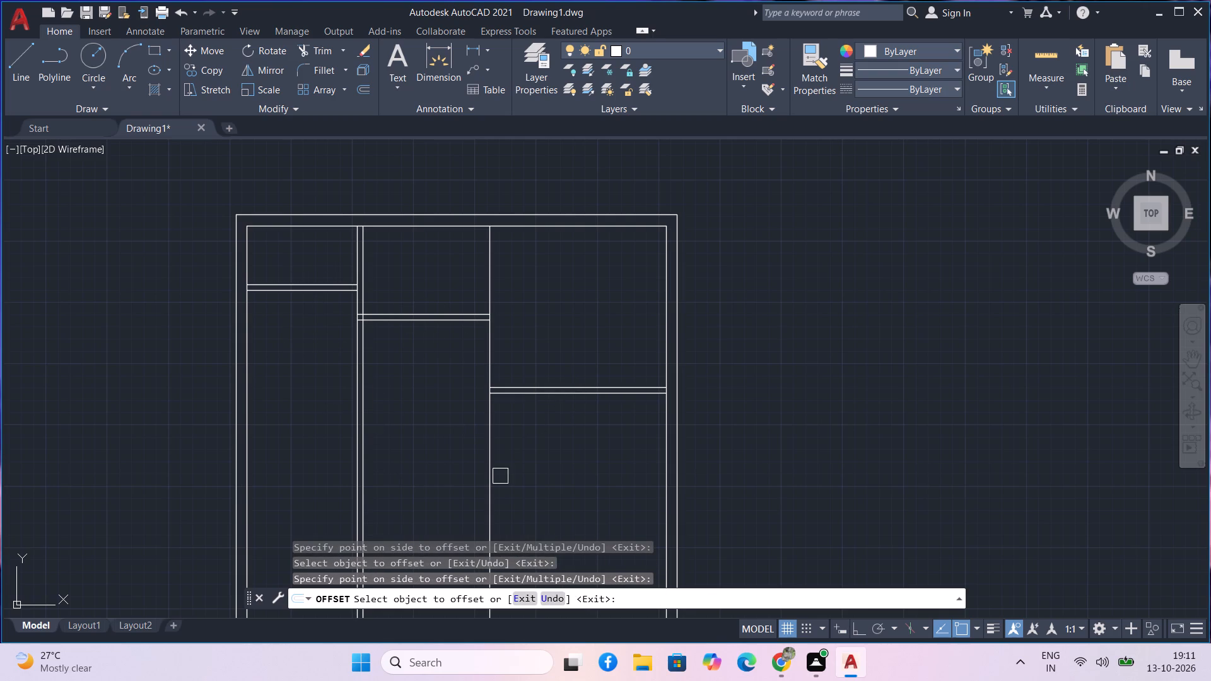
pyautogui.click(485, 473)
pyautogui.click(466, 470)
pyautogui.moveTo(409, 455); pyautogui.dragTo(409, 381, button='middle')
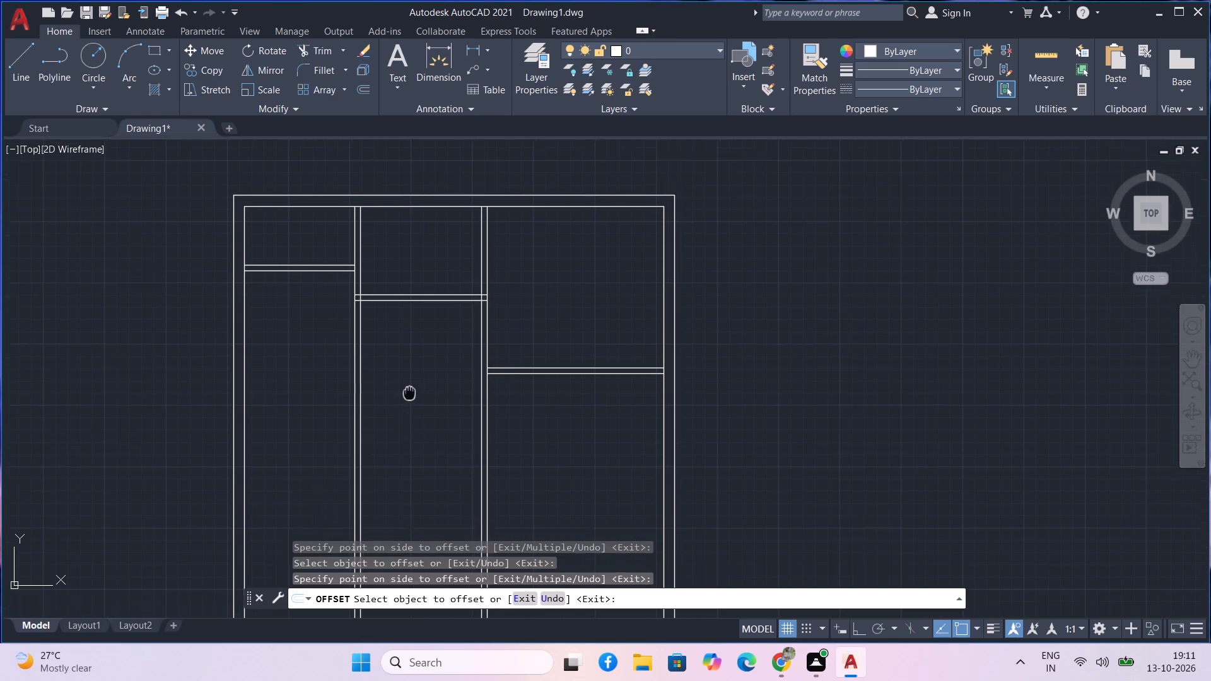
pyautogui.moveTo(409, 381); pyautogui.dragTo(408, 340, button='middle')
pyautogui.scroll(-1, 410, 359)
pyautogui.moveTo(411, 370); pyautogui.dragTo(419, 393, button='middle')
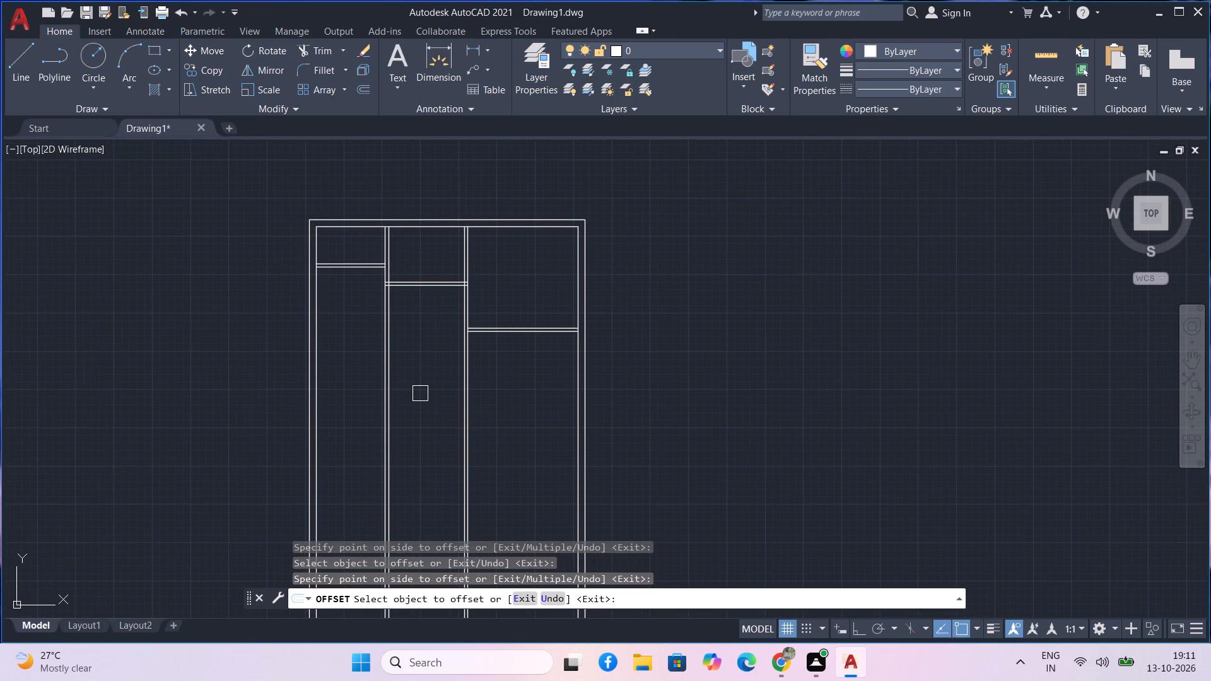
pyautogui.moveTo(420, 393); pyautogui.dragTo(456, 439, button='middle')
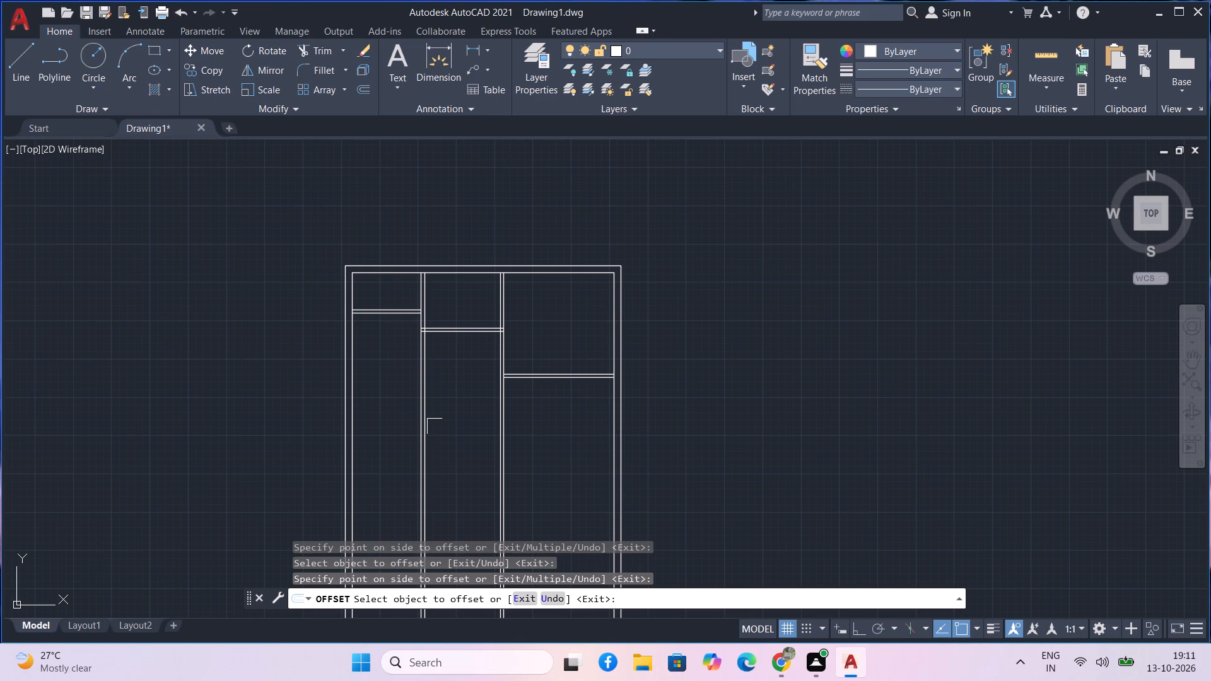
pyautogui.press('Escape')
# Move the left bay's pair of horizontal partition lines down so they align with the middle bay's partition lines.
pyautogui.write('m')
pyautogui.press('space')
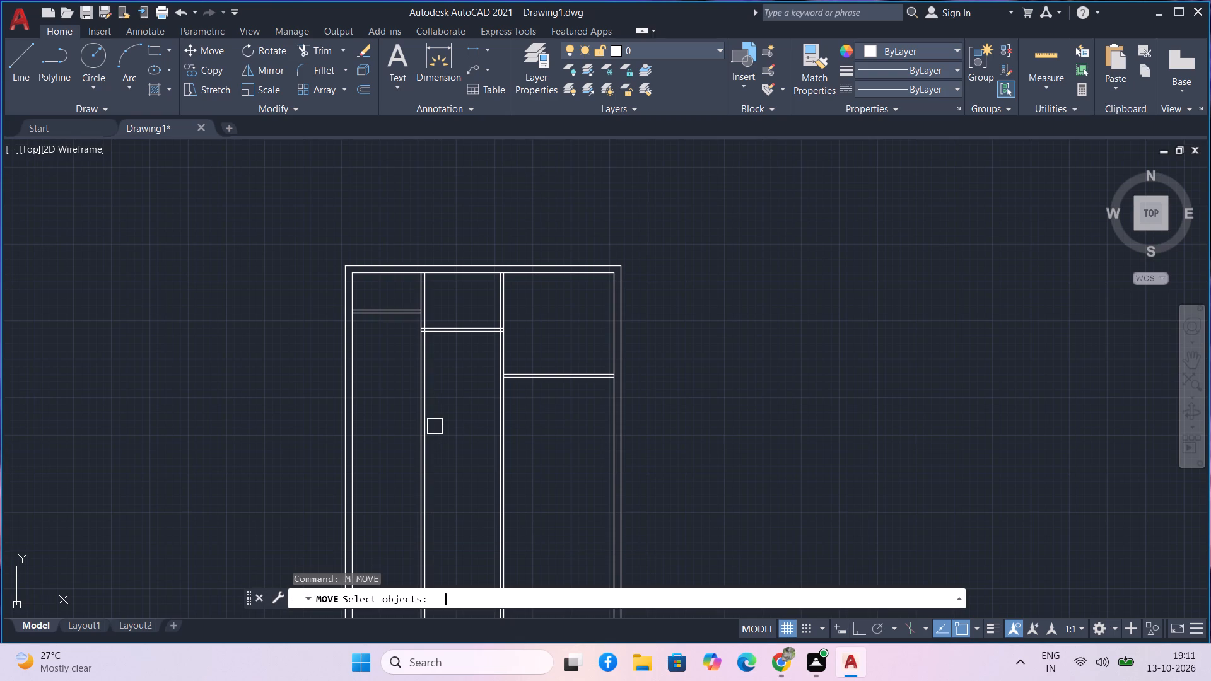
pyautogui.scroll(4, 389, 305)
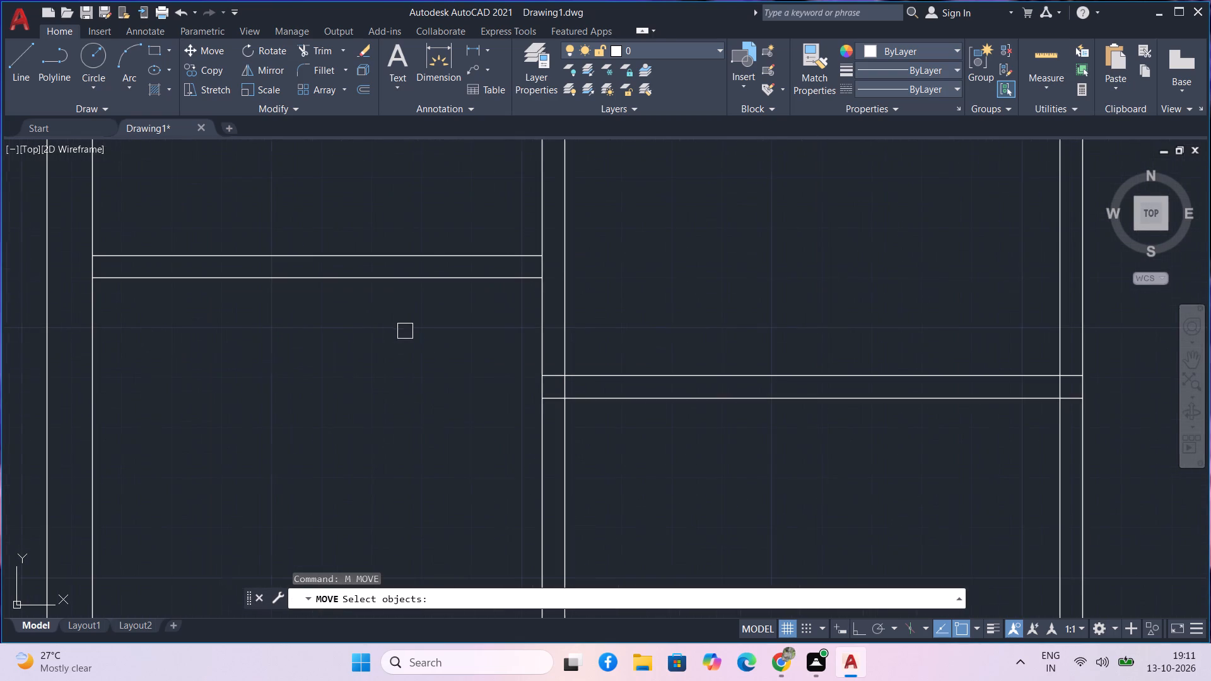
pyautogui.moveTo(448, 346); pyautogui.dragTo(435, 303)
pyautogui.click(352, 197)
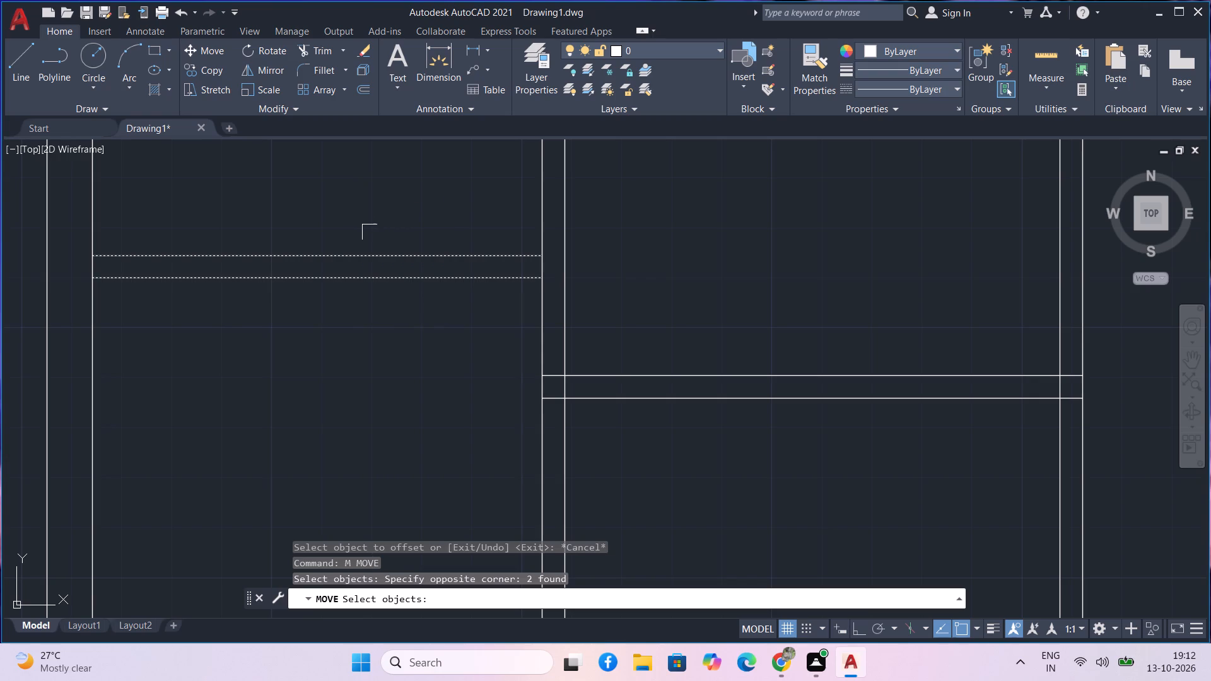
pyautogui.press('space')
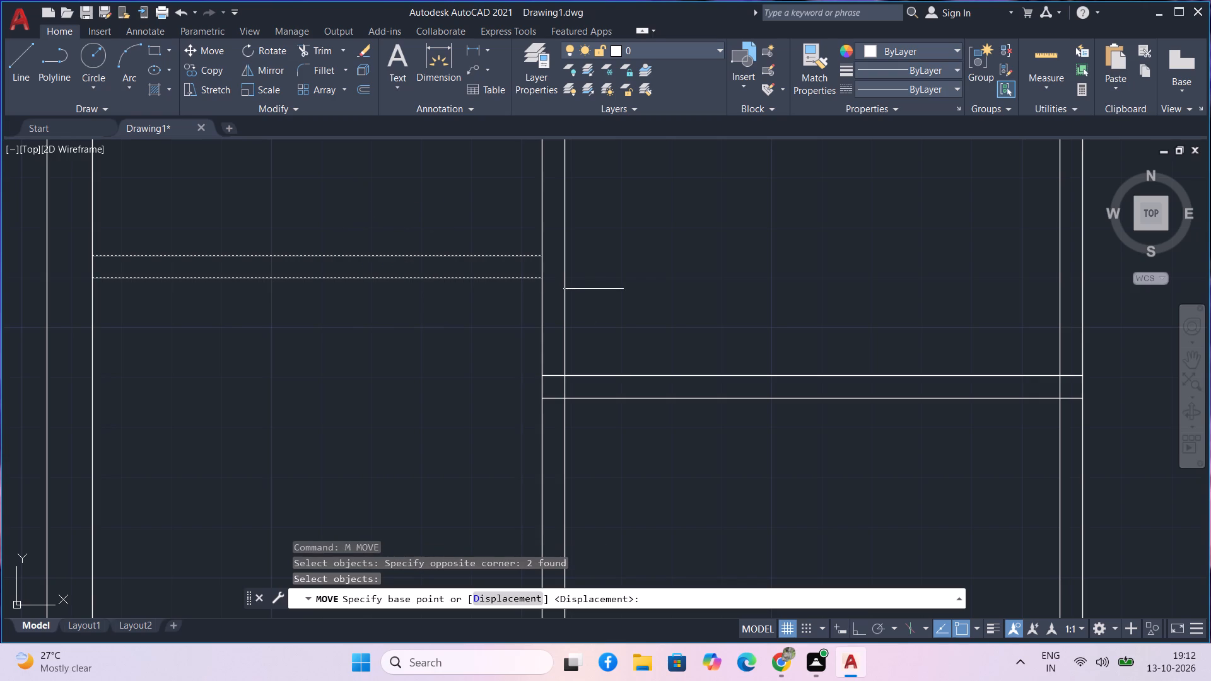
pyautogui.scroll(1, 542, 282)
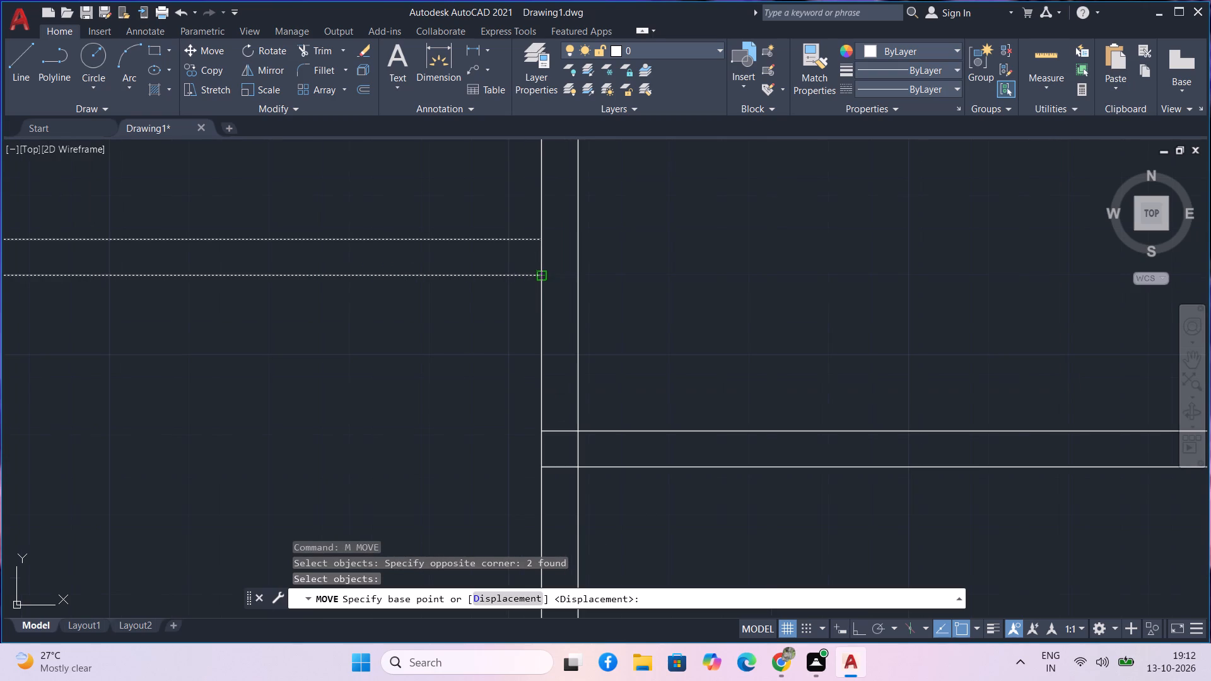
pyautogui.click(542, 282)
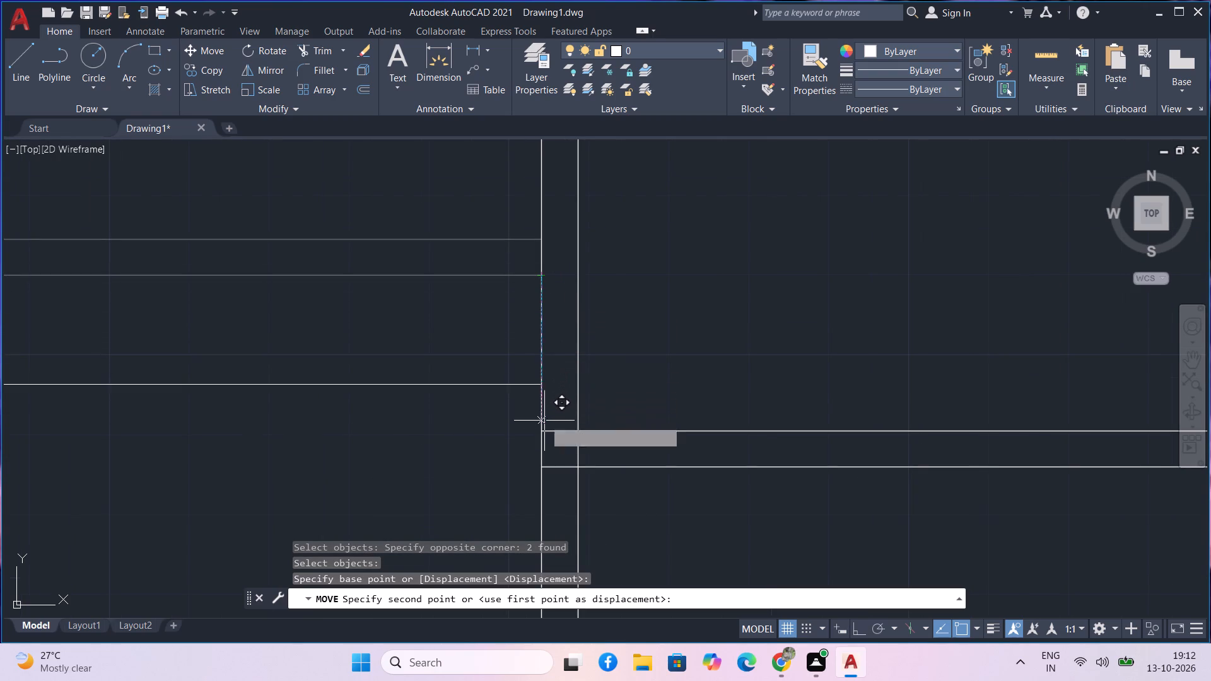
pyautogui.scroll(-1, 546, 434)
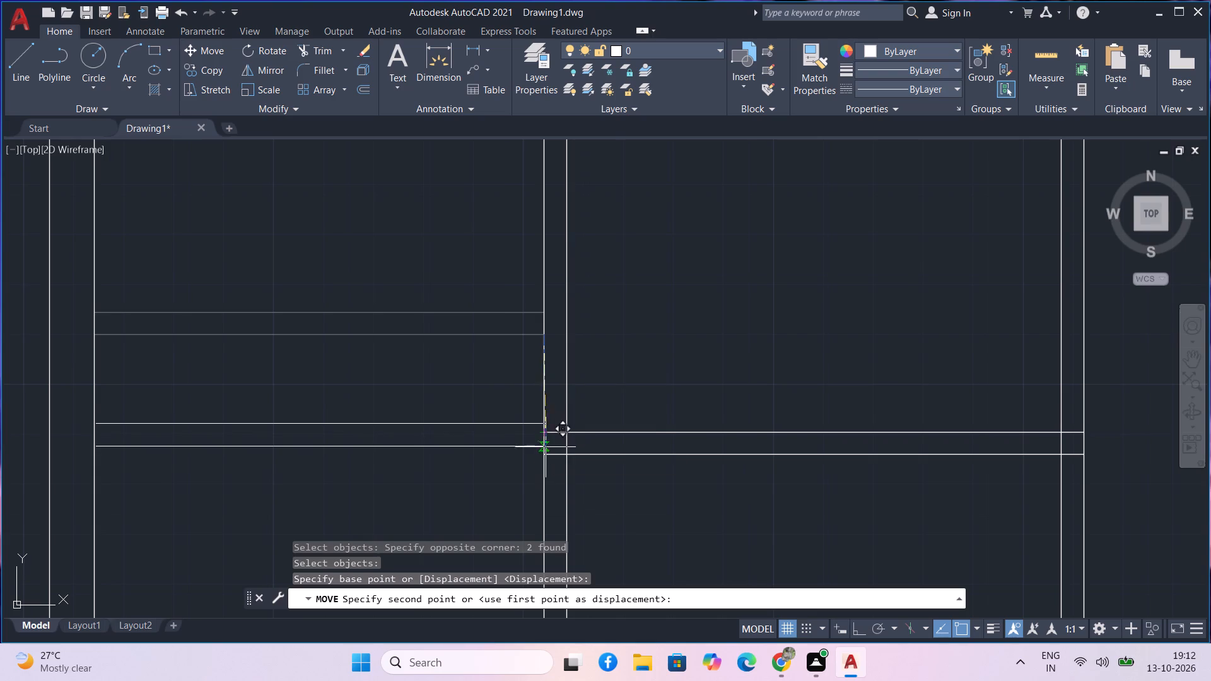
pyautogui.moveTo(543, 453); pyautogui.dragTo(528, 396, button='middle')
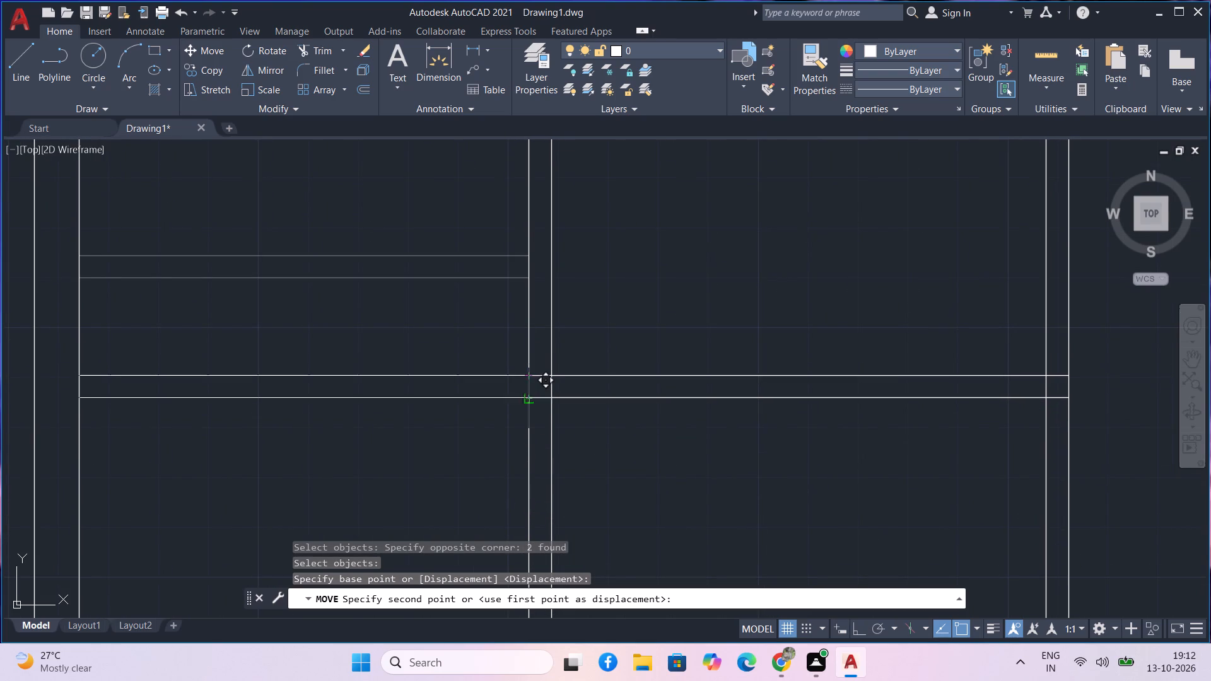
pyautogui.click(529, 399)
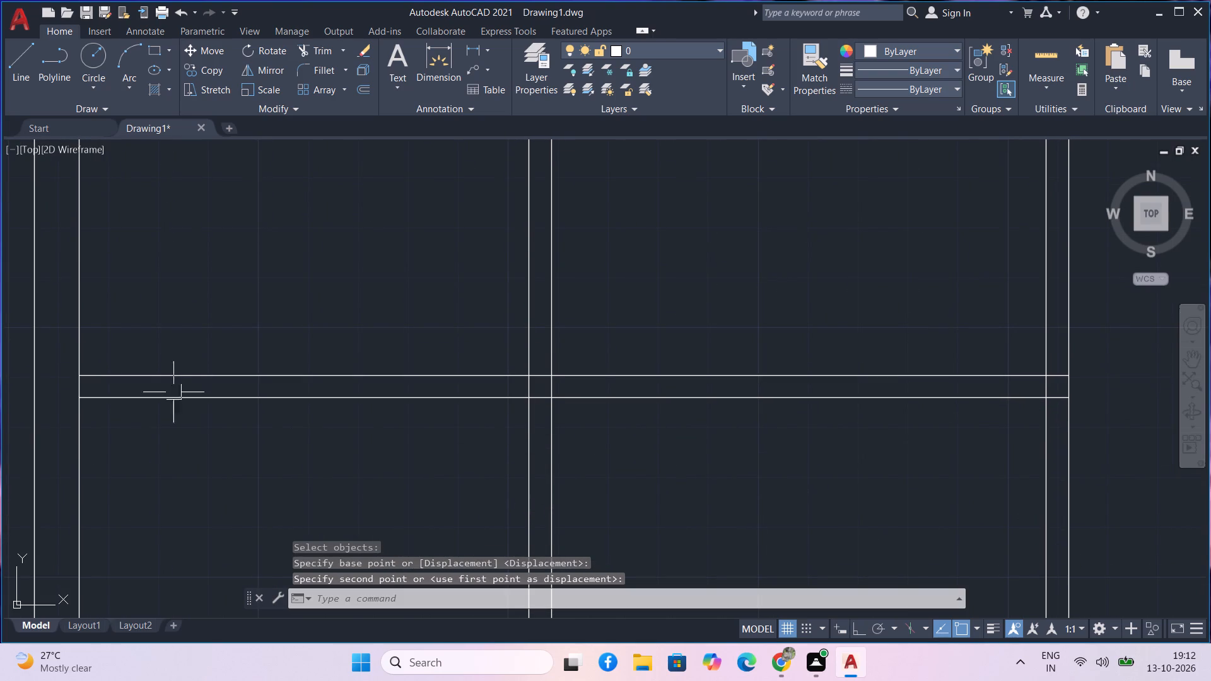
pyautogui.press('Escape')
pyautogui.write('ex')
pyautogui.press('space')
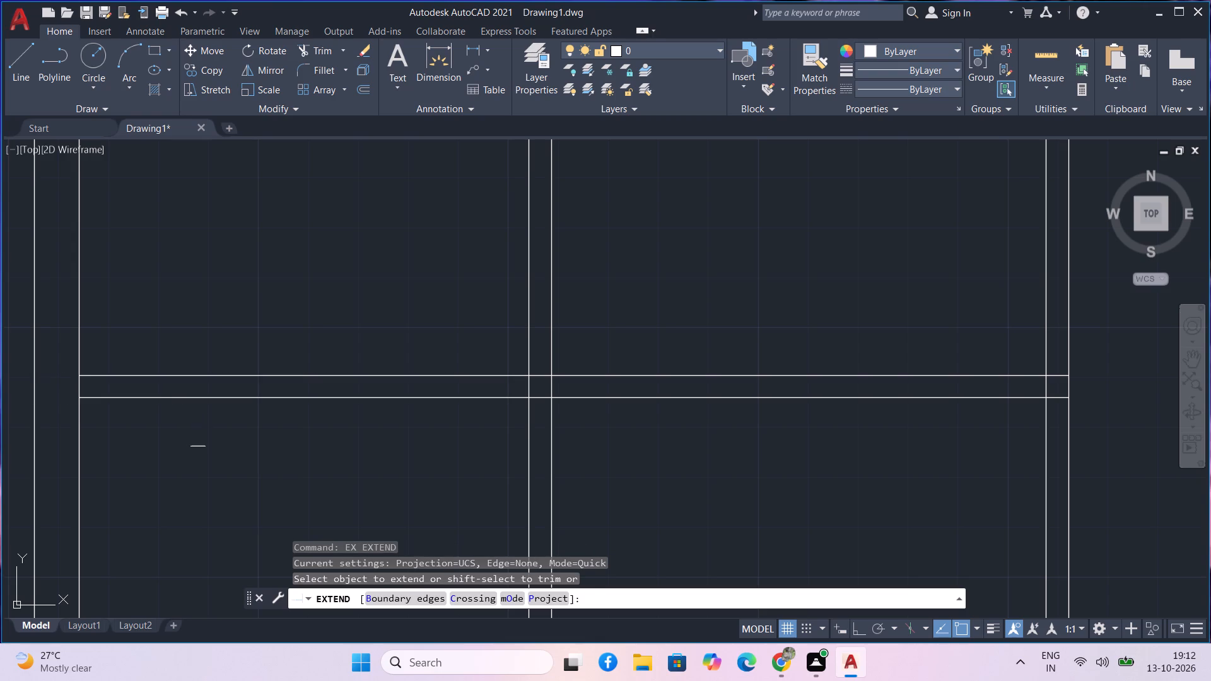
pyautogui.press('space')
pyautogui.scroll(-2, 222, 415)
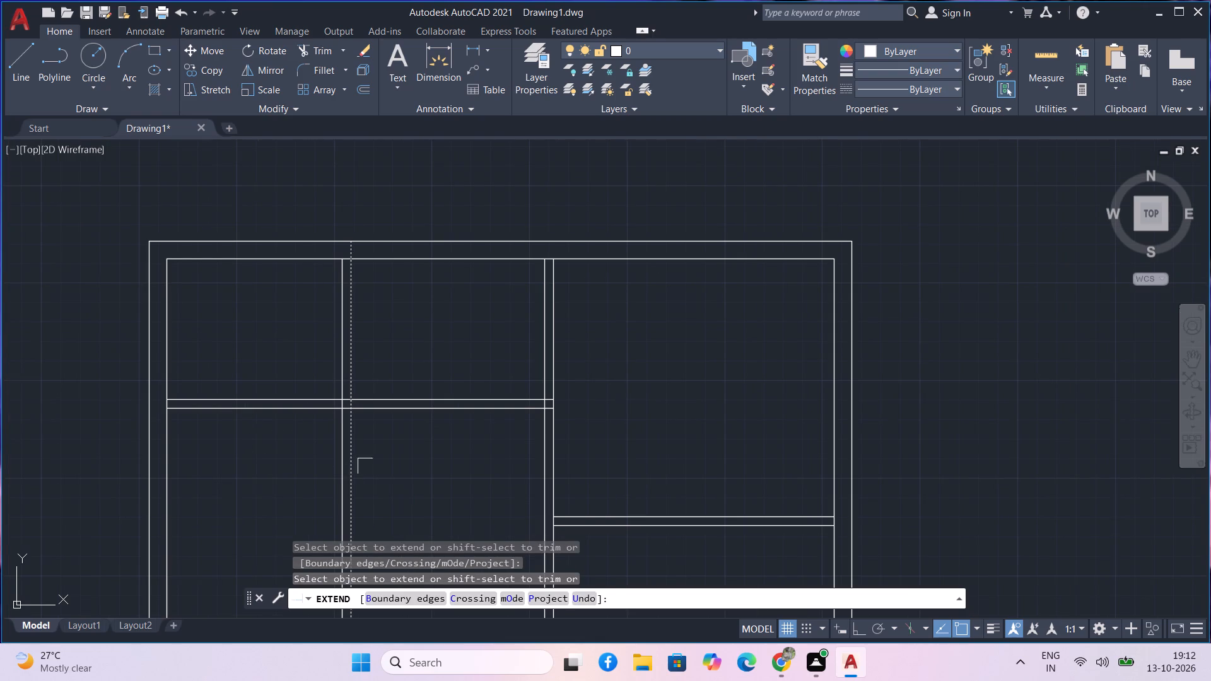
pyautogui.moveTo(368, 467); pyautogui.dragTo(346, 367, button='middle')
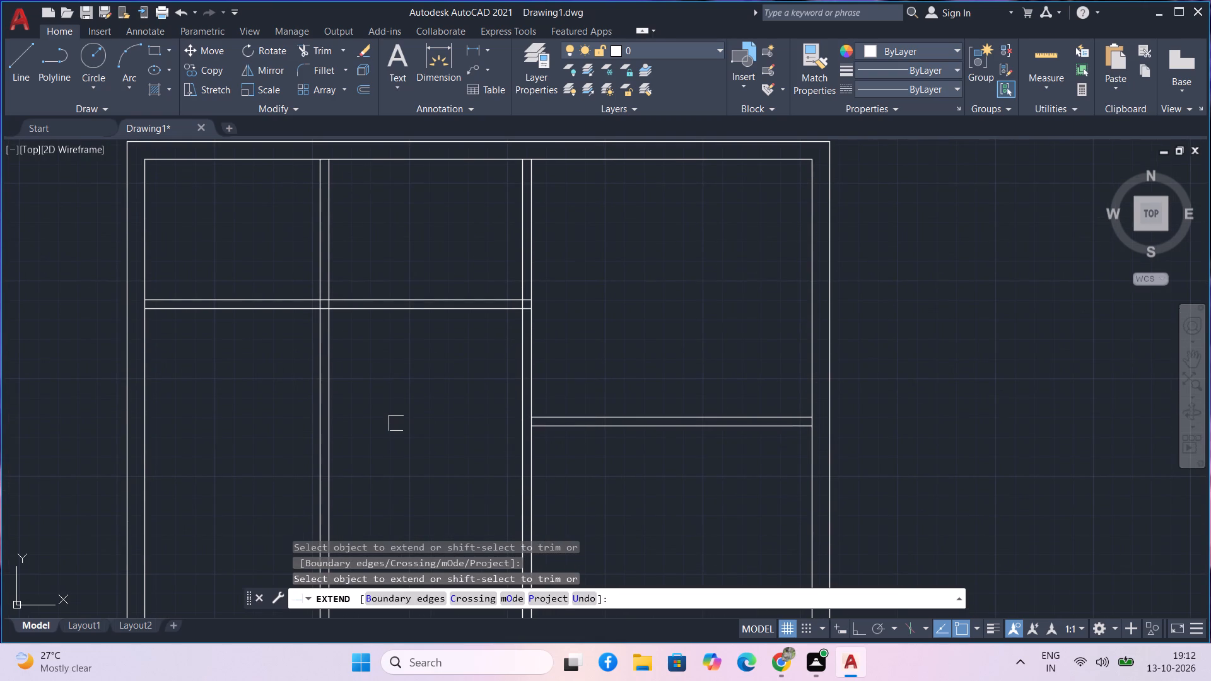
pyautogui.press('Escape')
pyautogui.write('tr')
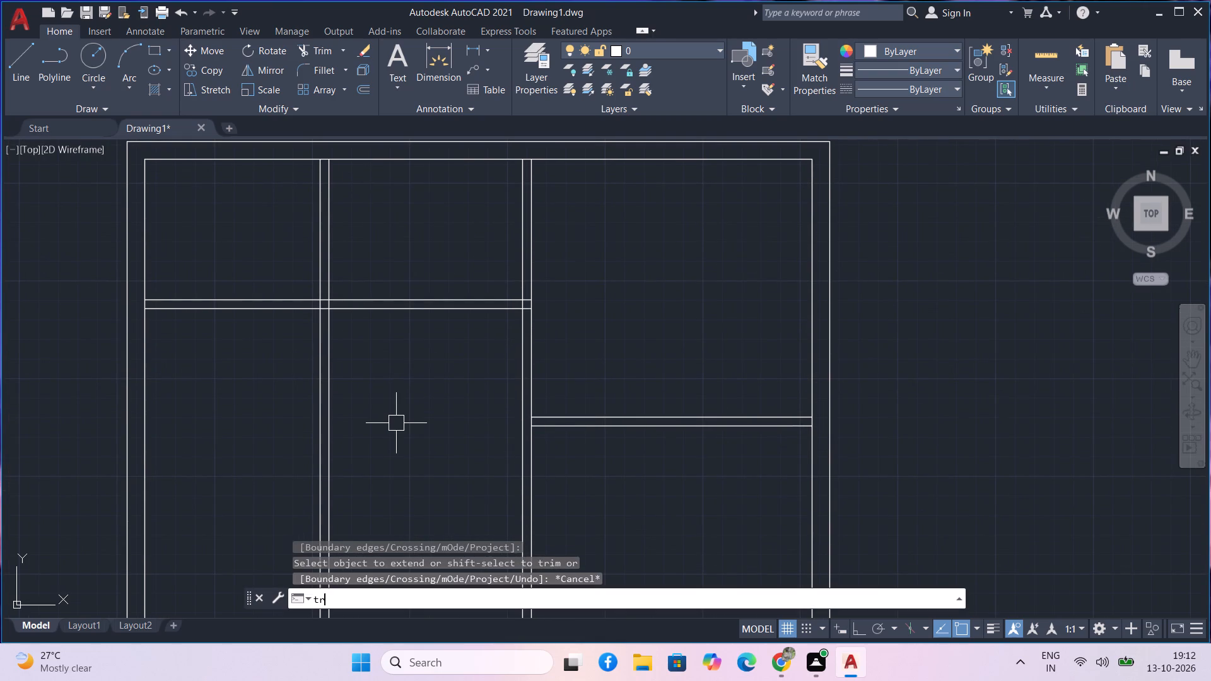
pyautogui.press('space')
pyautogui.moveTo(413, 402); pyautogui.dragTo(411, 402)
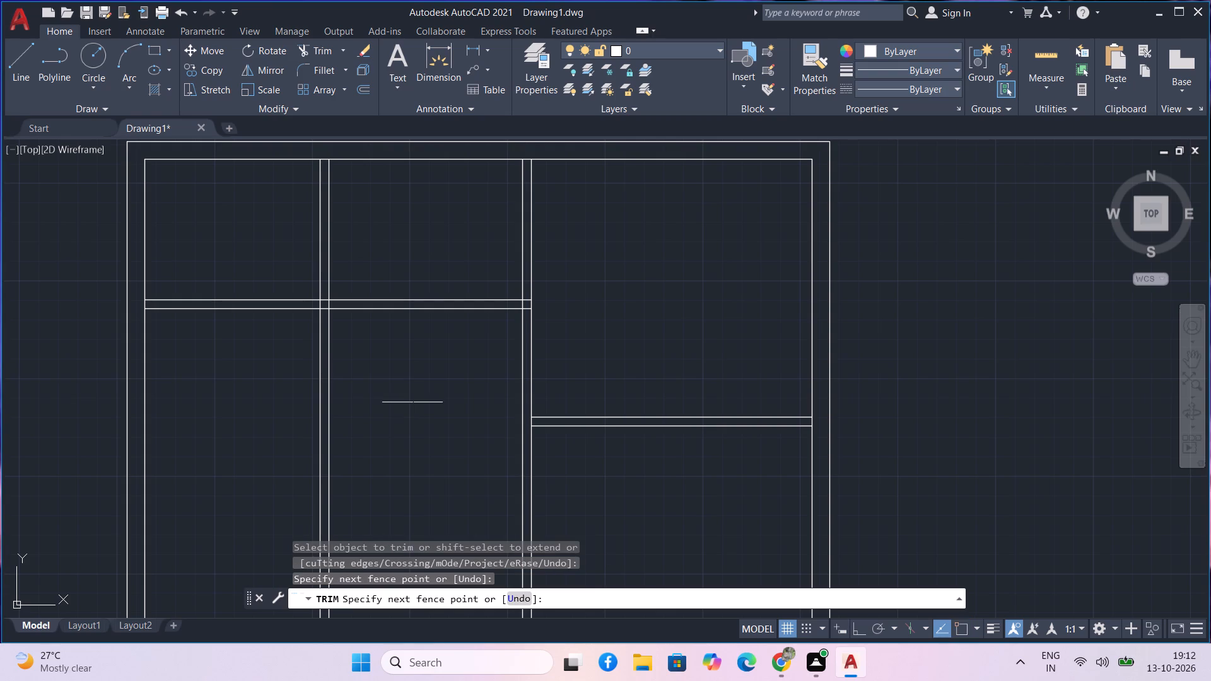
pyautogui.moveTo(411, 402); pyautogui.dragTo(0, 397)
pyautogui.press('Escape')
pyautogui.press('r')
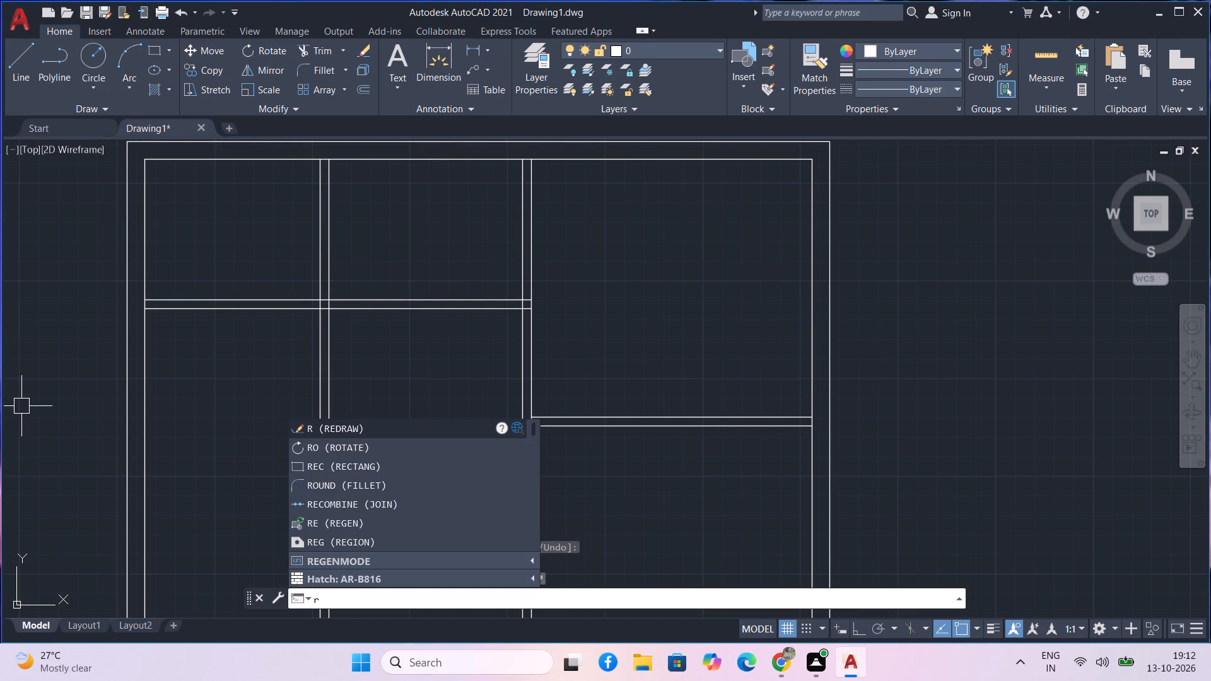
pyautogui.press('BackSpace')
# Trim away both pairs of vertical partition lines where they run below the horizontal partition walls.
pyautogui.write('tr')
pyautogui.press('space')
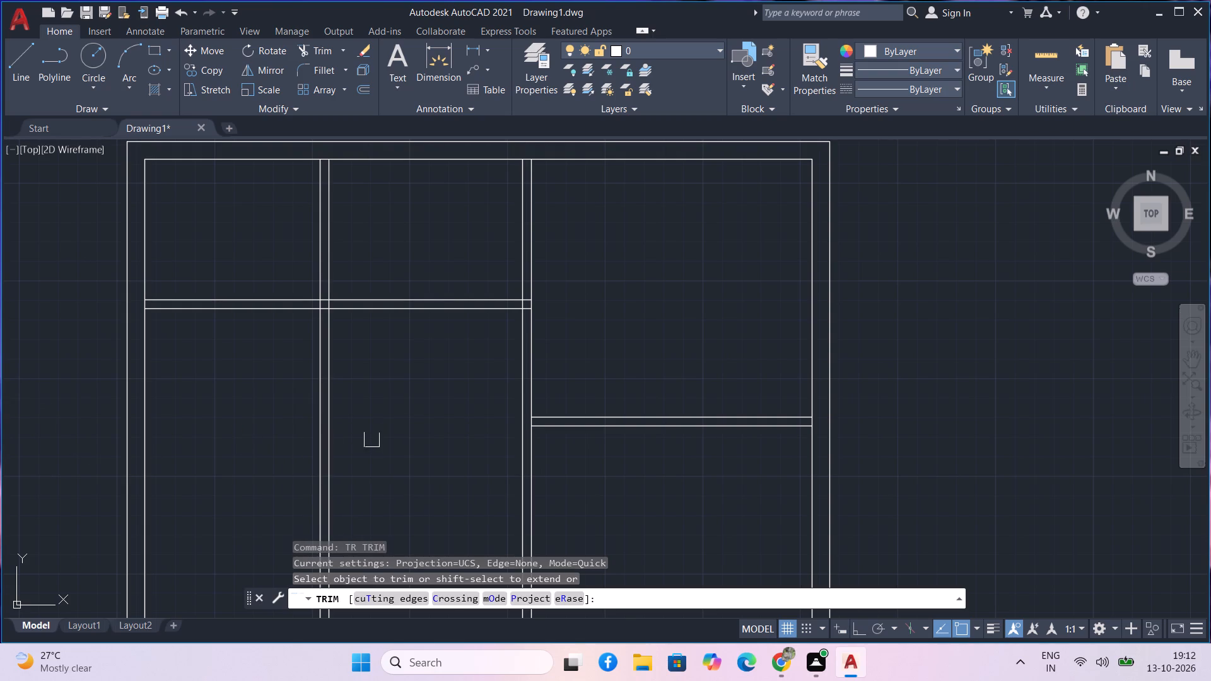
pyautogui.moveTo(371, 439); pyautogui.dragTo(271, 436)
pyautogui.moveTo(381, 457); pyautogui.dragTo(230, 207, button='middle')
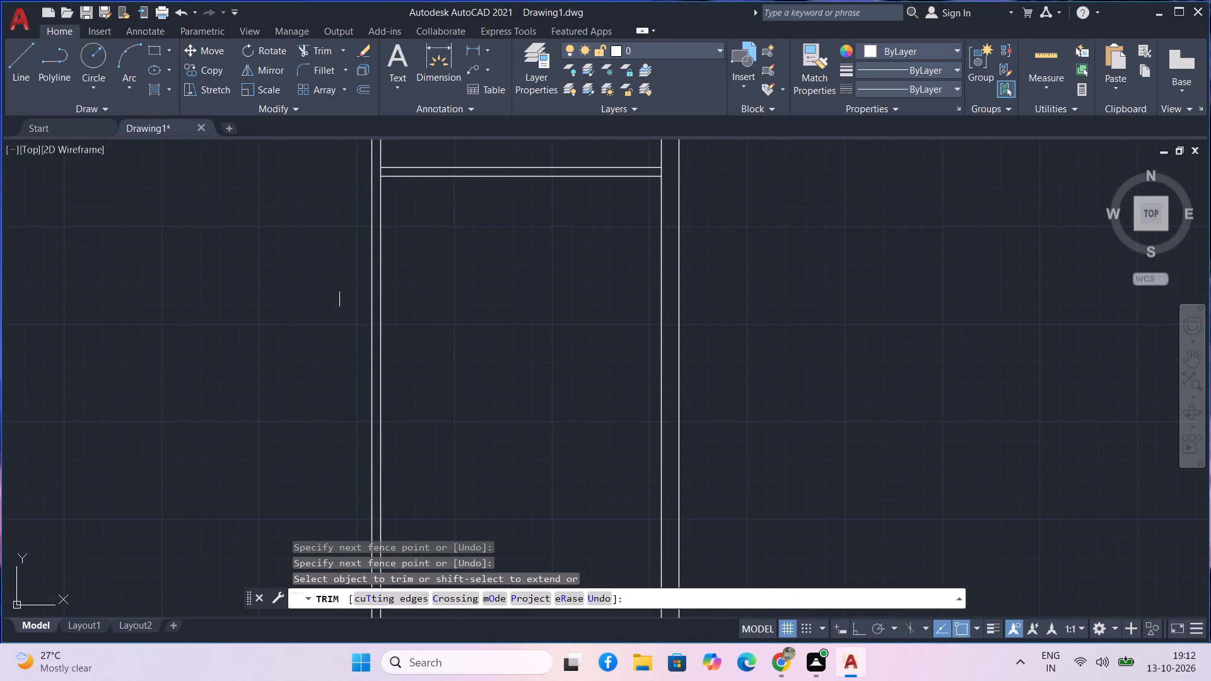
pyautogui.moveTo(400, 309); pyautogui.dragTo(319, 315)
pyautogui.scroll(-1, 313, 315)
pyautogui.moveTo(313, 315); pyautogui.dragTo(353, 414, button='middle')
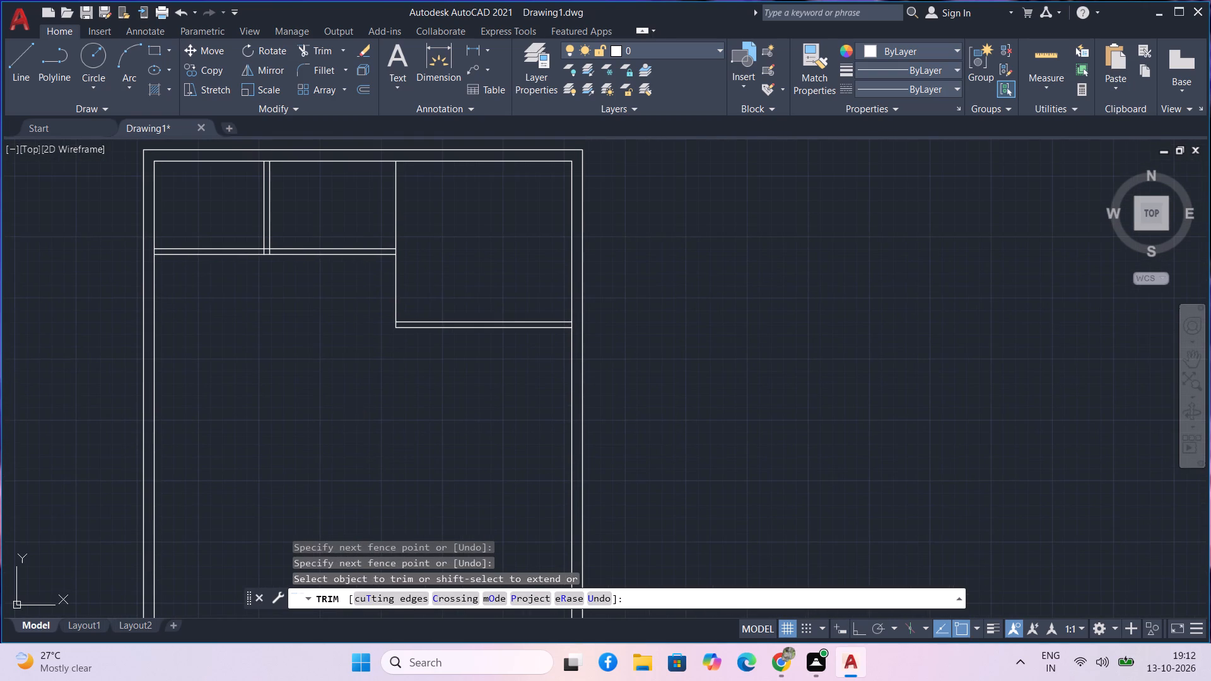
pyautogui.press('Escape')
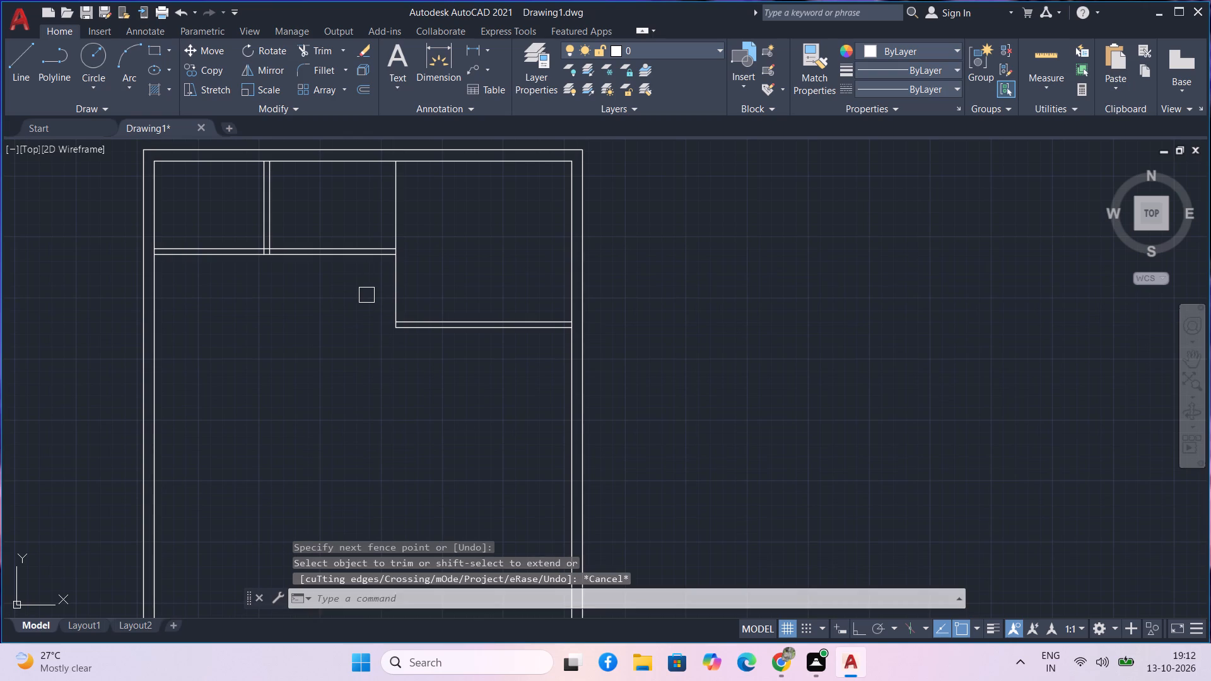
# Offset the remaining vertical line beside the right room 4.5" to the left to form the partition's second face.
pyautogui.write('o')
pyautogui.press('space')
pyautogui.write('4.5')
pyautogui.press('Return')
pyautogui.doubleClick(394, 280)
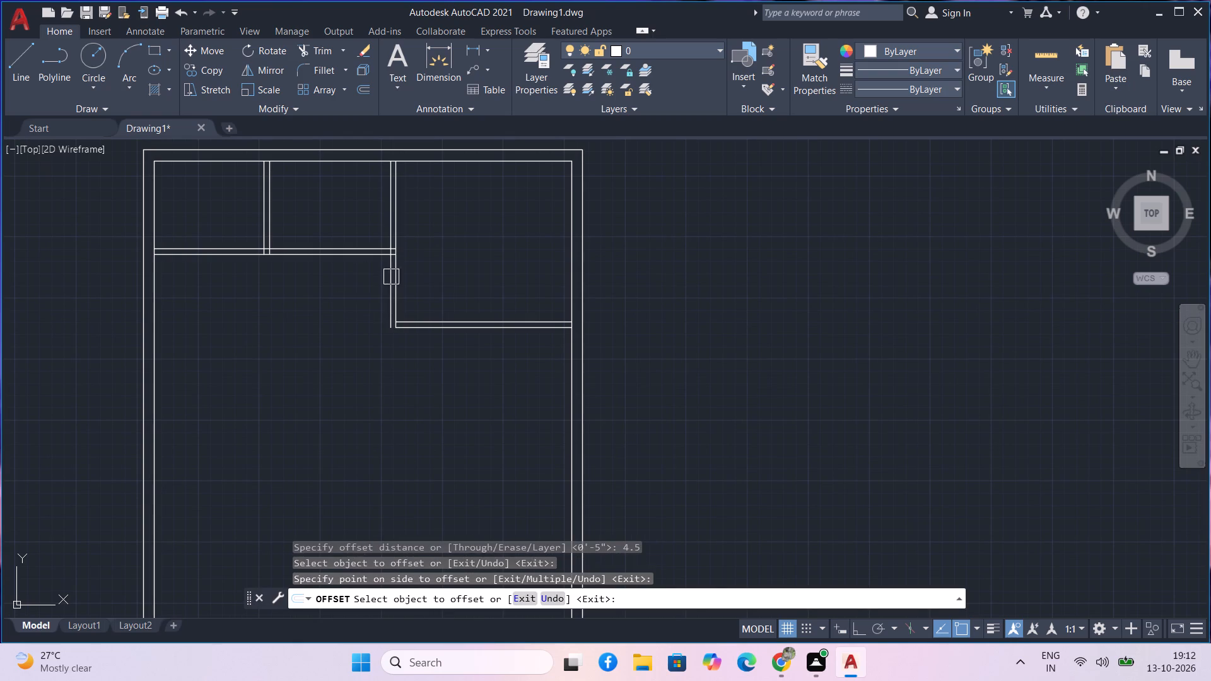
pyautogui.press('Escape')
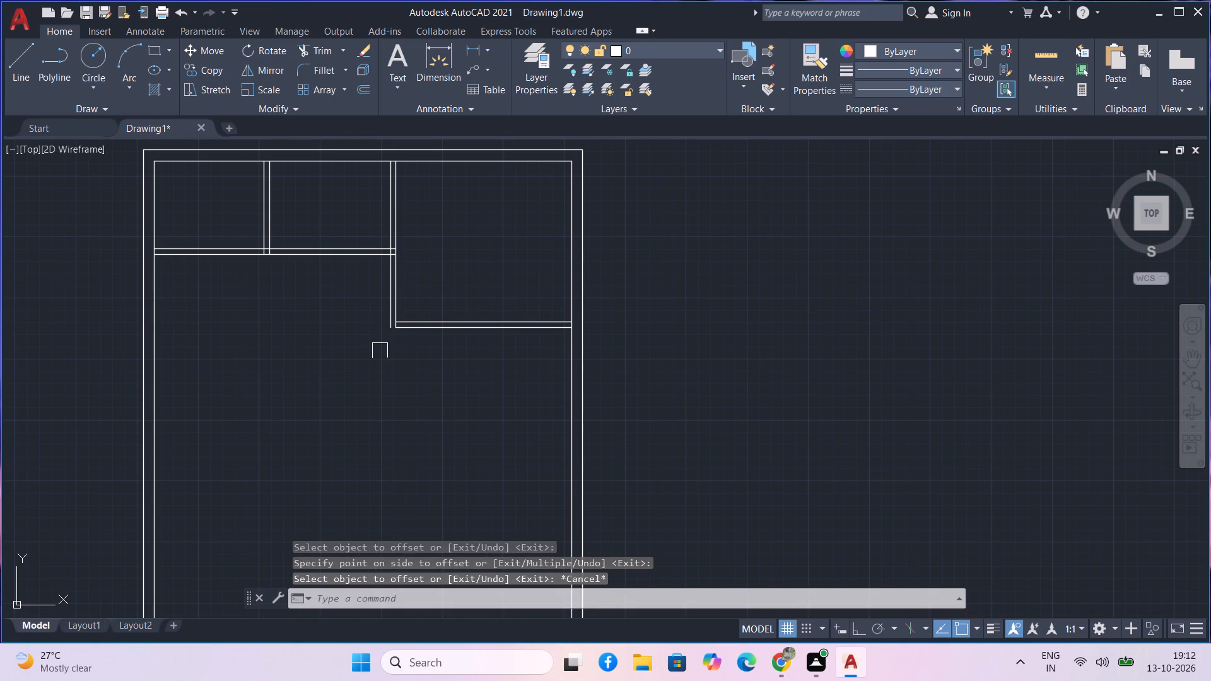
# Fillet the new vertical partition line with the right room's lowest horizontal partition line to close the outer corner.
pyautogui.write('f')
pyautogui.press('space')
pyautogui.scroll(4, 382, 322)
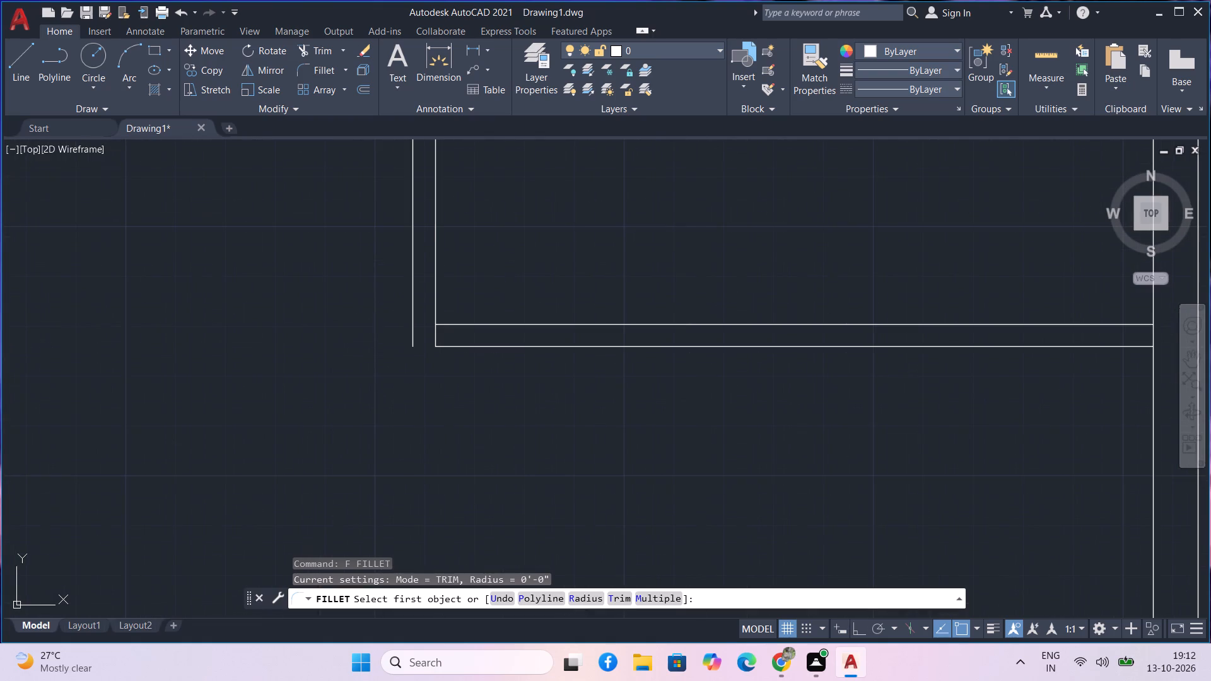
pyautogui.click(409, 337)
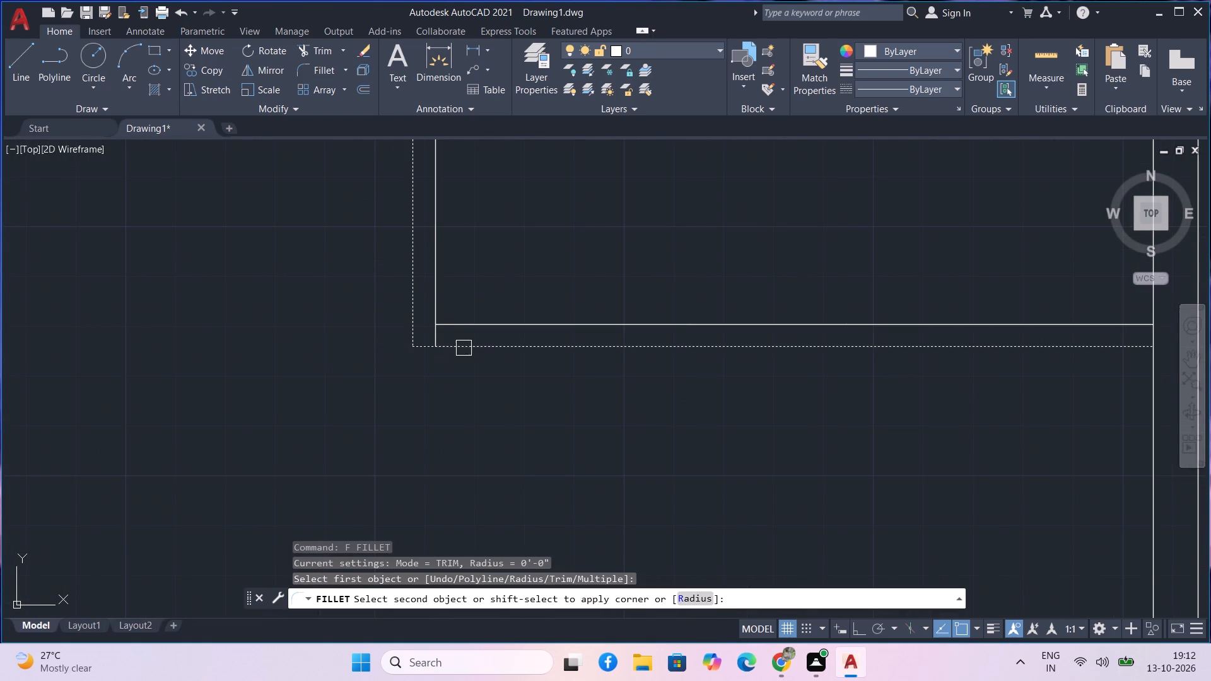
pyautogui.click(464, 348)
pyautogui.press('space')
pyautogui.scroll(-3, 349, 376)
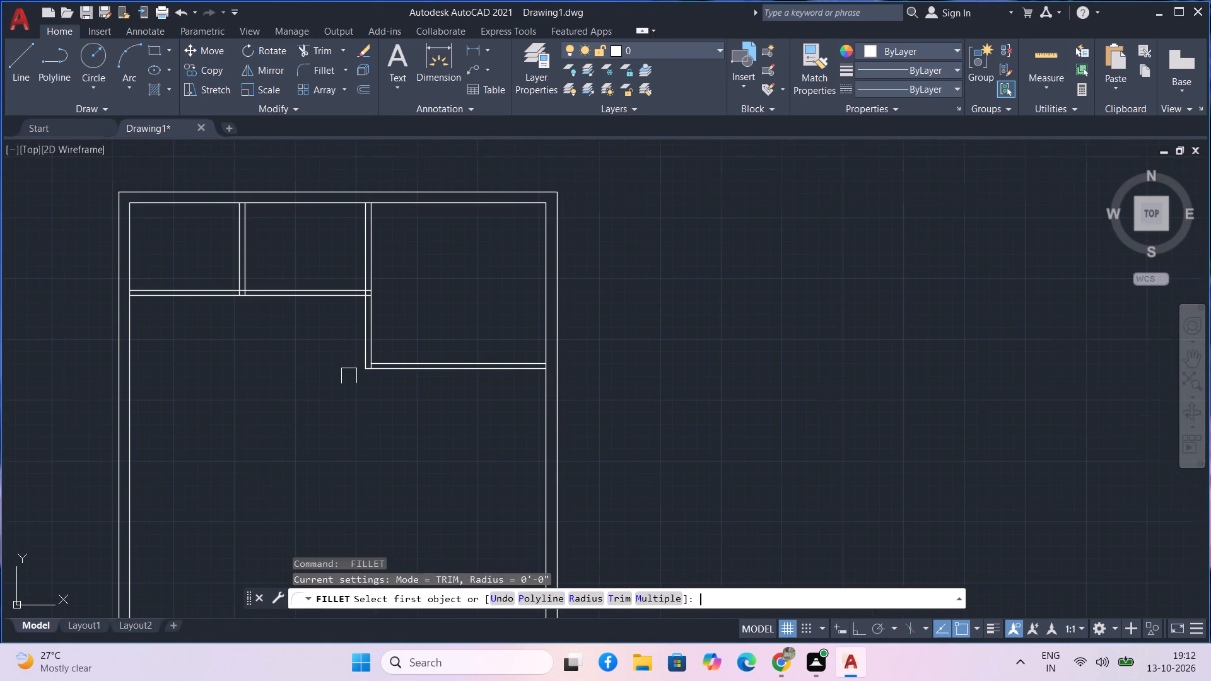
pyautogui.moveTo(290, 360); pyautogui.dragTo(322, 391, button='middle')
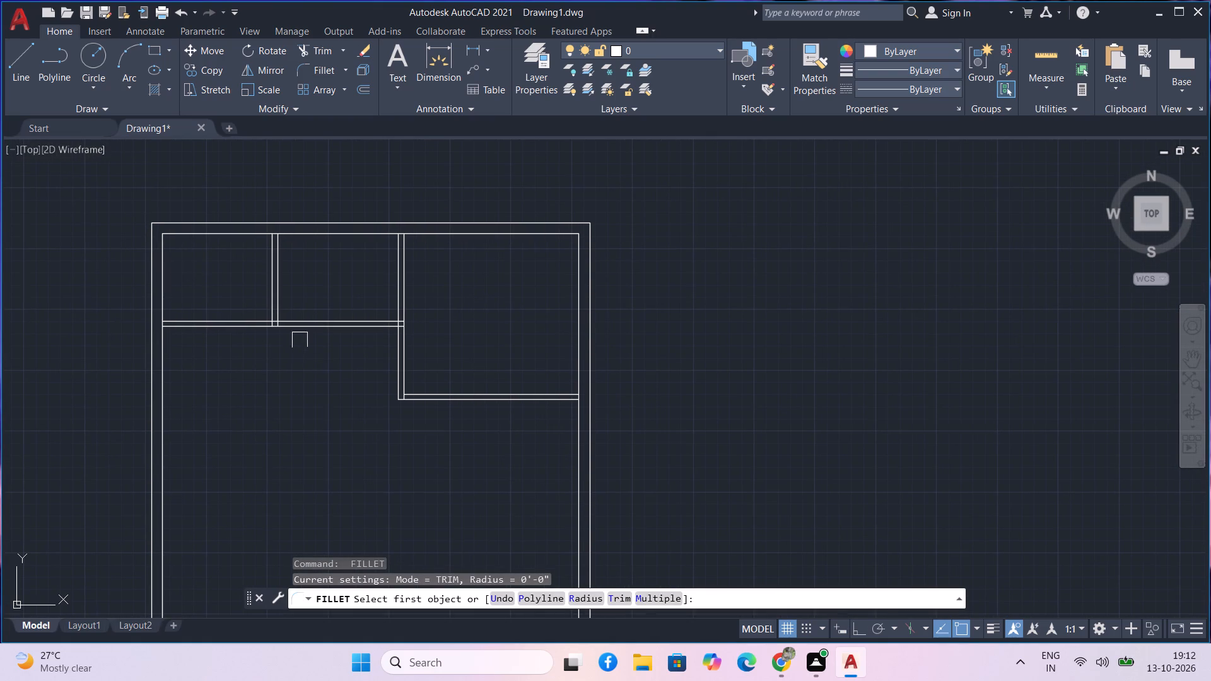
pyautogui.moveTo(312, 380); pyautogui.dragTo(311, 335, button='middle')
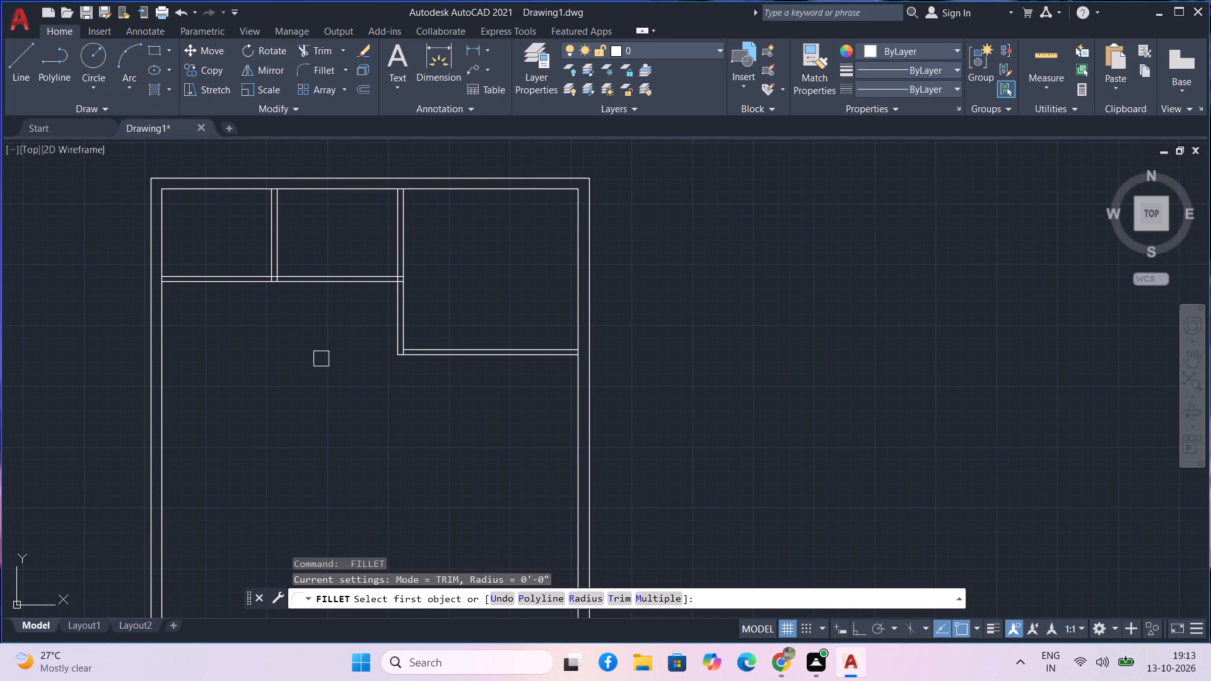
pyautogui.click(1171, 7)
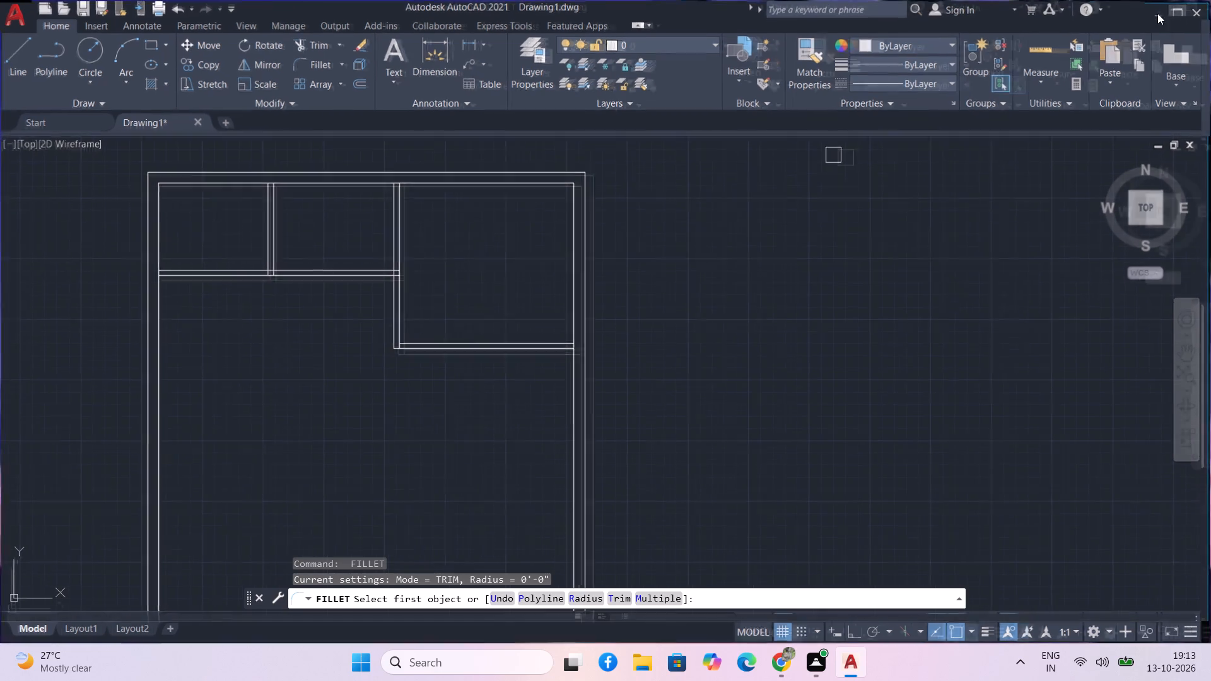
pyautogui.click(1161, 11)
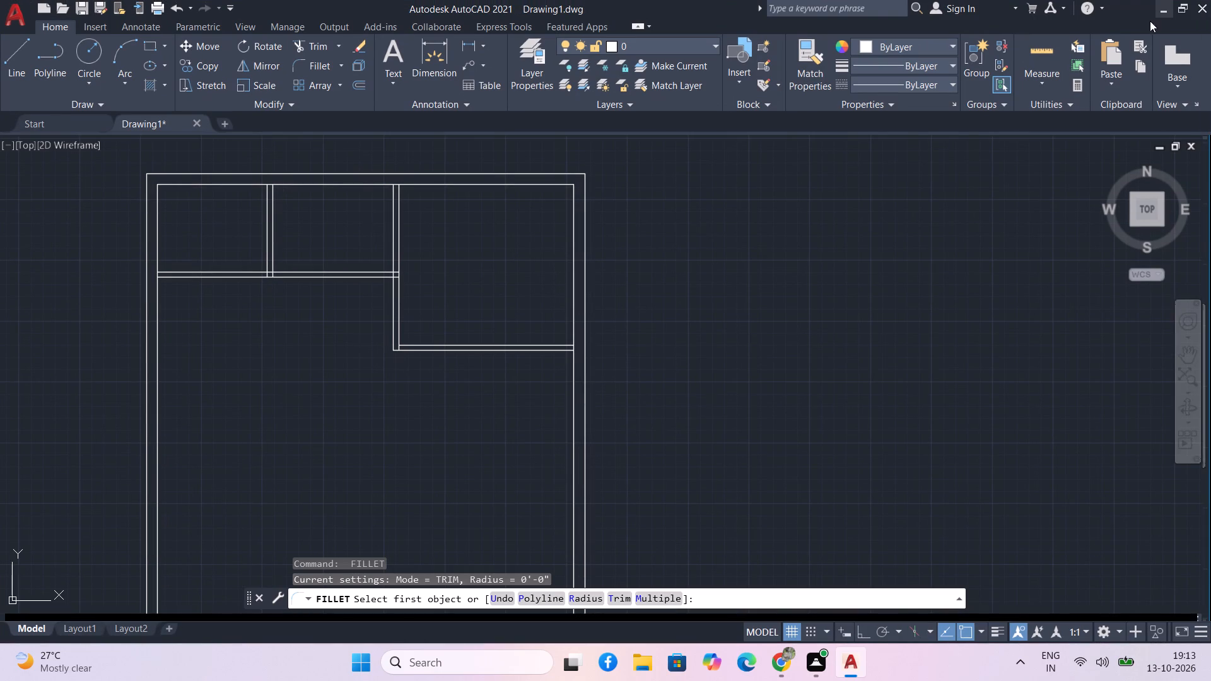
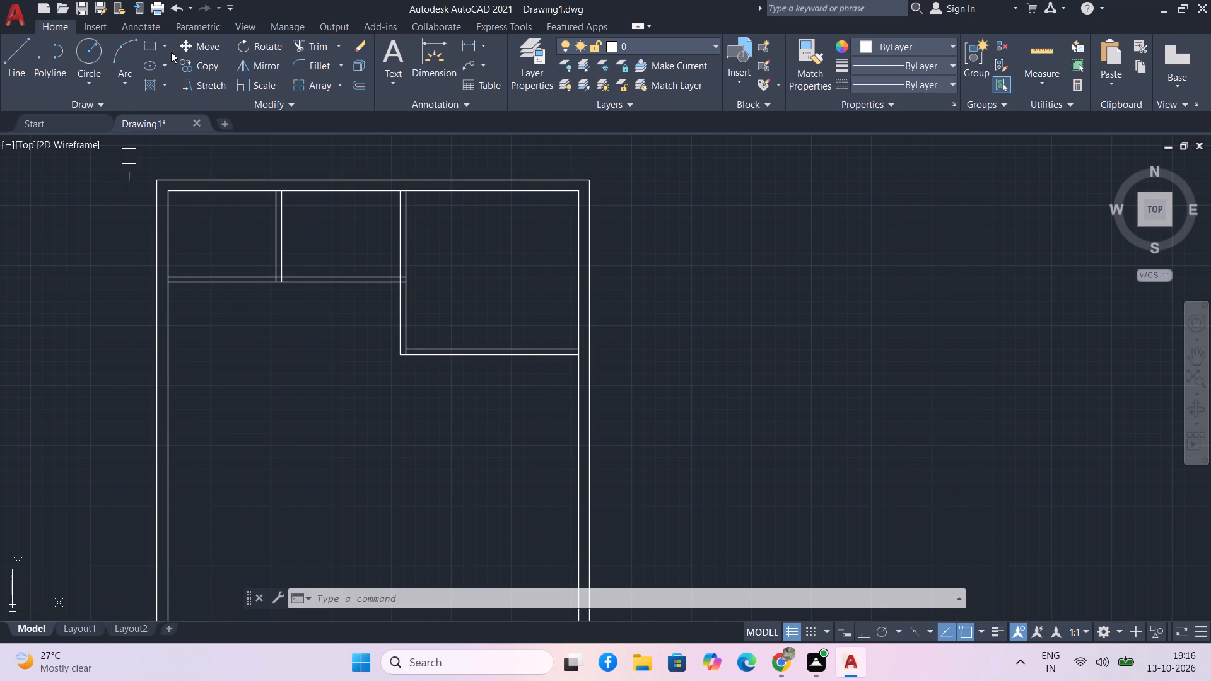
# Bring up the Select File dialog for opening an existing drawing.
pyautogui.rightClick(0, 0)
pyautogui.click(61, 0)
pyautogui.scroll(-1, 61, 0)
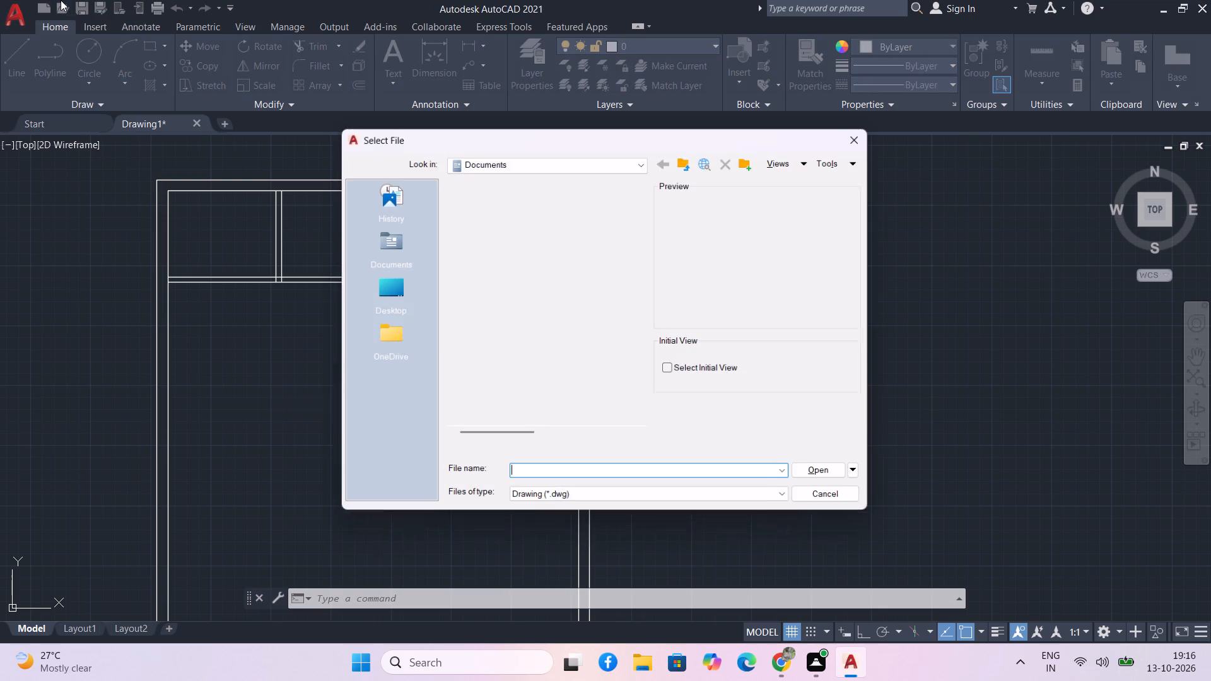
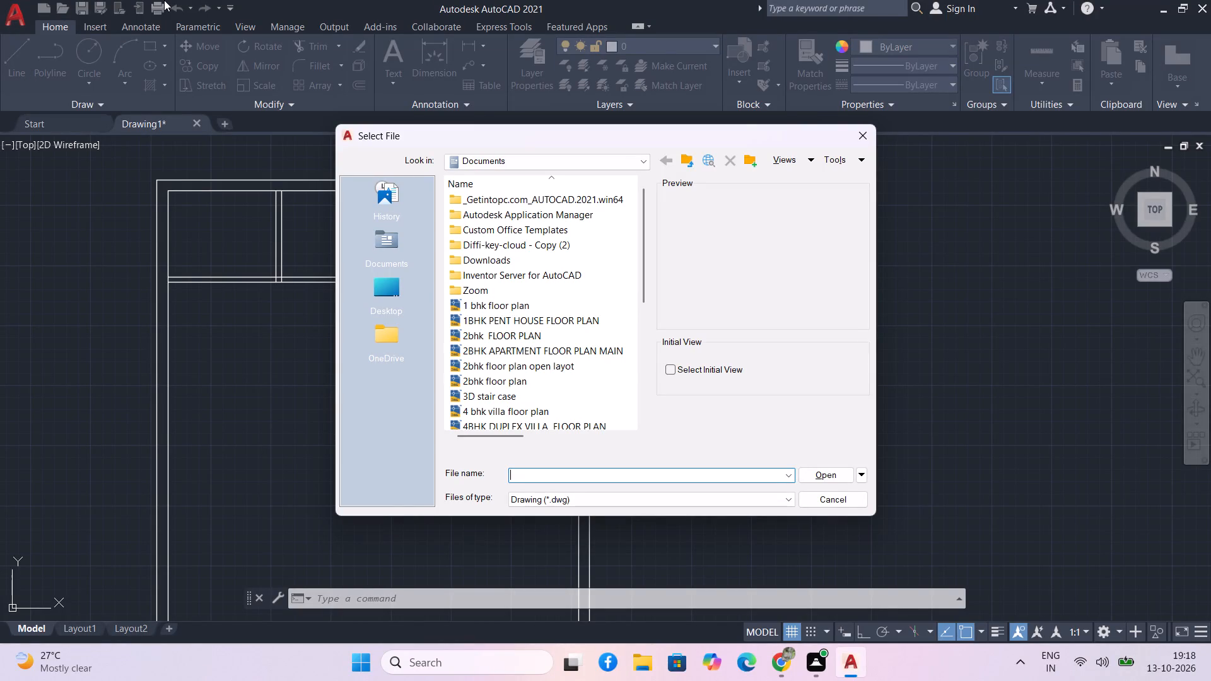
# Close the Select File dialog without opening a drawing.
pyautogui.click(870, 132)
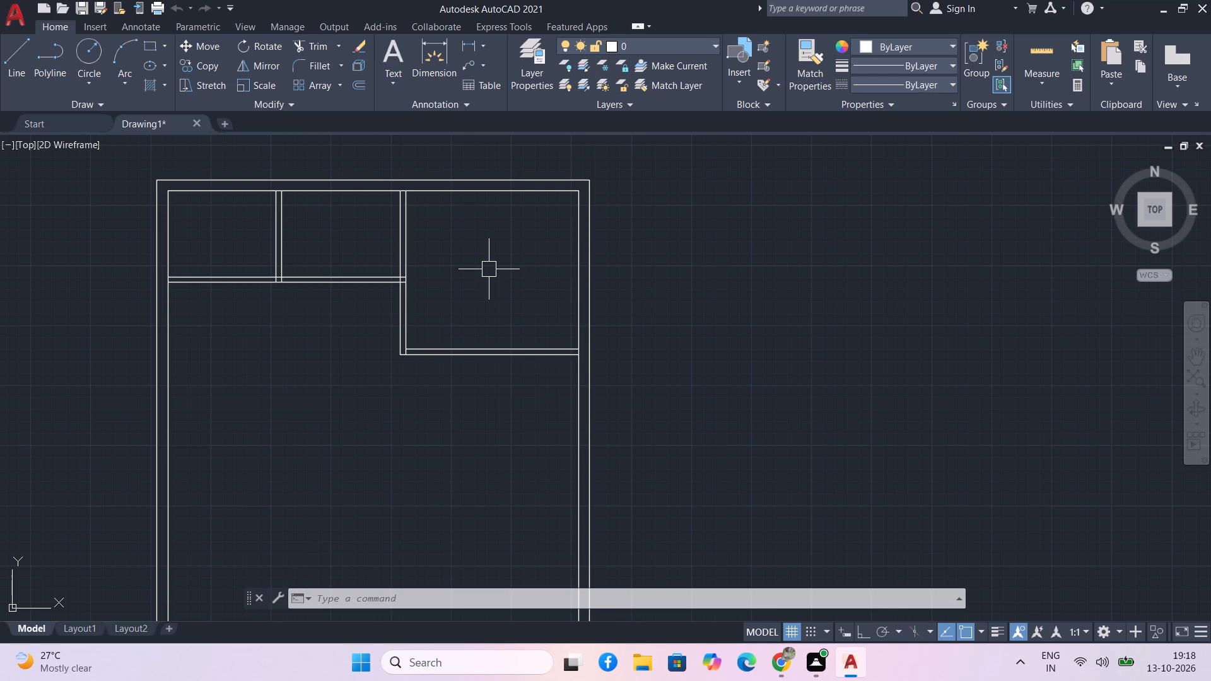
# Offset both segments of the lower line of the partition beneath the two upper-left rooms 11' downward.
pyautogui.moveTo(462, 276); pyautogui.dragTo(440, 211, button='middle')
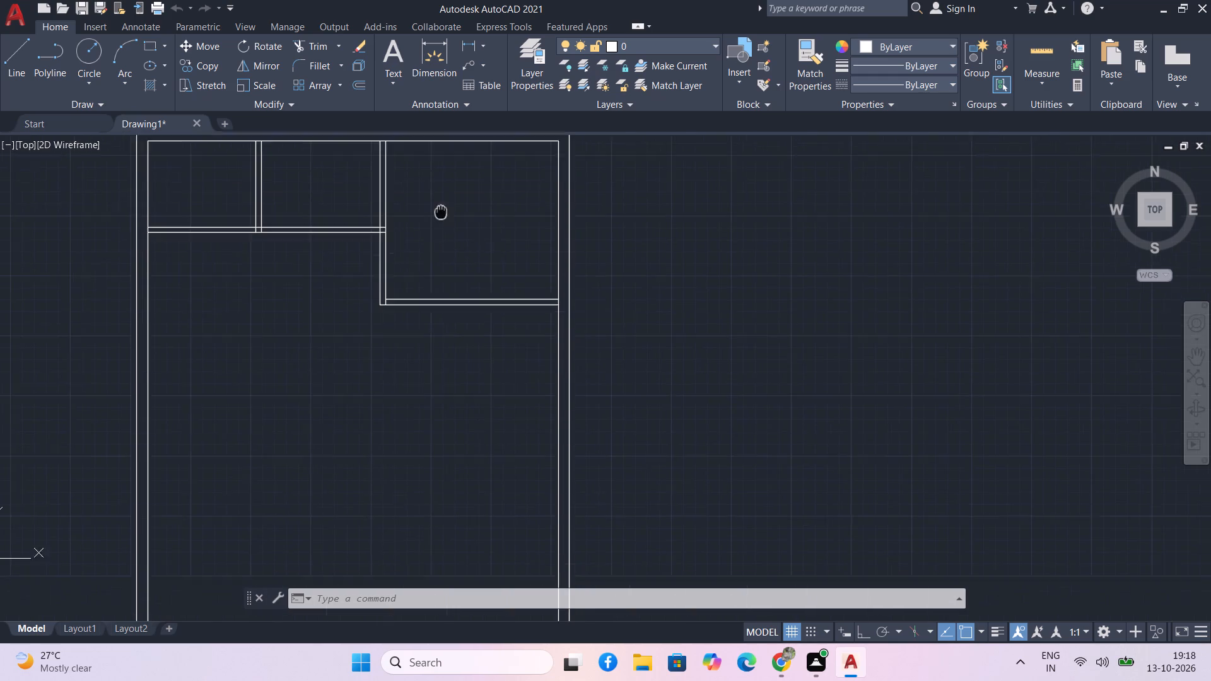
pyautogui.moveTo(440, 211); pyautogui.dragTo(440, 206, button='middle')
pyautogui.moveTo(483, 337); pyautogui.dragTo(520, 336, button='middle')
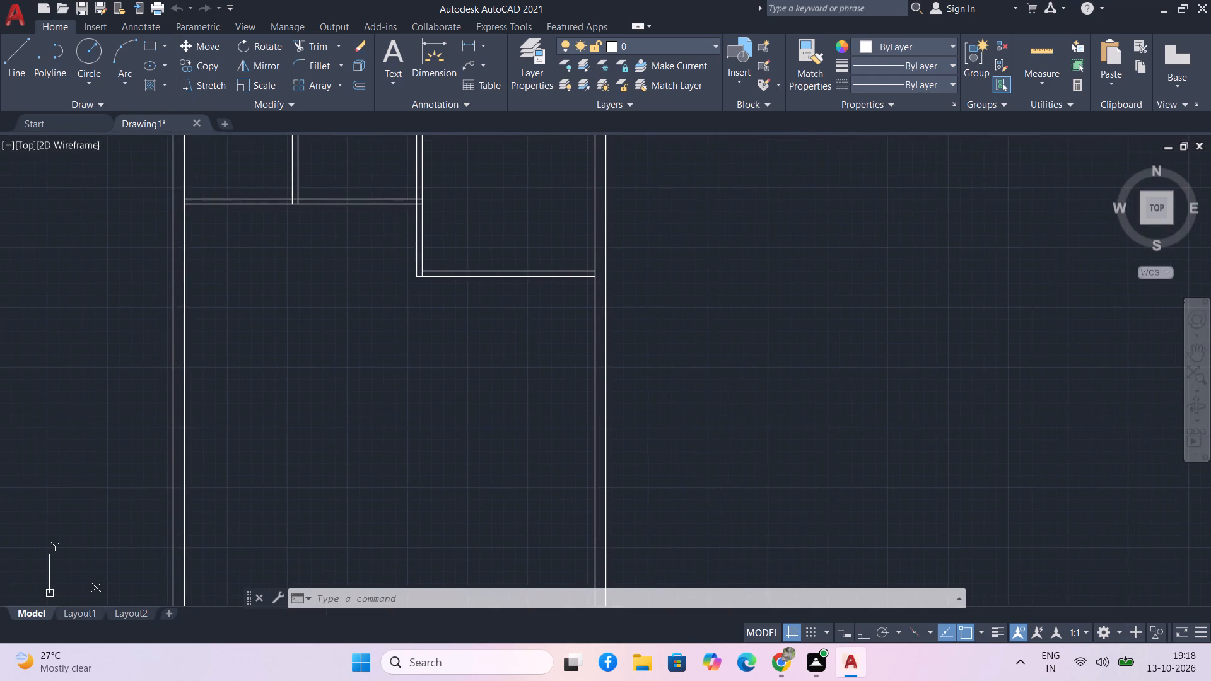
pyautogui.moveTo(520, 336); pyautogui.dragTo(537, 364, button='middle')
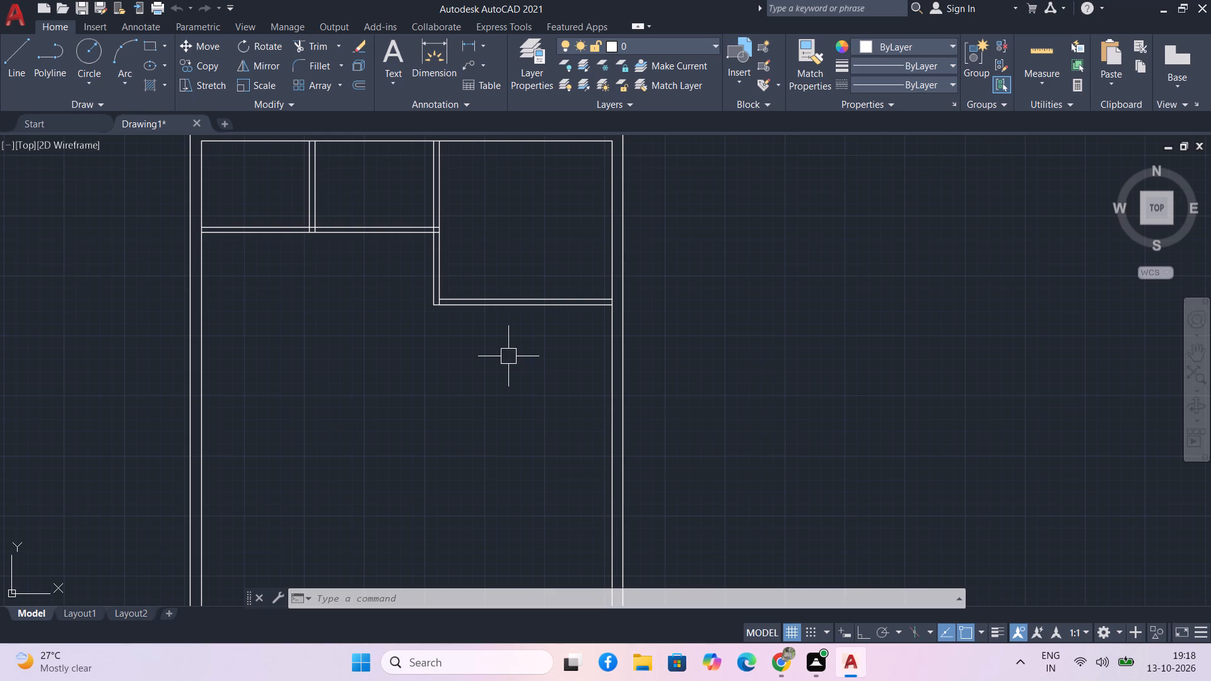
pyautogui.write('o')
pyautogui.press('space')
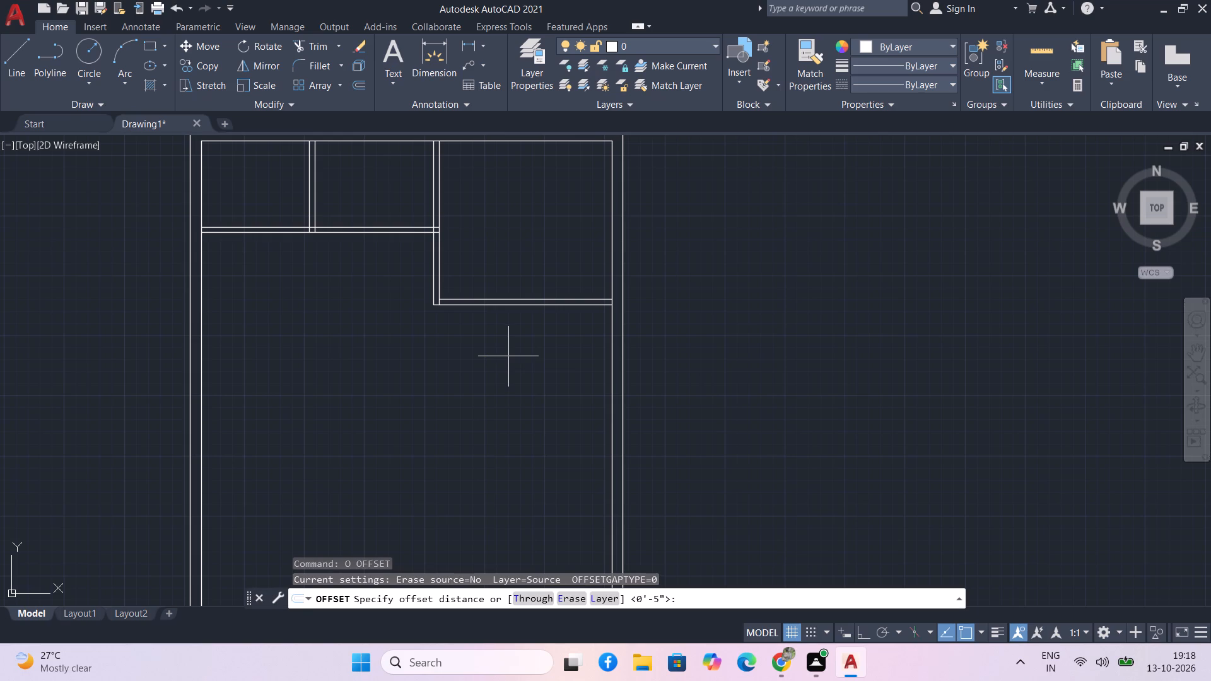
pyautogui.write('11')
pyautogui.press("'")
pyautogui.press('Return')
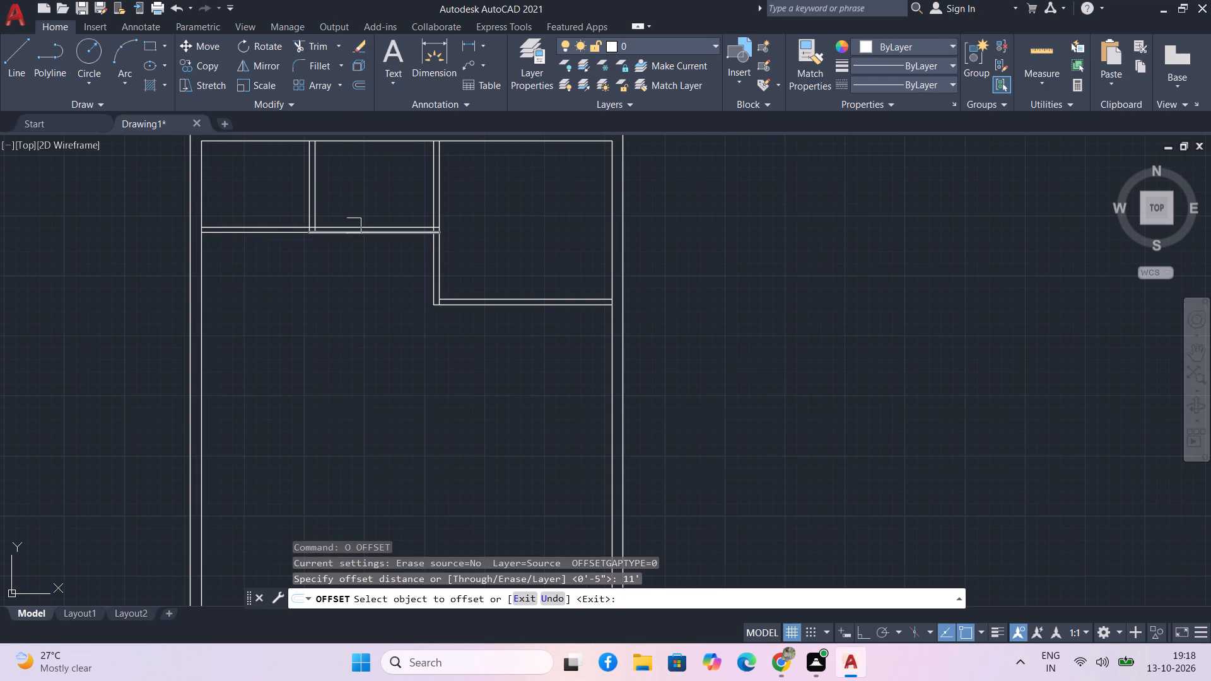
pyautogui.moveTo(248, 238); pyautogui.dragTo(263, 294)
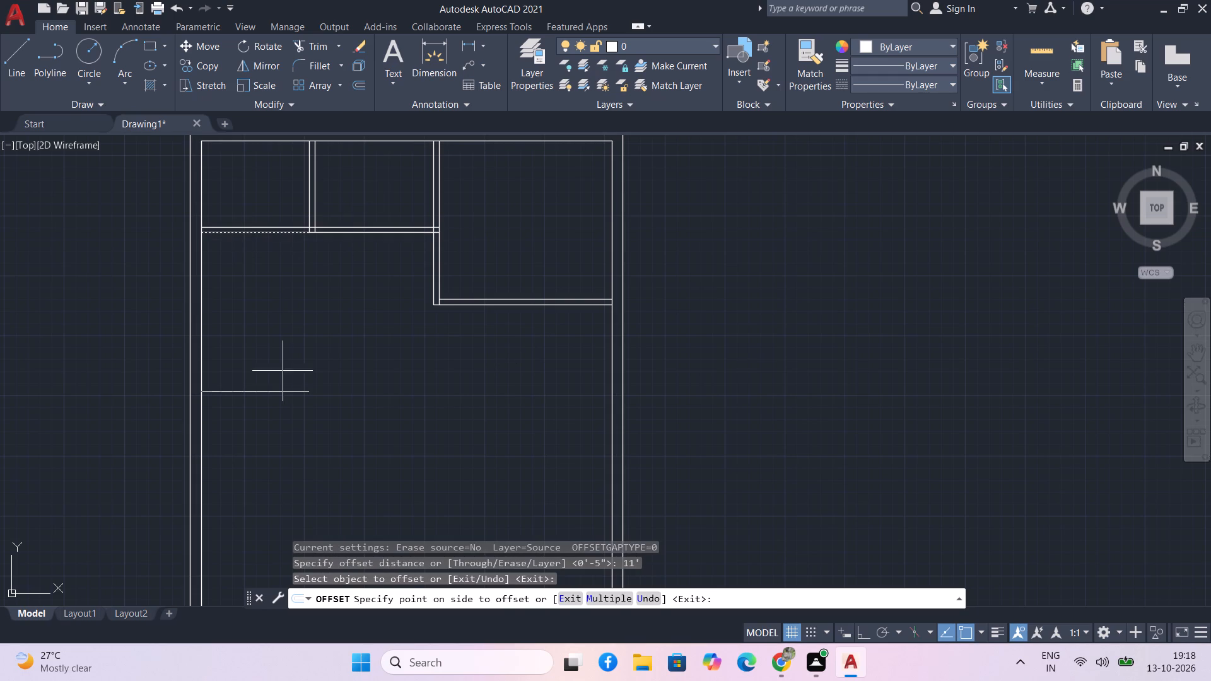
pyautogui.click(331, 414)
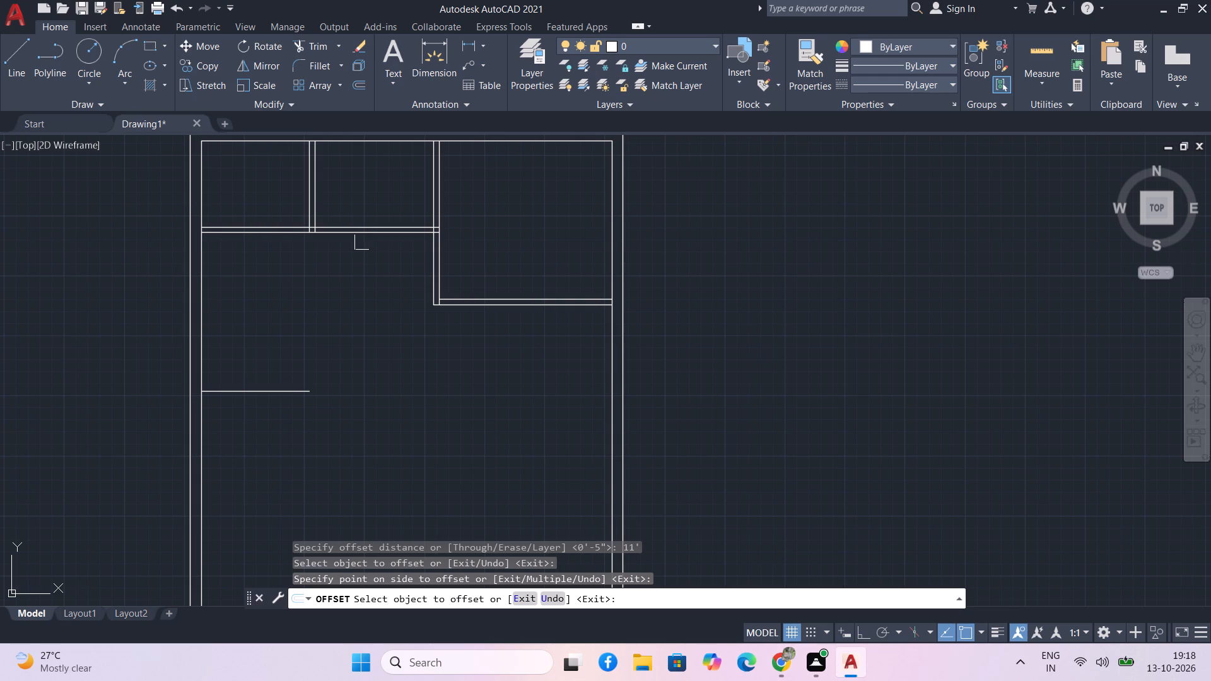
pyautogui.click(369, 236)
pyautogui.click(383, 359)
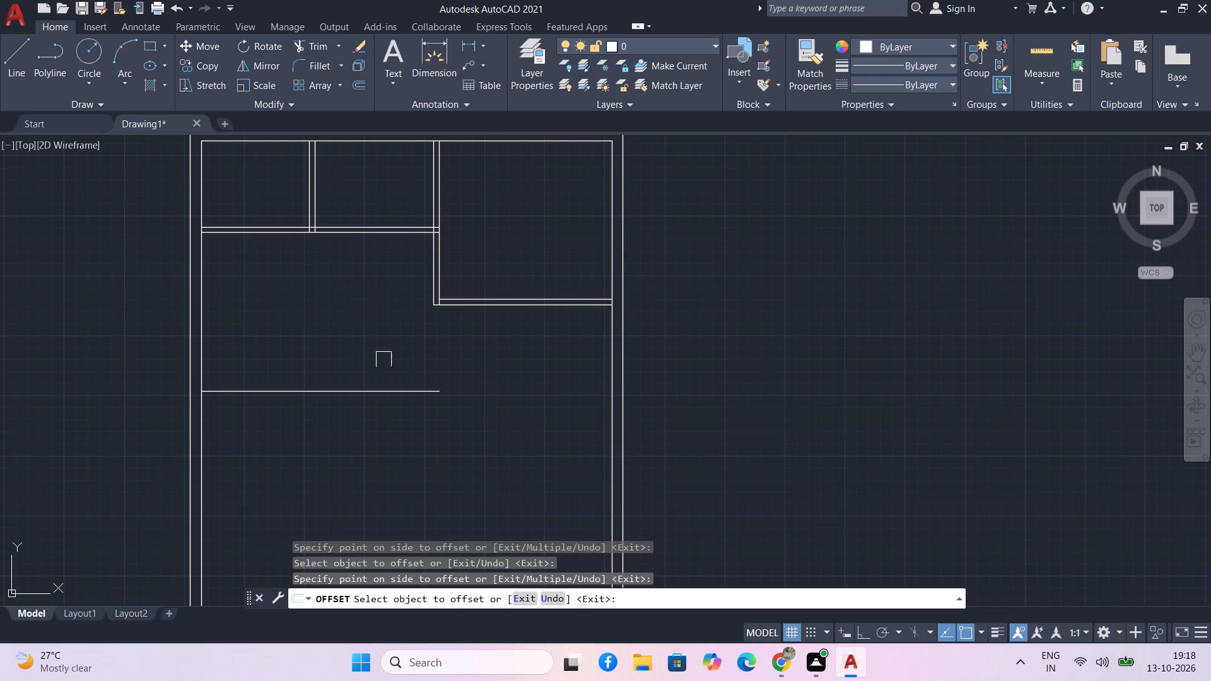
pyautogui.press('space')
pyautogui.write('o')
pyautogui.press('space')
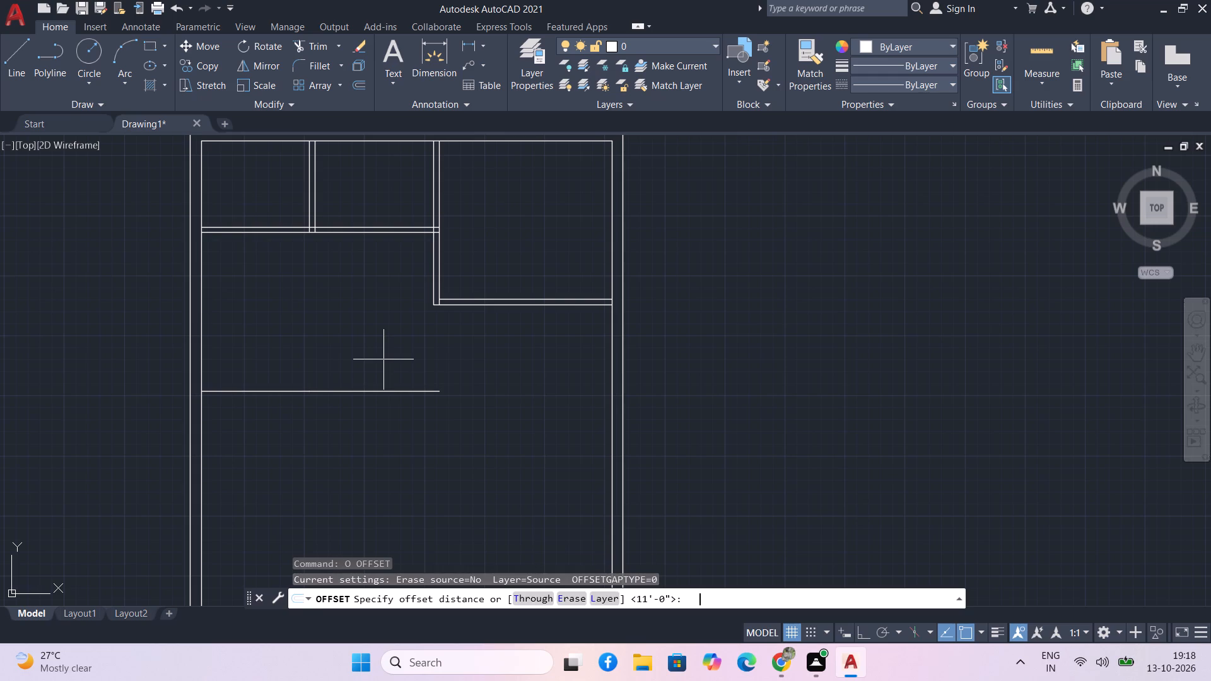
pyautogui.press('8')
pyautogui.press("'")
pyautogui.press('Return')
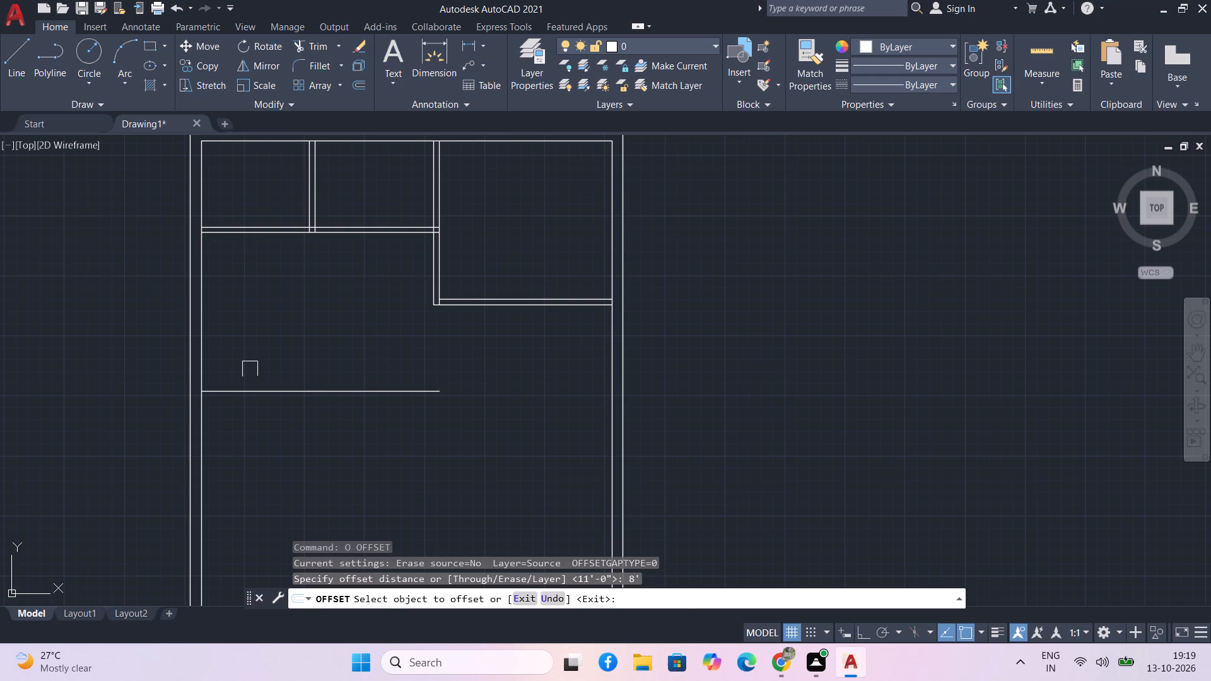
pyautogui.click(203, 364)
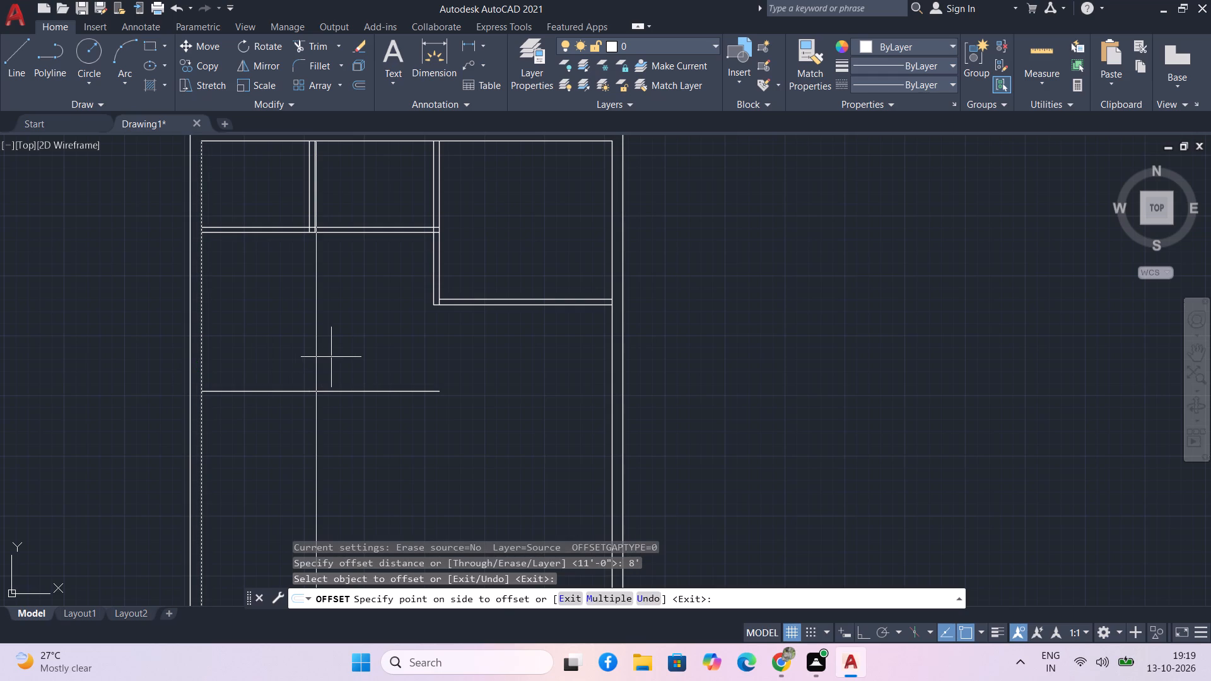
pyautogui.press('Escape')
# Offset the inner line of the left outer wall 10' toward the inside of the plan.
pyautogui.write('o')
pyautogui.press('space')
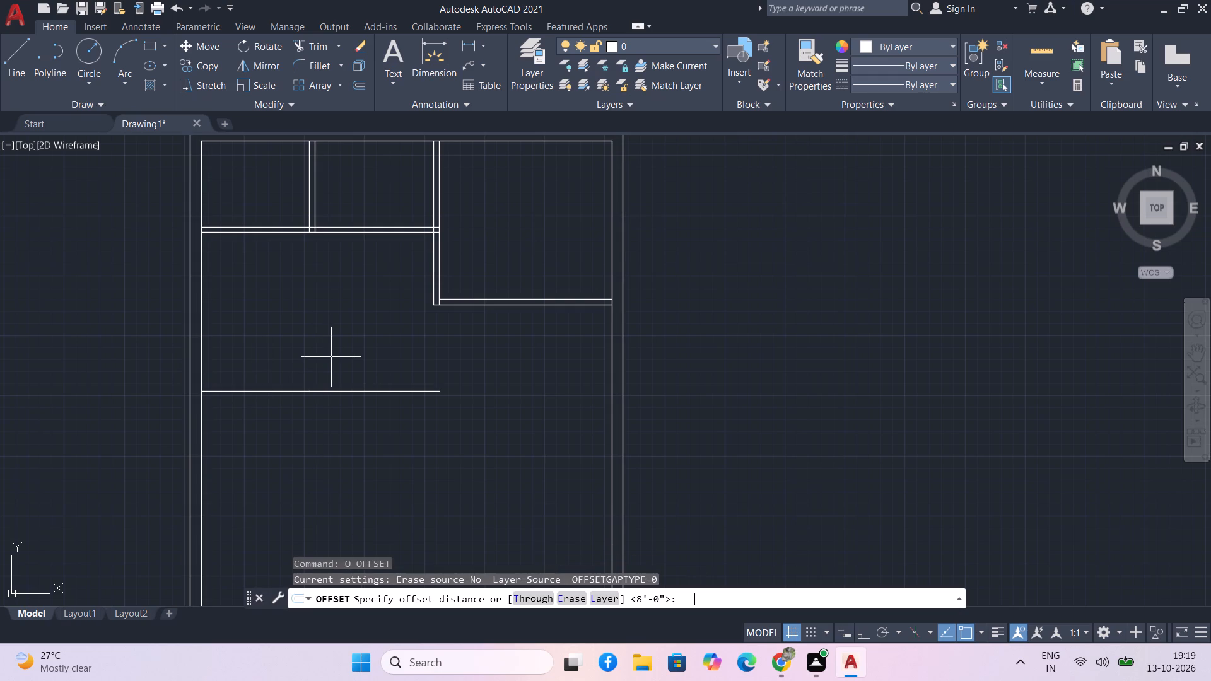
pyautogui.write("10'")
pyautogui.press('Return')
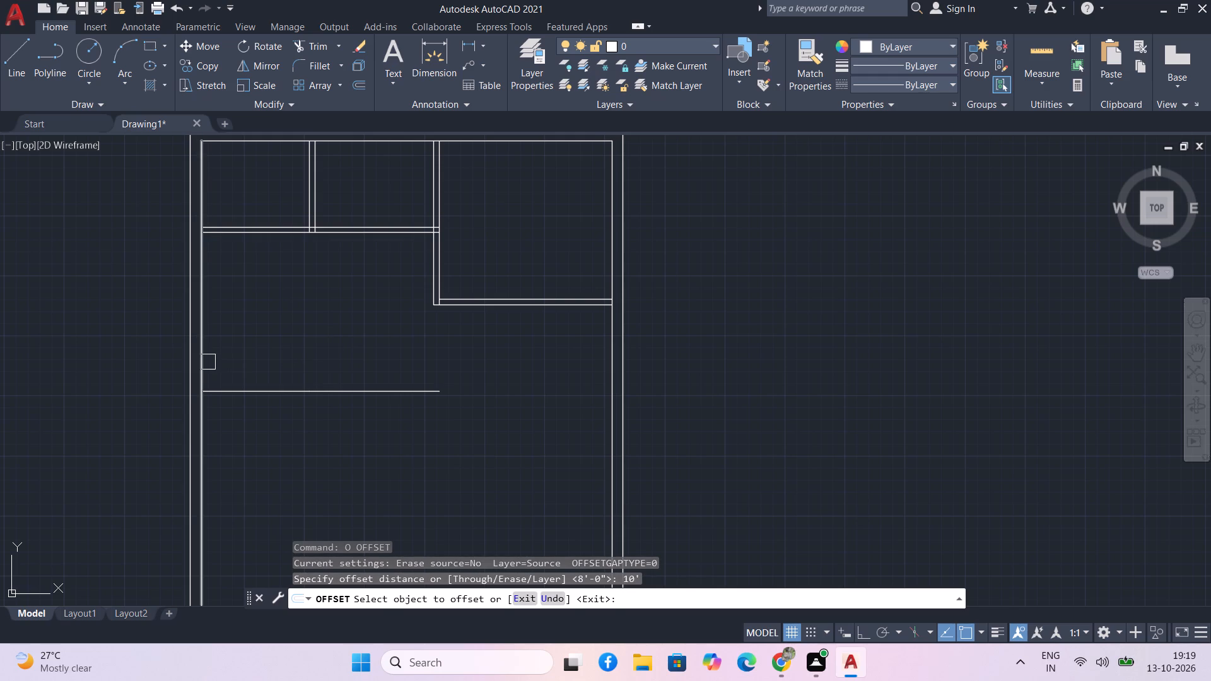
pyautogui.click(208, 362)
pyautogui.click(310, 370)
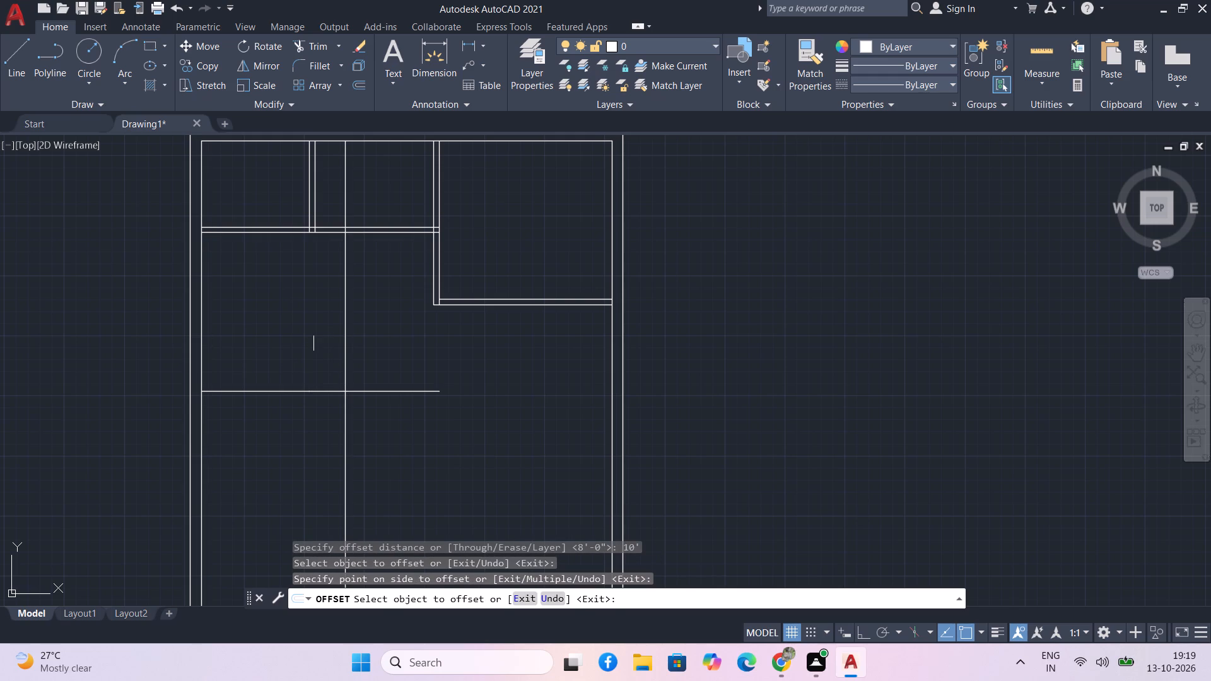
pyautogui.press('Escape')
# Trim the new vertical and horizontal lines to each other and to the partition above, leaving a 10' by 11' room outline.
pyautogui.write('tr')
pyautogui.press('space')
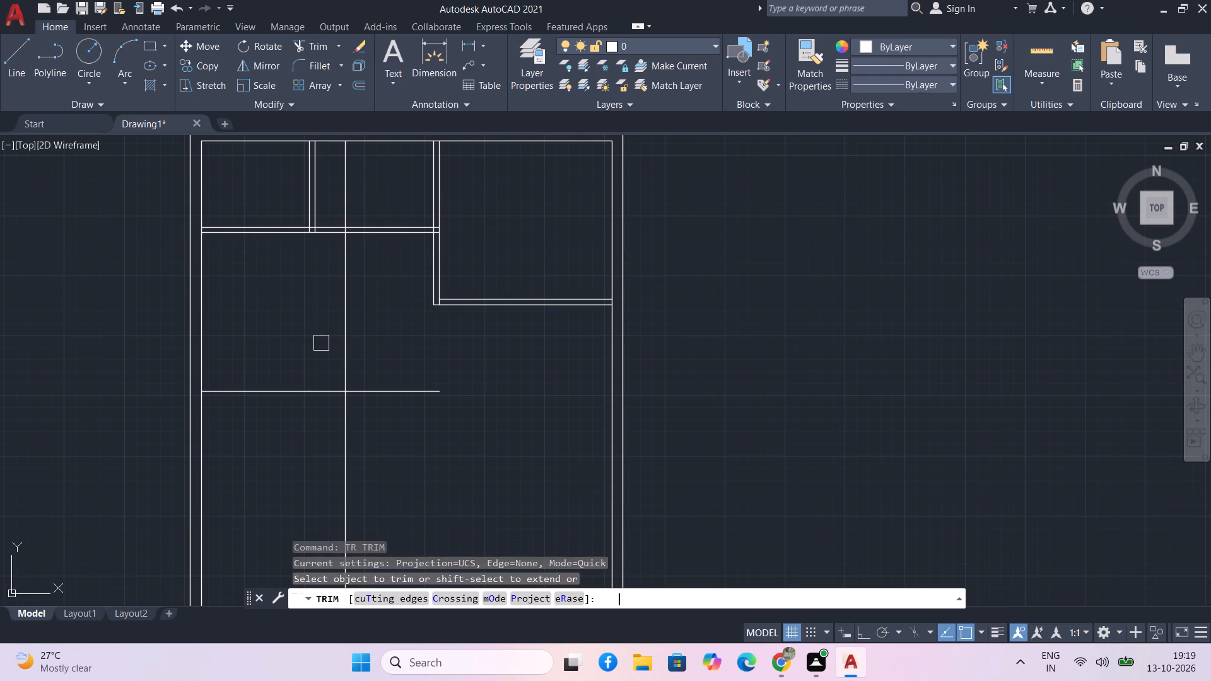
pyautogui.moveTo(353, 361); pyautogui.dragTo(382, 439)
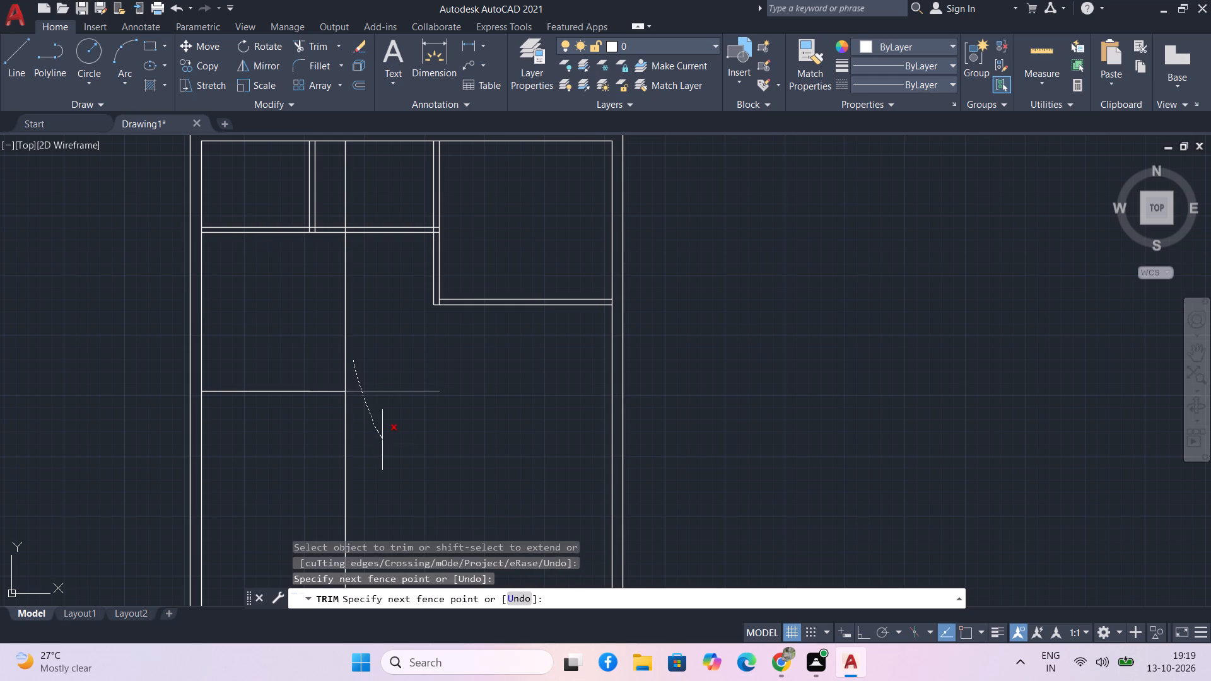
pyautogui.moveTo(376, 434); pyautogui.dragTo(262, 464)
pyautogui.click(350, 204)
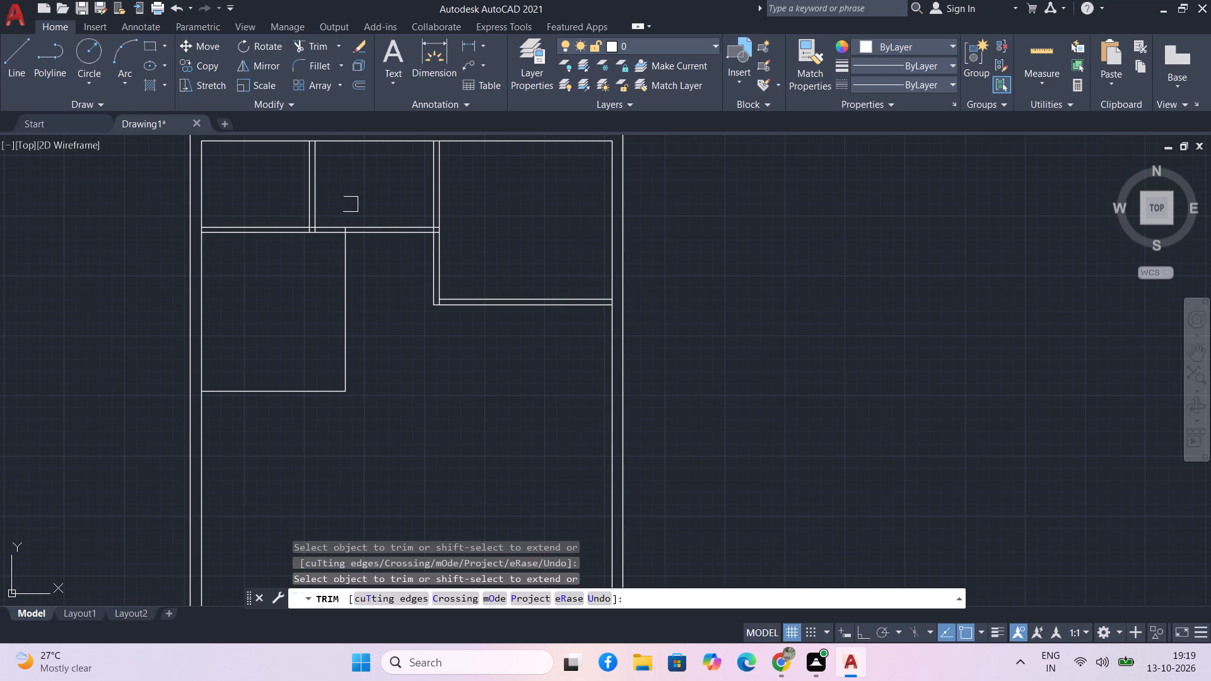
pyautogui.scroll(6, 343, 228)
pyautogui.moveTo(344, 257); pyautogui.dragTo(286, 265)
pyautogui.scroll(-5, 292, 271)
pyautogui.scroll(-2, 287, 336)
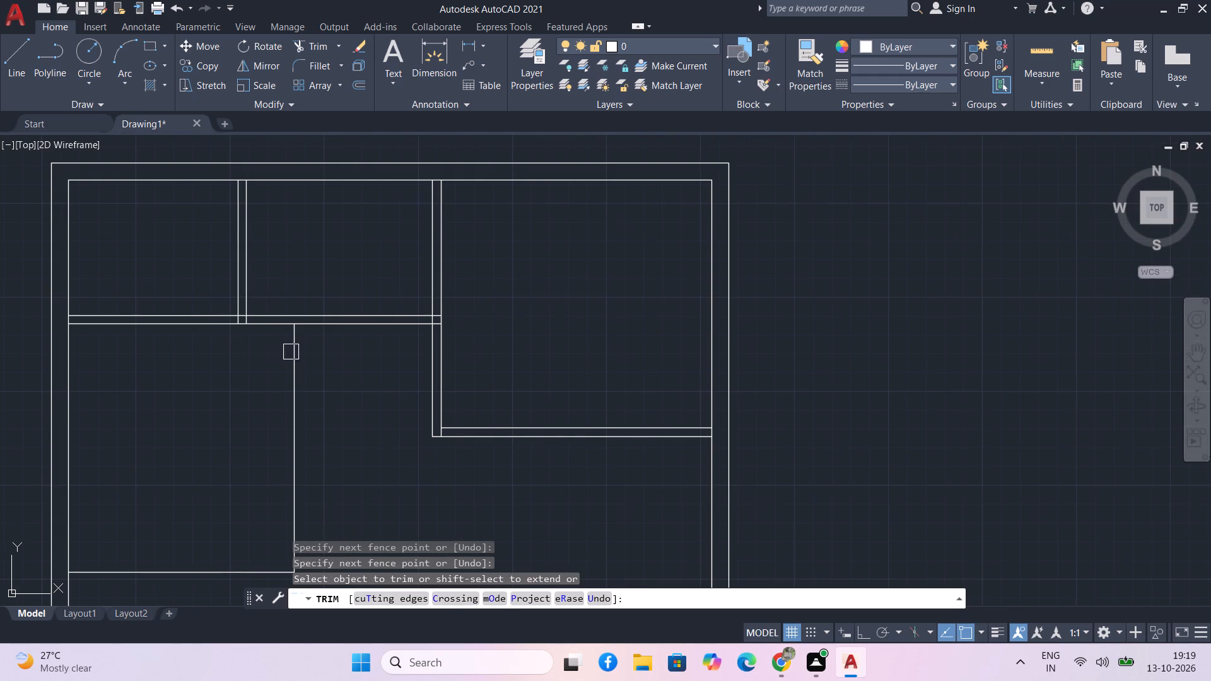
pyautogui.moveTo(334, 364); pyautogui.dragTo(299, 260, button='middle')
pyautogui.moveTo(305, 288); pyautogui.dragTo(340, 300, button='middle')
pyautogui.middleClick(360, 305)
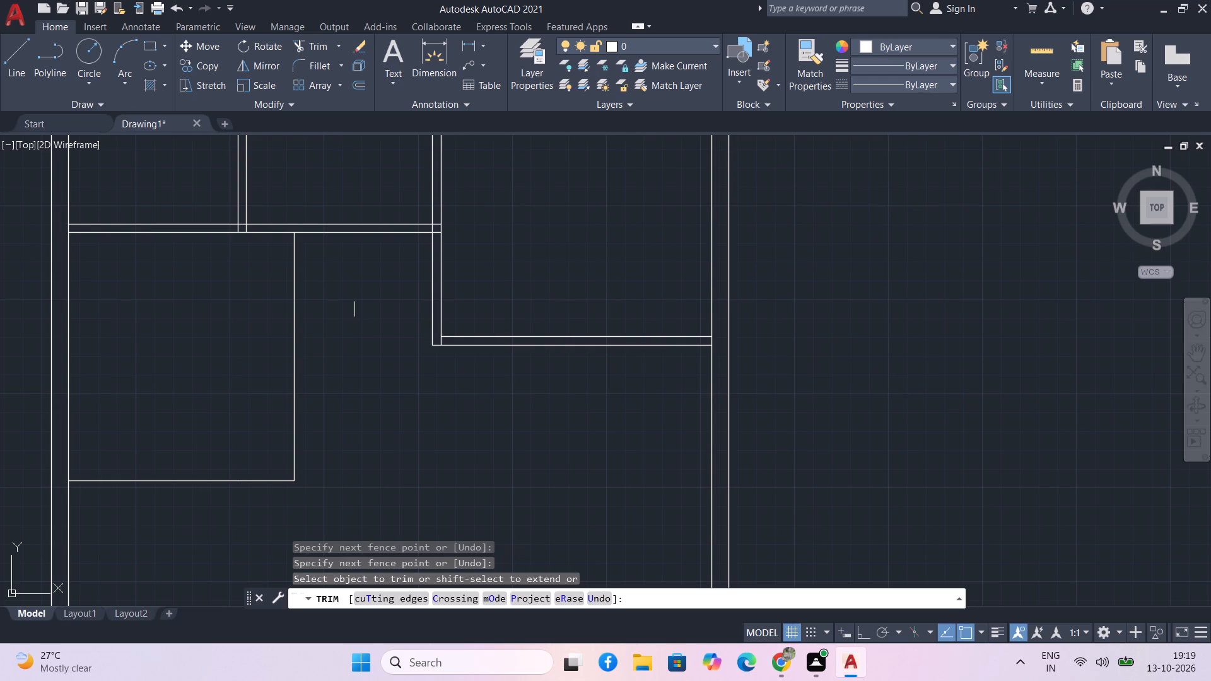
pyautogui.press('Escape')
# Offset the new room's right line and both segments of its bottom line 4.5" outward as partition thickness.
pyautogui.write('o')
pyautogui.press('space')
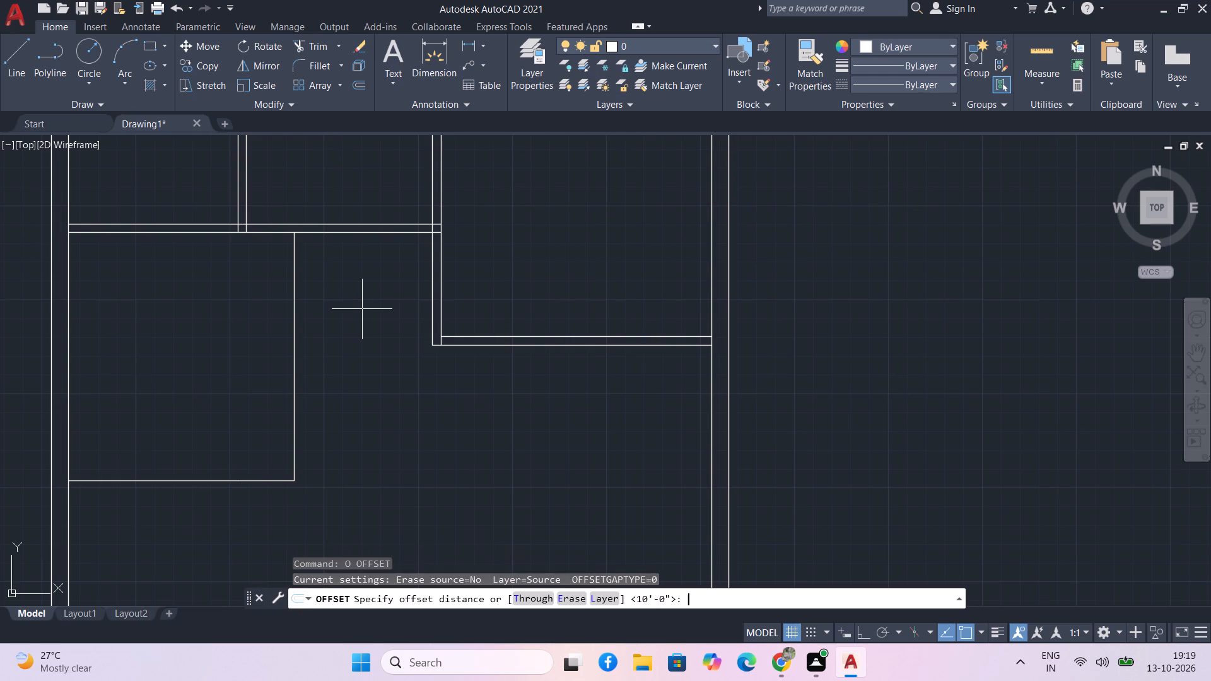
pyautogui.write('4.5')
pyautogui.press('Return')
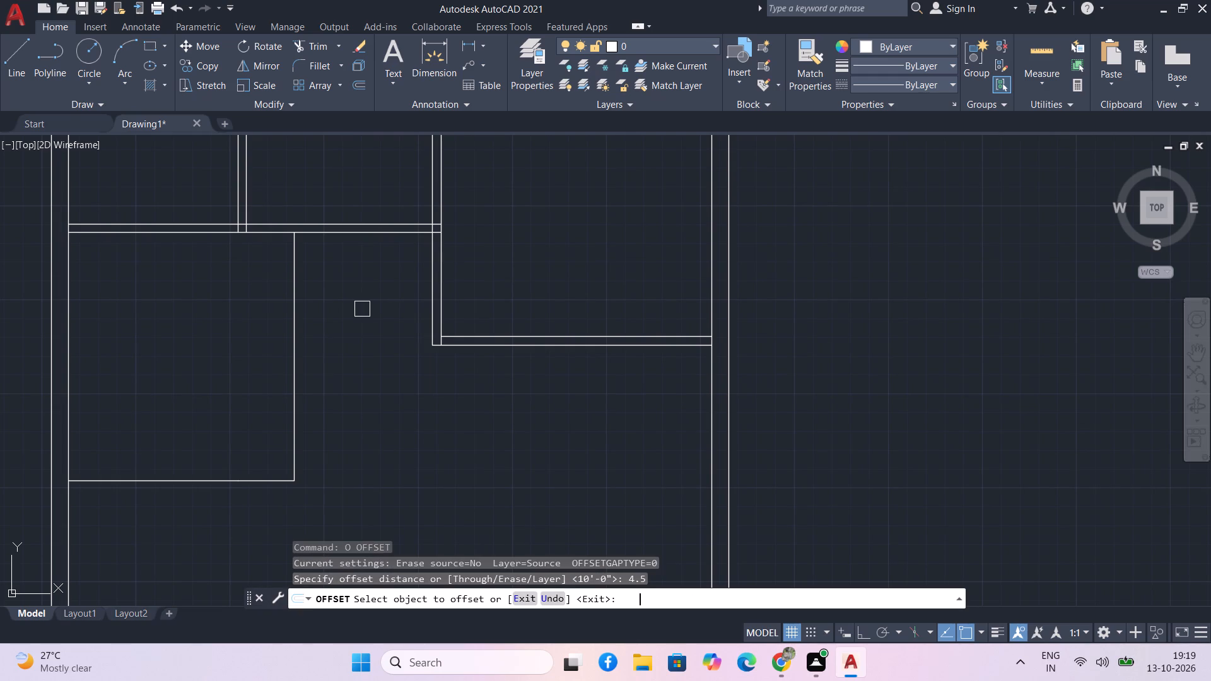
pyautogui.click(299, 372)
pyautogui.click(379, 373)
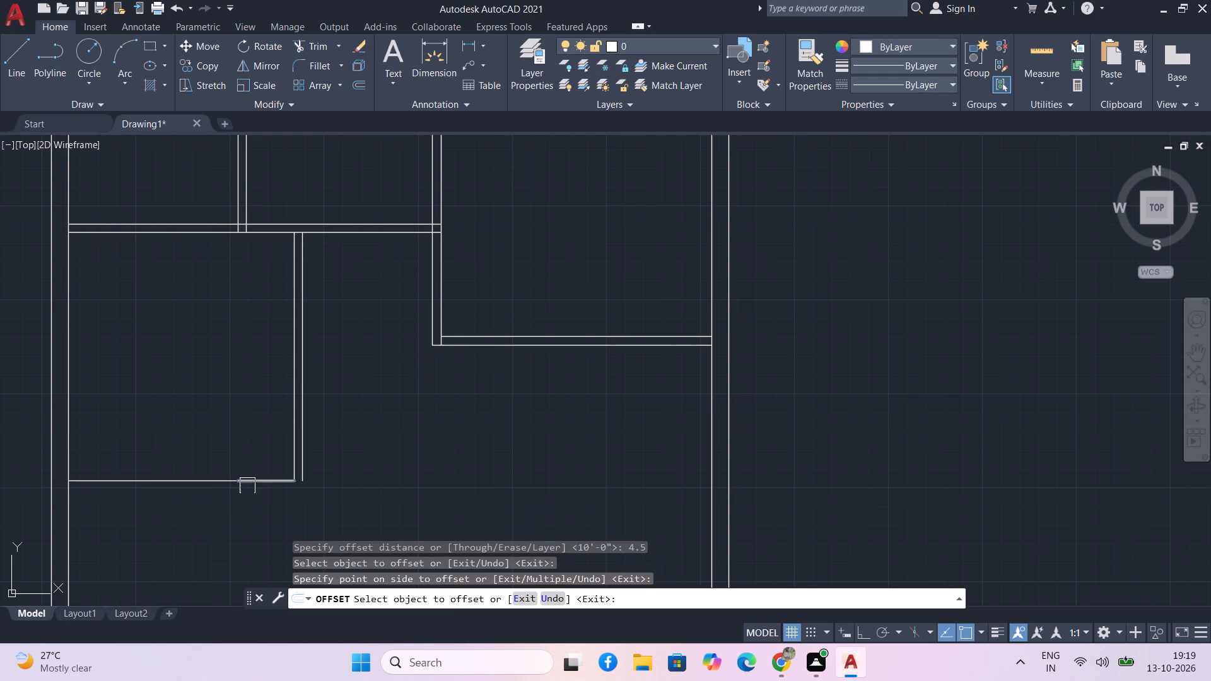
pyautogui.moveTo(247, 485); pyautogui.dragTo(245, 515)
pyautogui.click(246, 518)
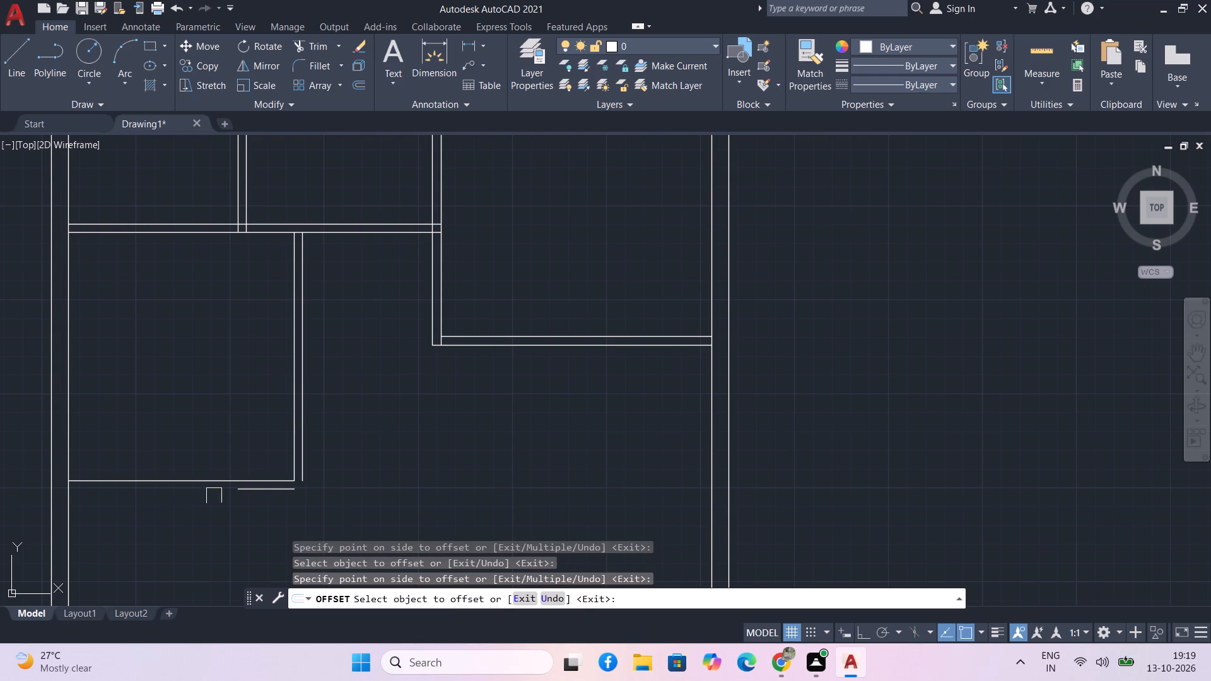
pyautogui.moveTo(218, 482); pyautogui.dragTo(218, 504)
pyautogui.click(218, 508)
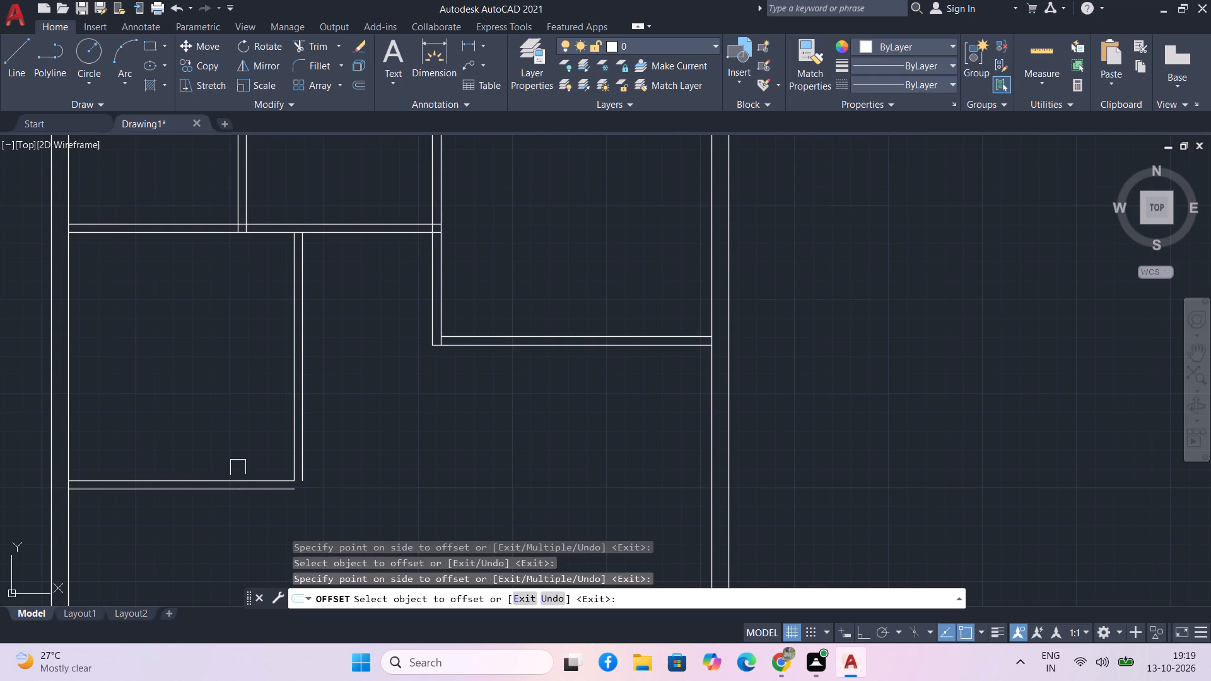
pyautogui.press('space')
# Fillet the outer partition lines into a sharp corner at the new room's lower-right corner.
pyautogui.press('f')
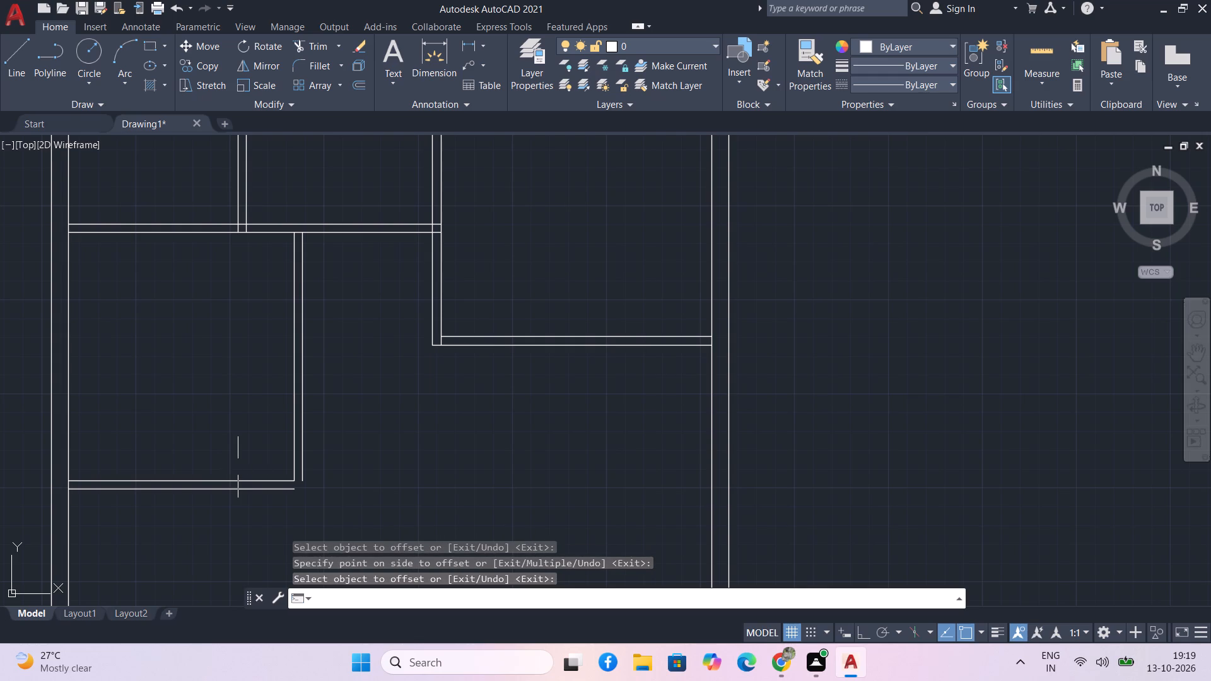
pyautogui.press('space')
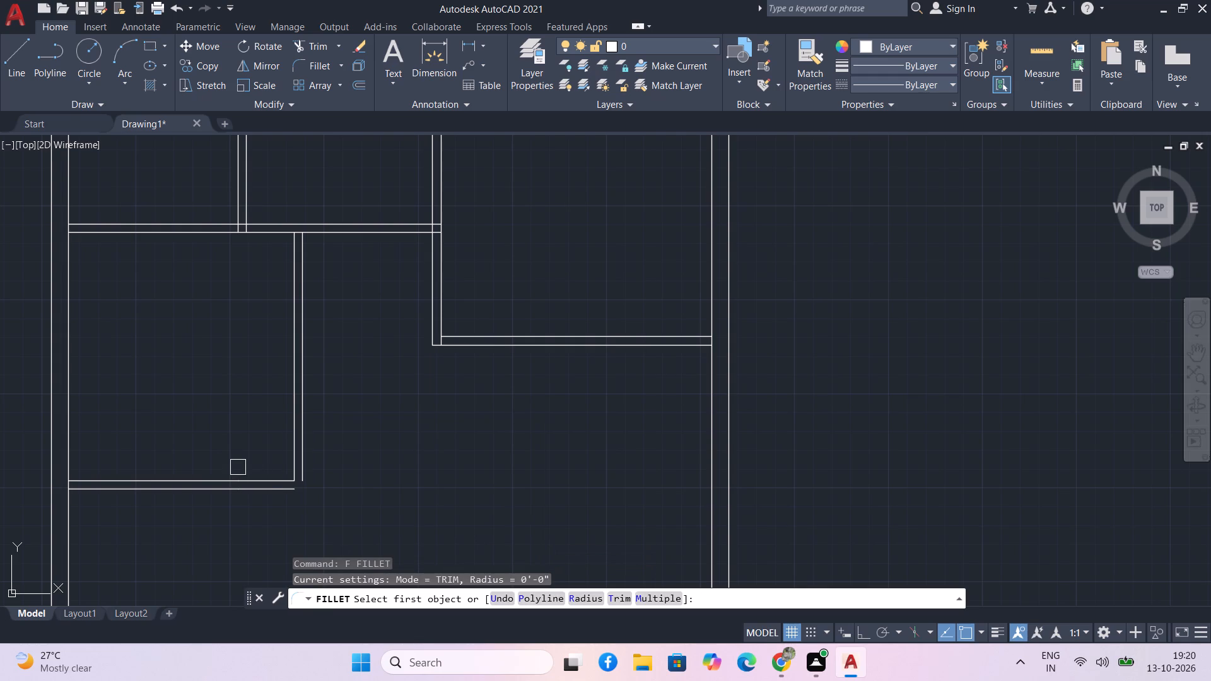
pyautogui.scroll(2, 288, 494)
pyautogui.click(318, 452)
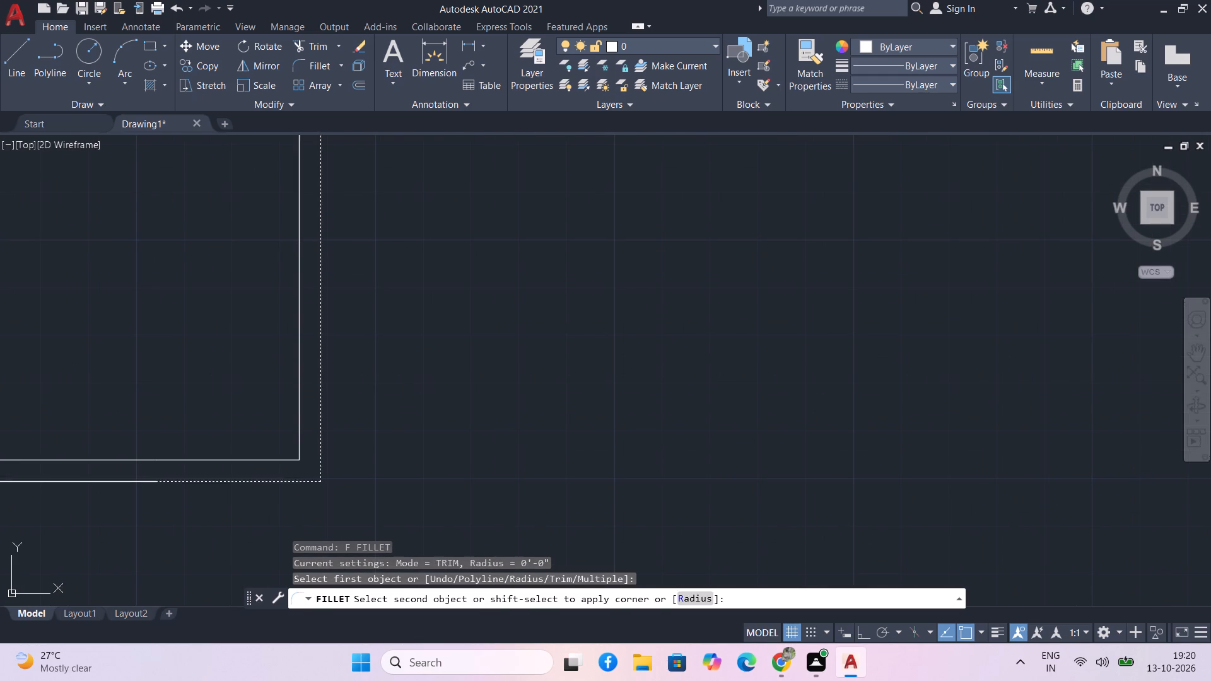
pyautogui.click(272, 484)
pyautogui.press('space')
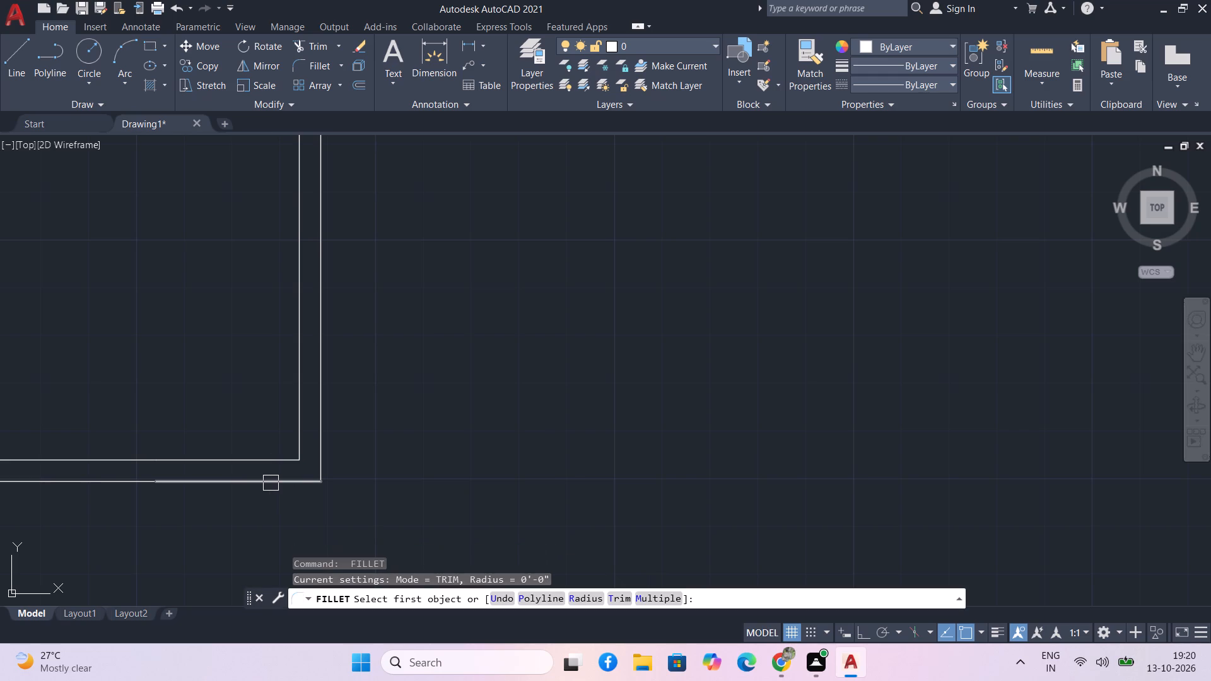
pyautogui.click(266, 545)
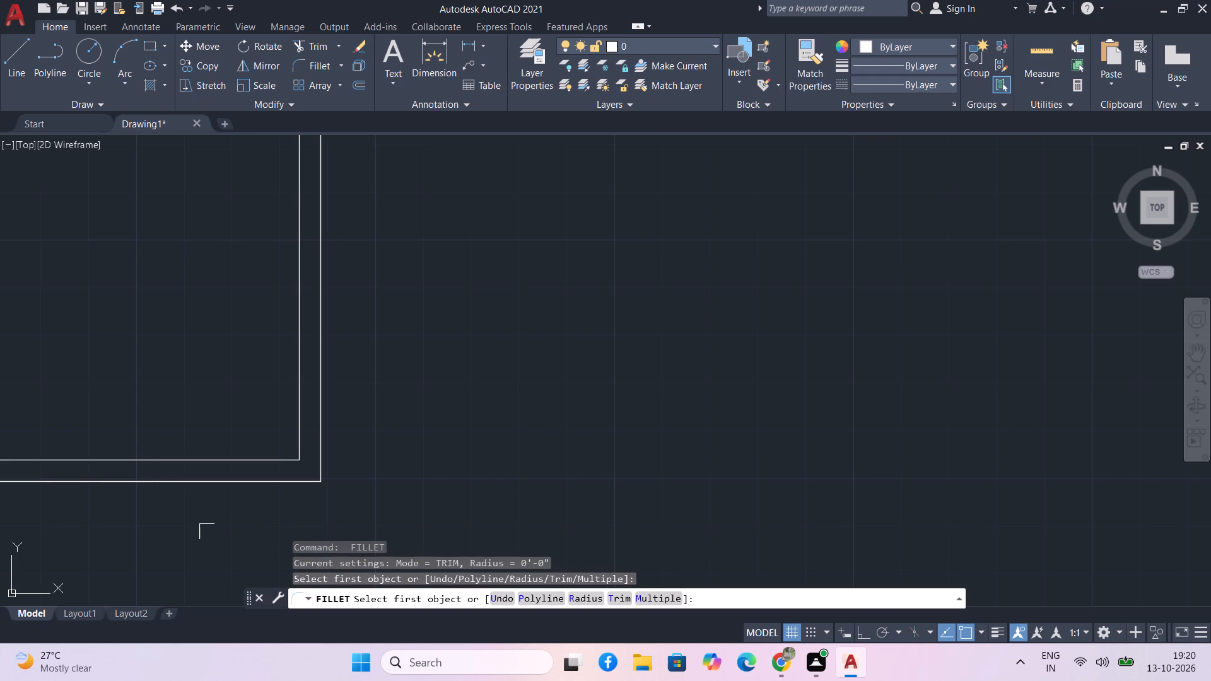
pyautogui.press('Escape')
# Join the split segments of both bottom partition lines of the 10' by 11' room into continuous polylines.
pyautogui.moveTo(233, 535); pyautogui.dragTo(209, 509)
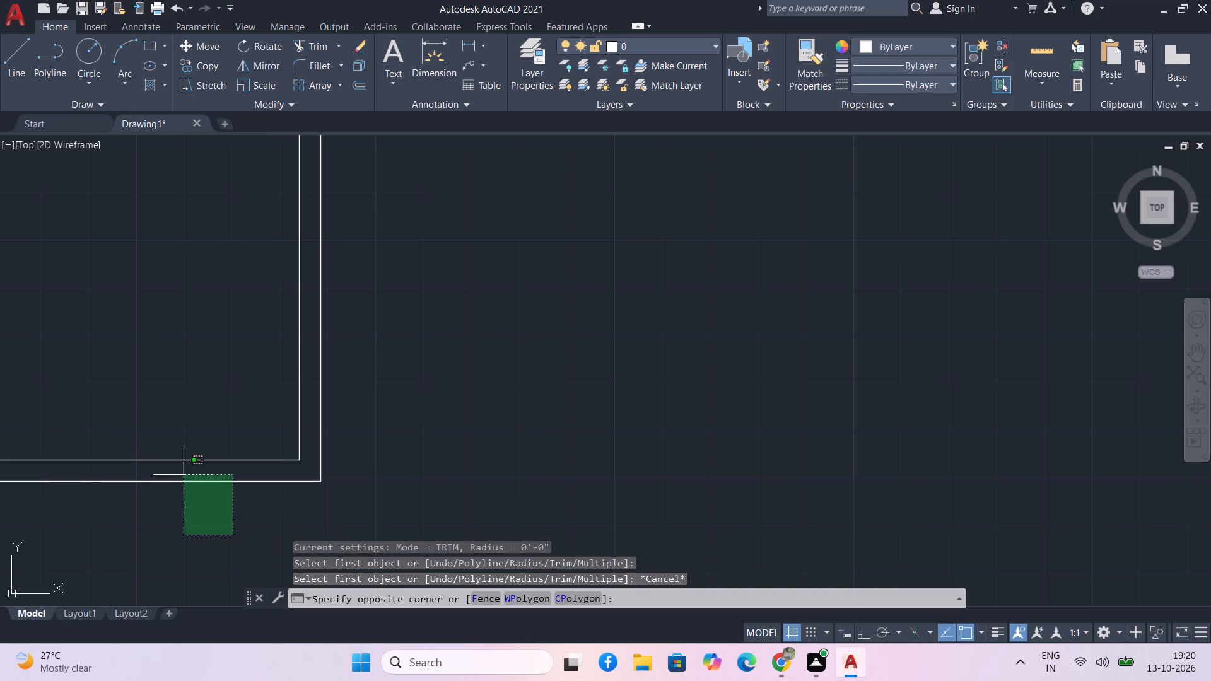
pyautogui.scroll(-1, 66, 403)
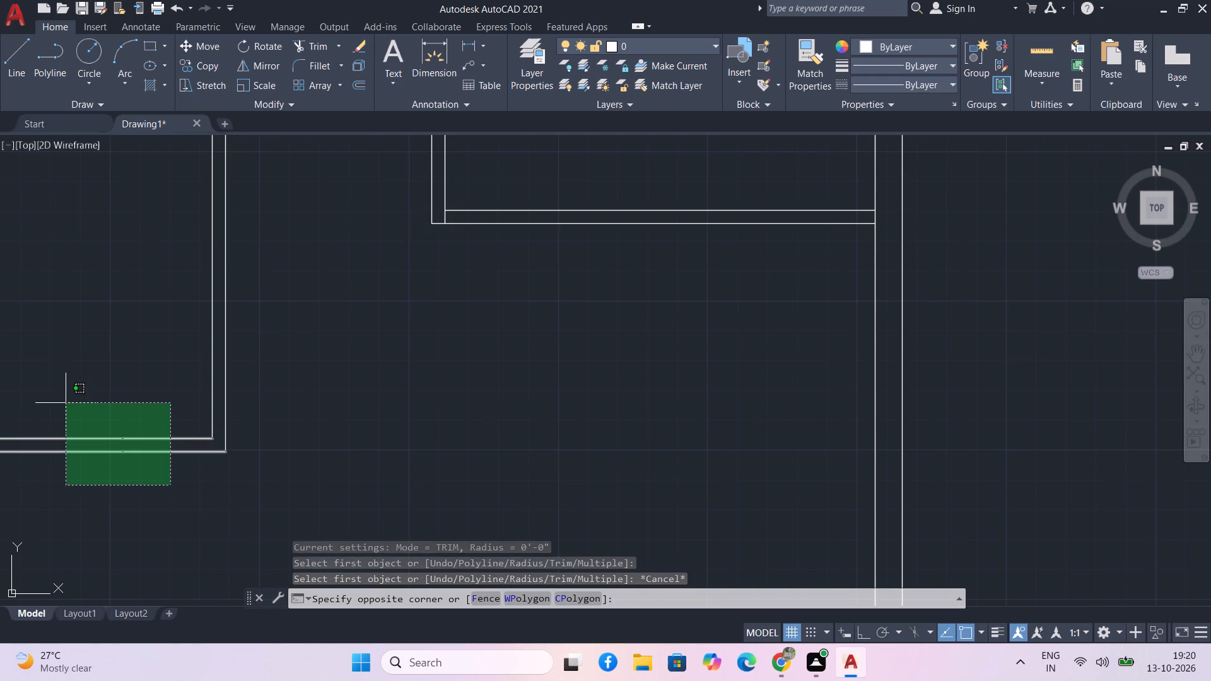
pyautogui.click(66, 403)
pyautogui.write('j')
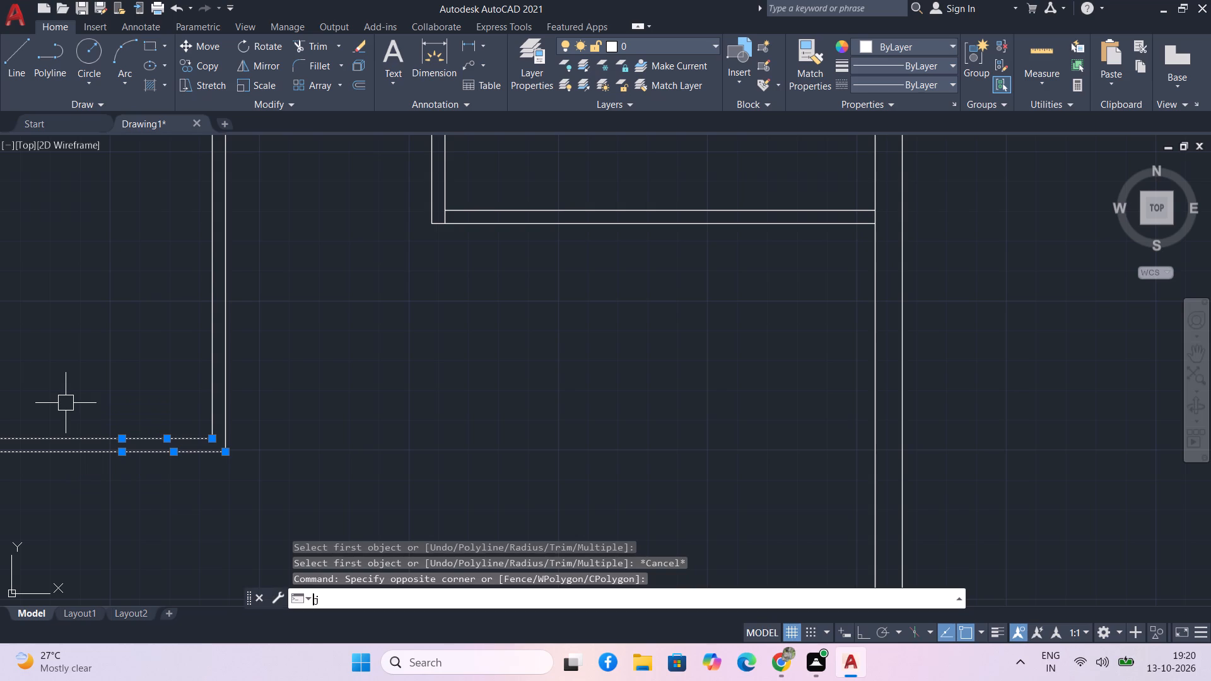
pyautogui.press('space')
# Join the split segments of the horizontal partition between the top-left rooms and the 10' by 11' room.
pyautogui.scroll(-2, 66, 403)
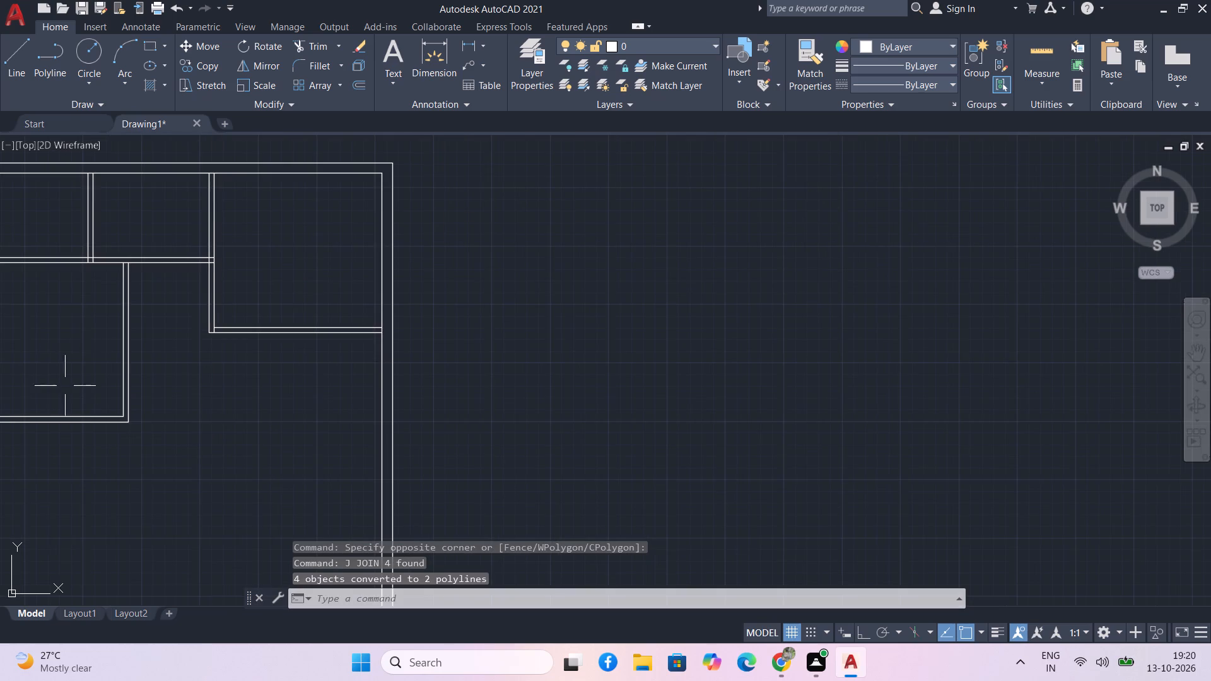
pyautogui.moveTo(73, 320); pyautogui.dragTo(143, 483, button='middle')
pyautogui.scroll(3, 180, 436)
pyautogui.scroll(-1, 104, 469)
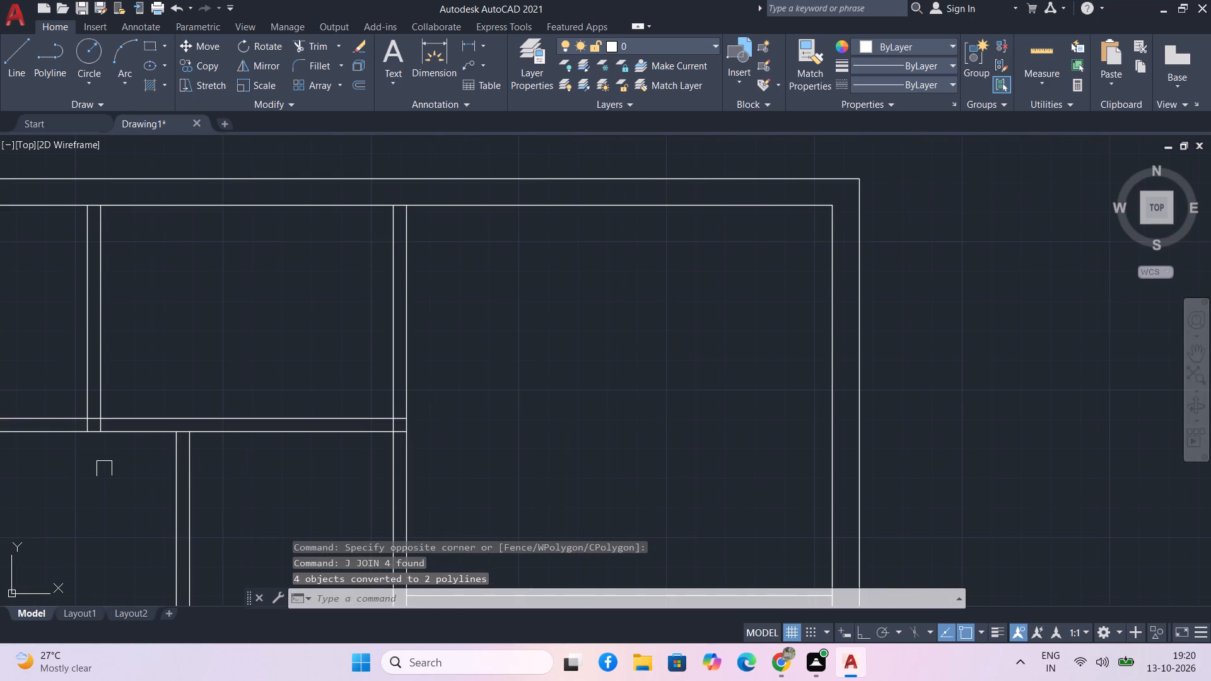
pyautogui.moveTo(104, 469); pyautogui.dragTo(286, 468, button='middle')
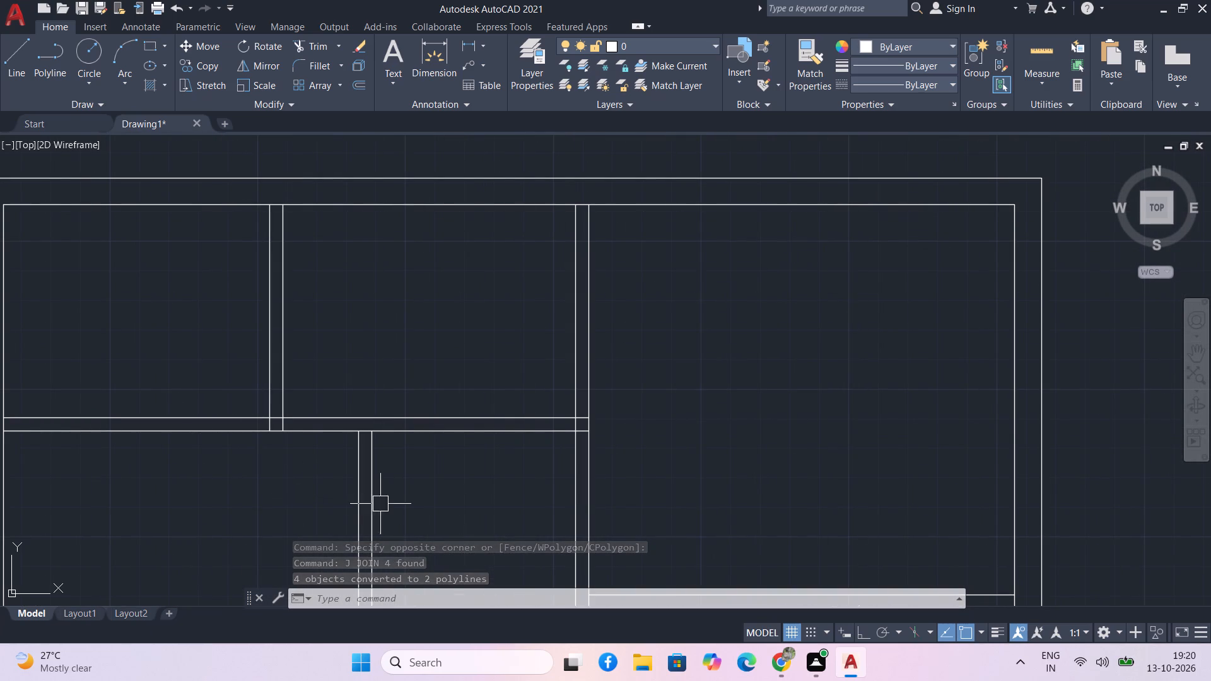
pyautogui.moveTo(417, 504); pyautogui.dragTo(384, 483)
pyautogui.click(165, 376)
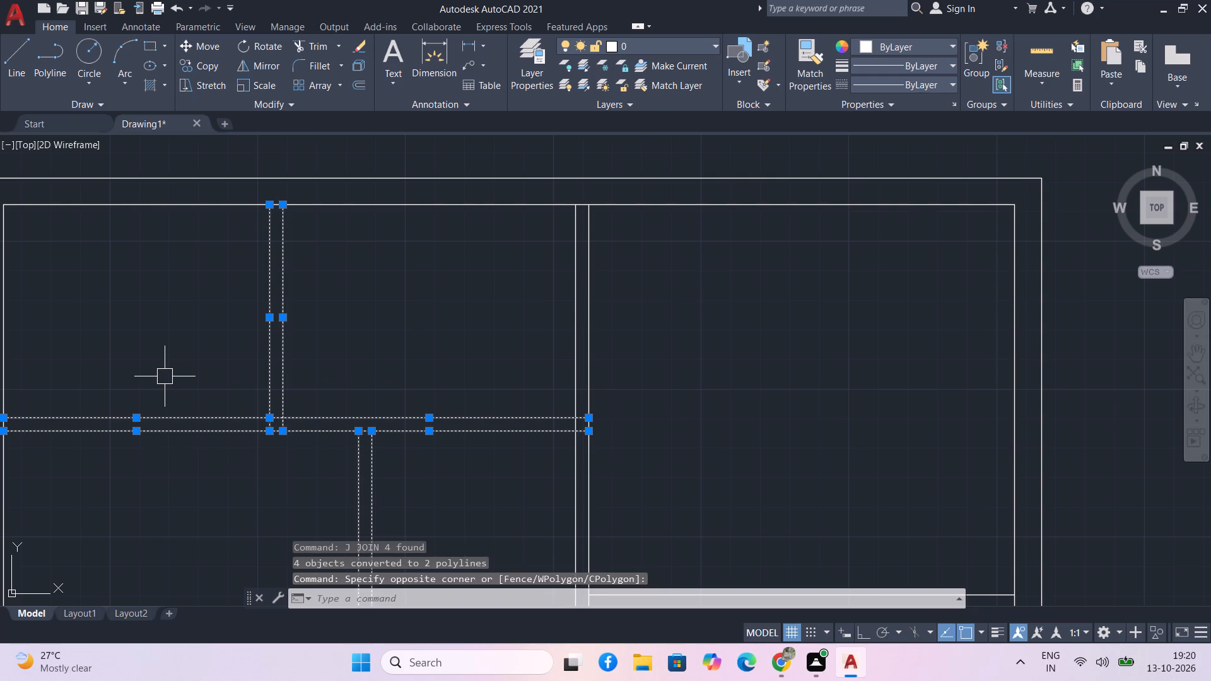
pyautogui.write('j')
pyautogui.press('space')
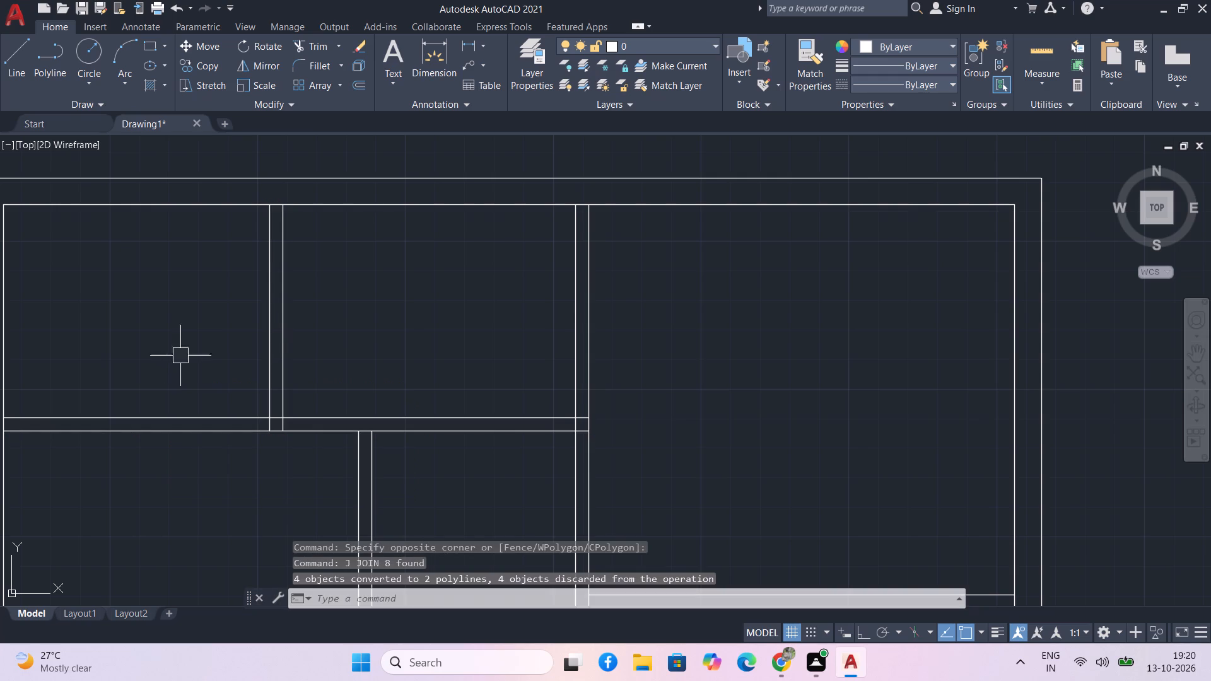
pyautogui.moveTo(399, 472); pyautogui.dragTo(327, 419)
pyautogui.click(165, 331)
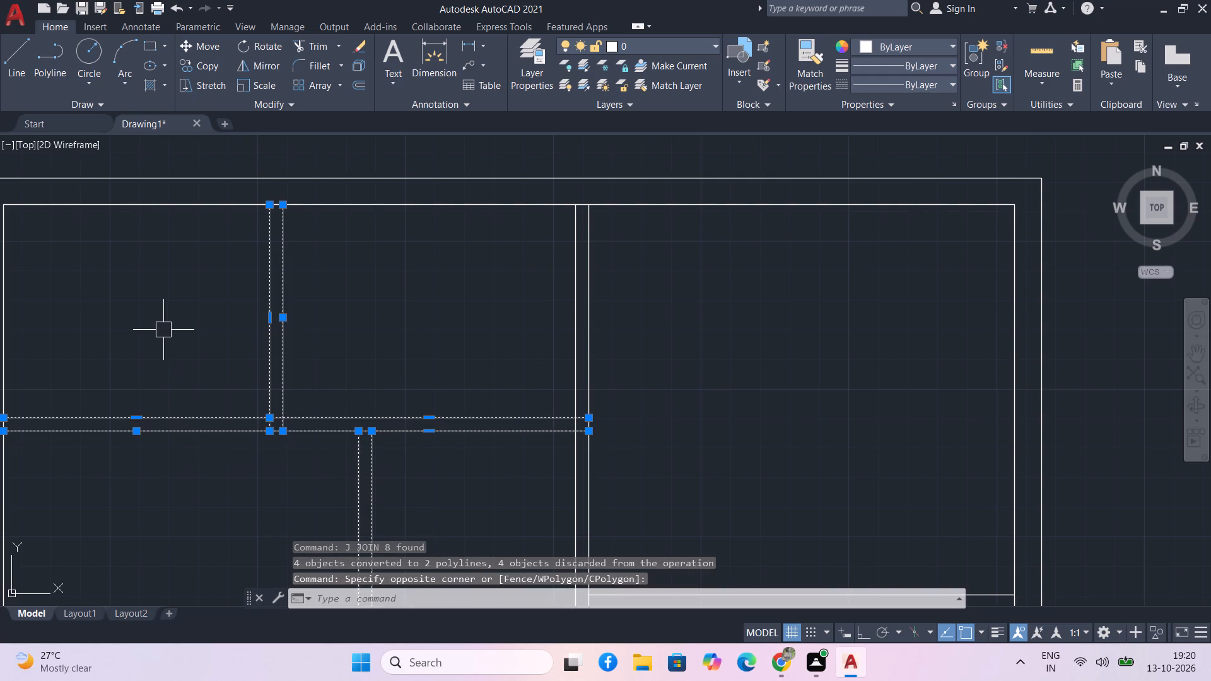
pyautogui.press('space')
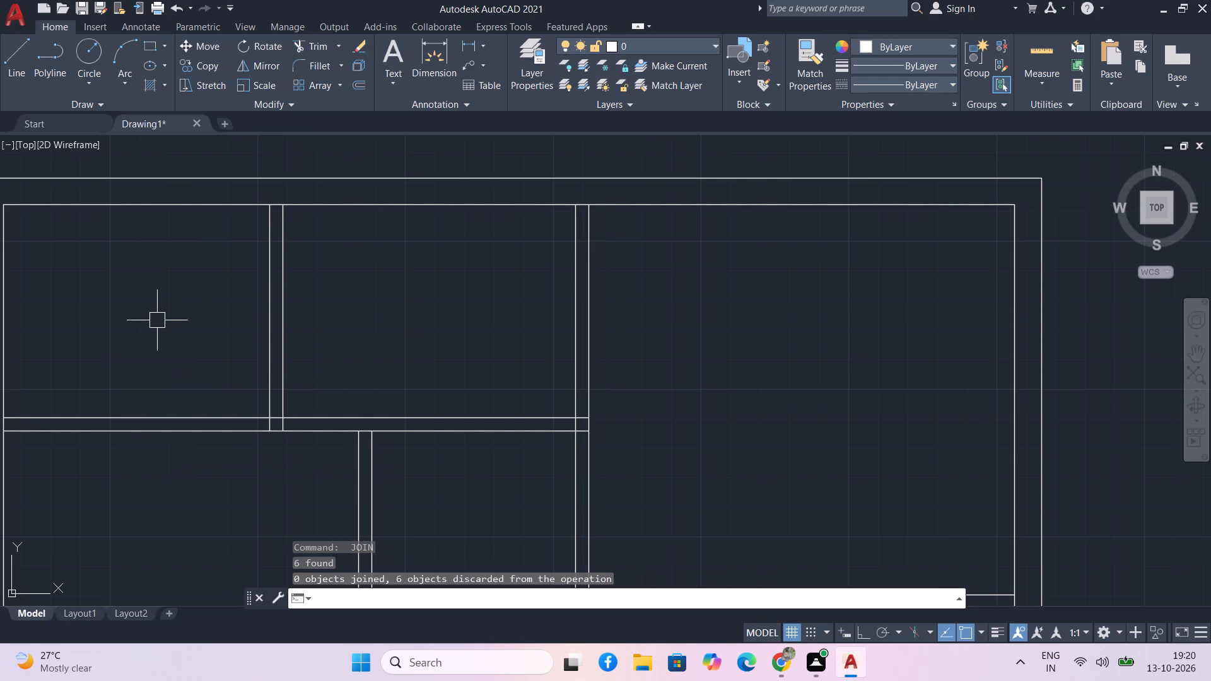
# With ortho on, draw a short horizontal line from the 10' by 11' room's inner lower-right corner across its right partition.
pyautogui.scroll(-2, 224, 394)
pyautogui.moveTo(238, 400); pyautogui.dragTo(168, 251, button='middle')
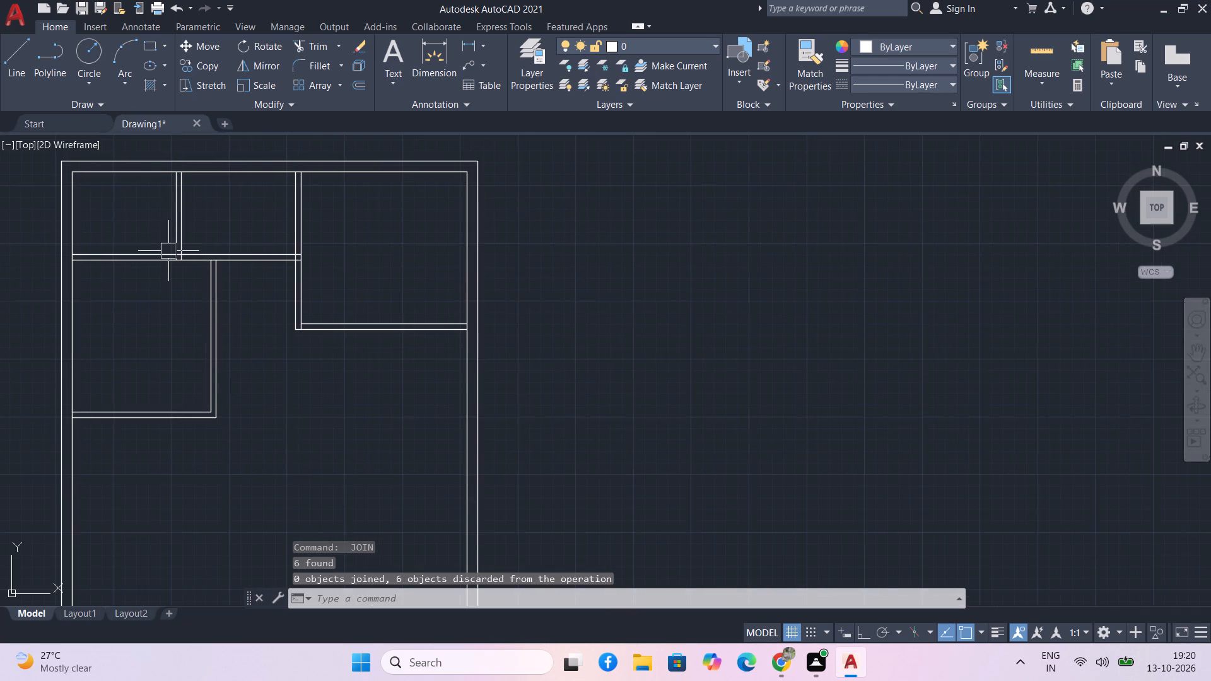
pyautogui.write('l')
pyautogui.press('space')
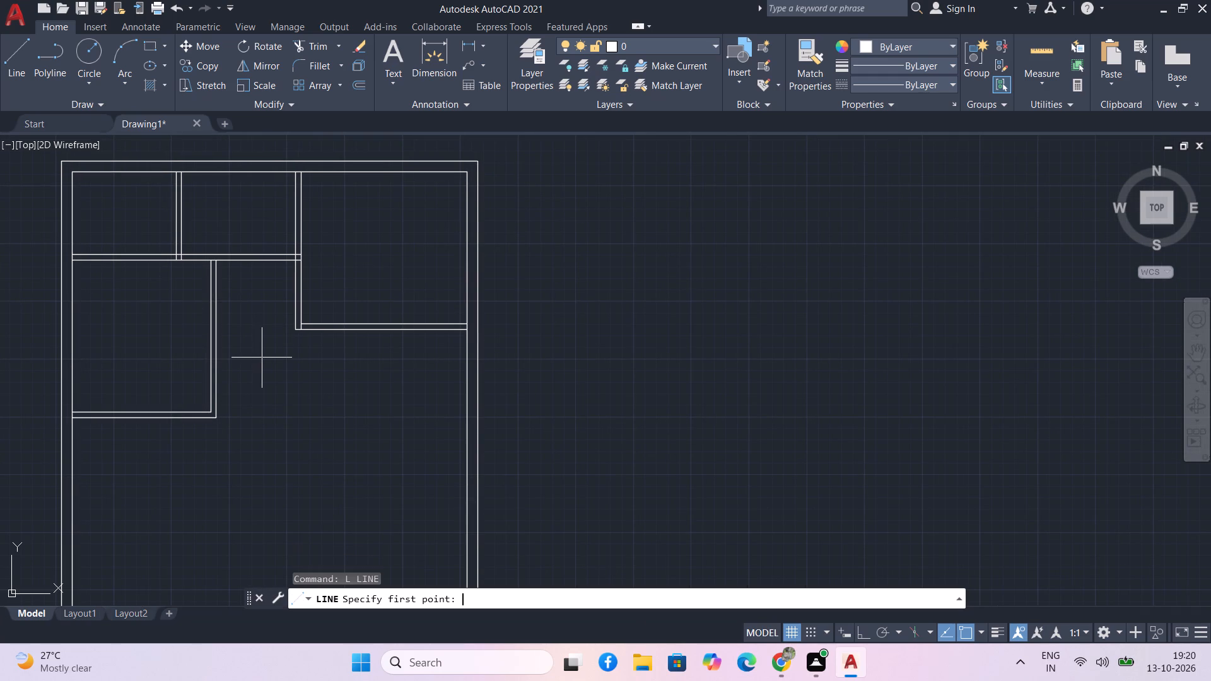
pyautogui.scroll(3, 194, 428)
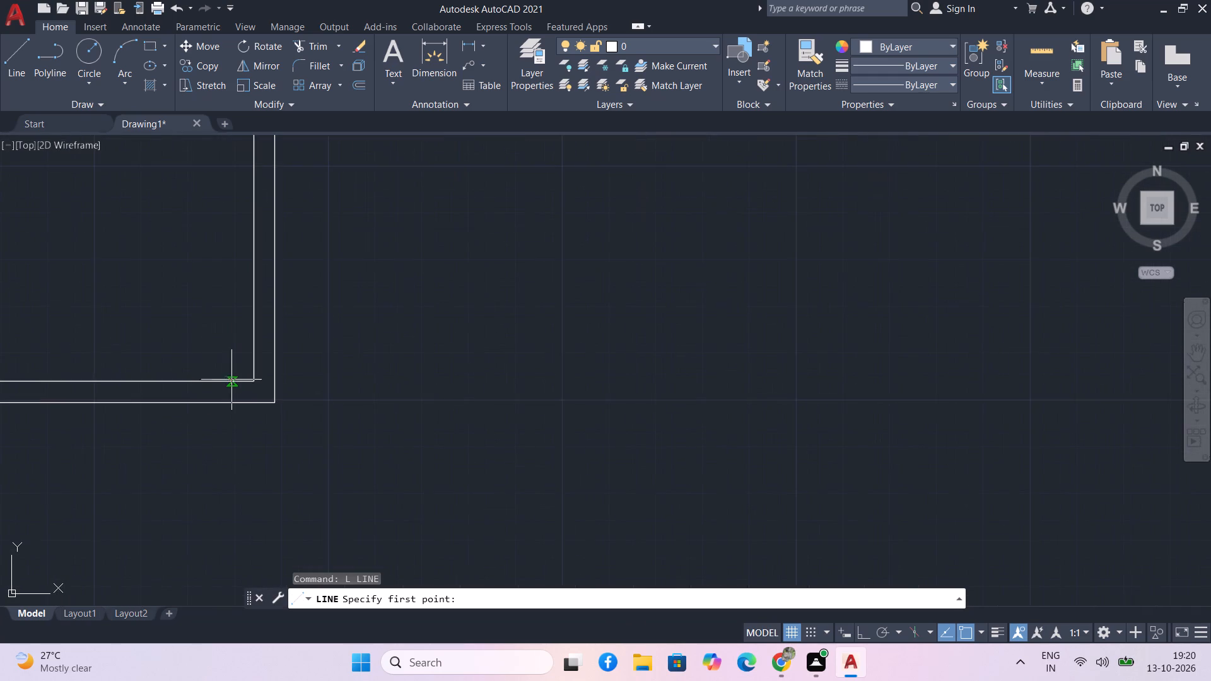
pyautogui.scroll(2, 231, 380)
pyautogui.click(286, 382)
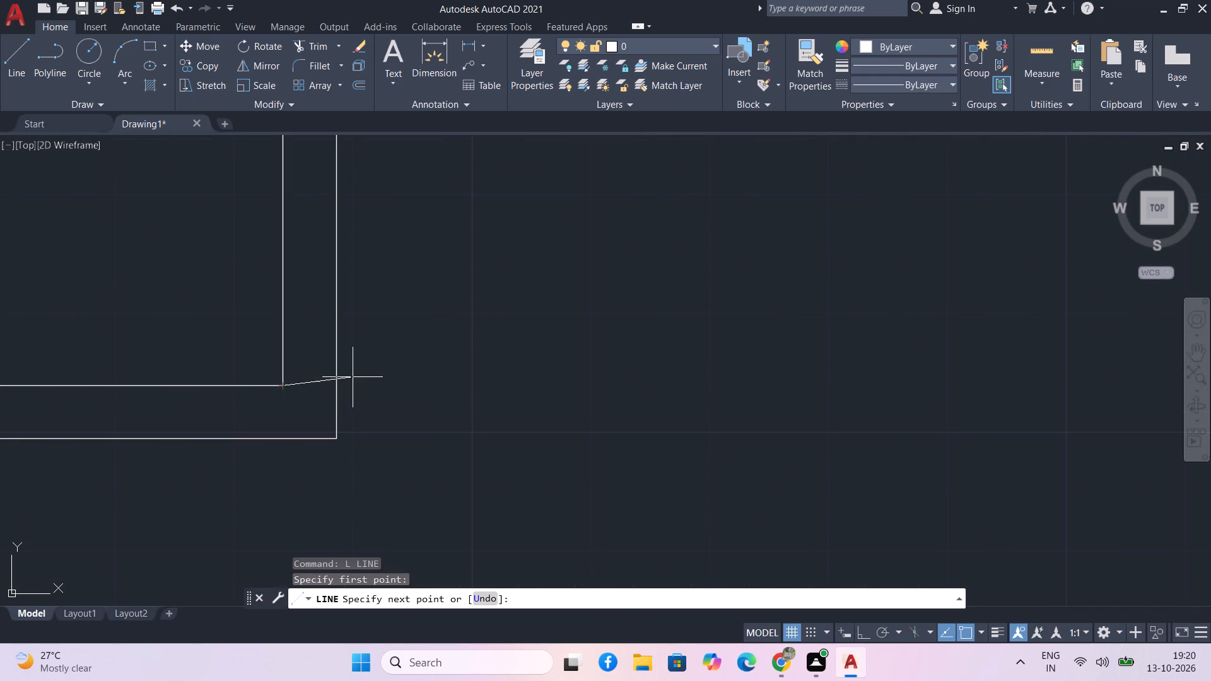
pyautogui.press('F8')
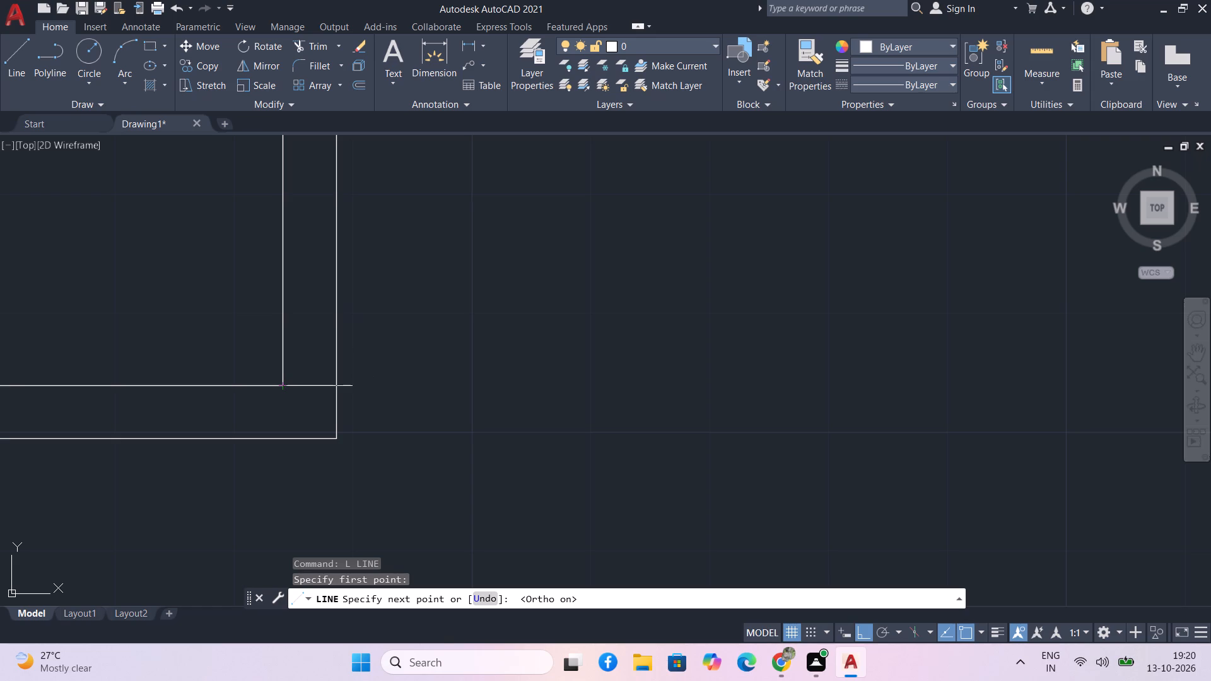
pyautogui.press('Return')
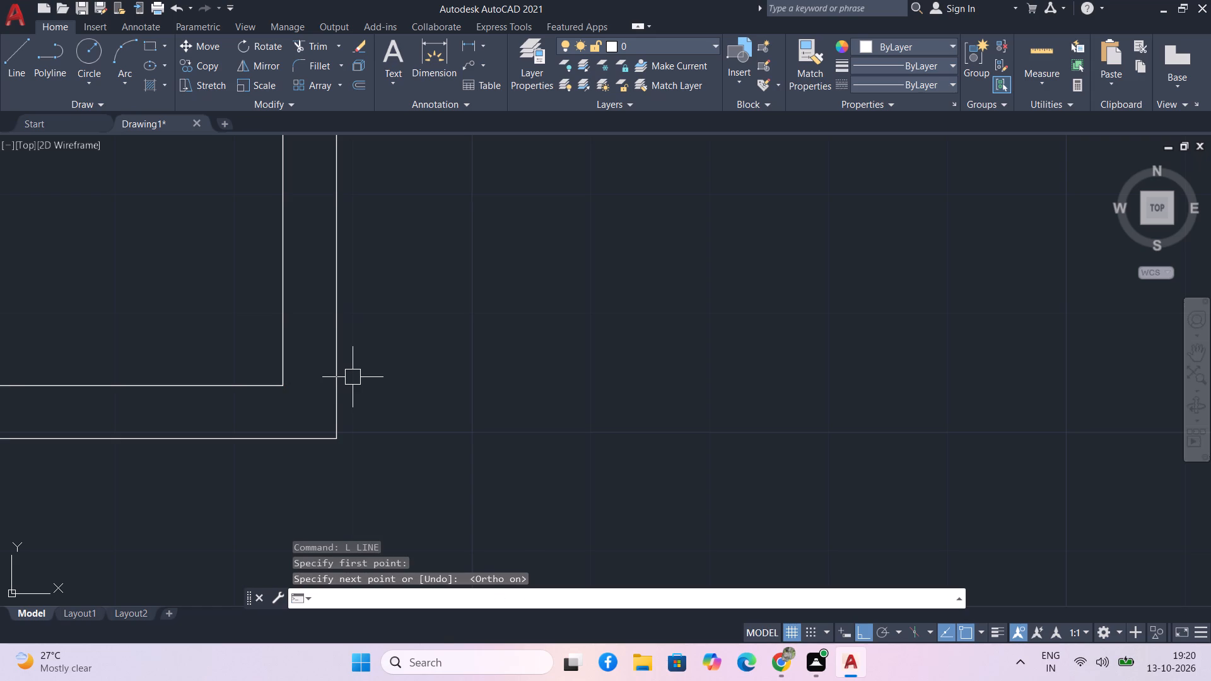
pyautogui.write('l')
pyautogui.press('space')
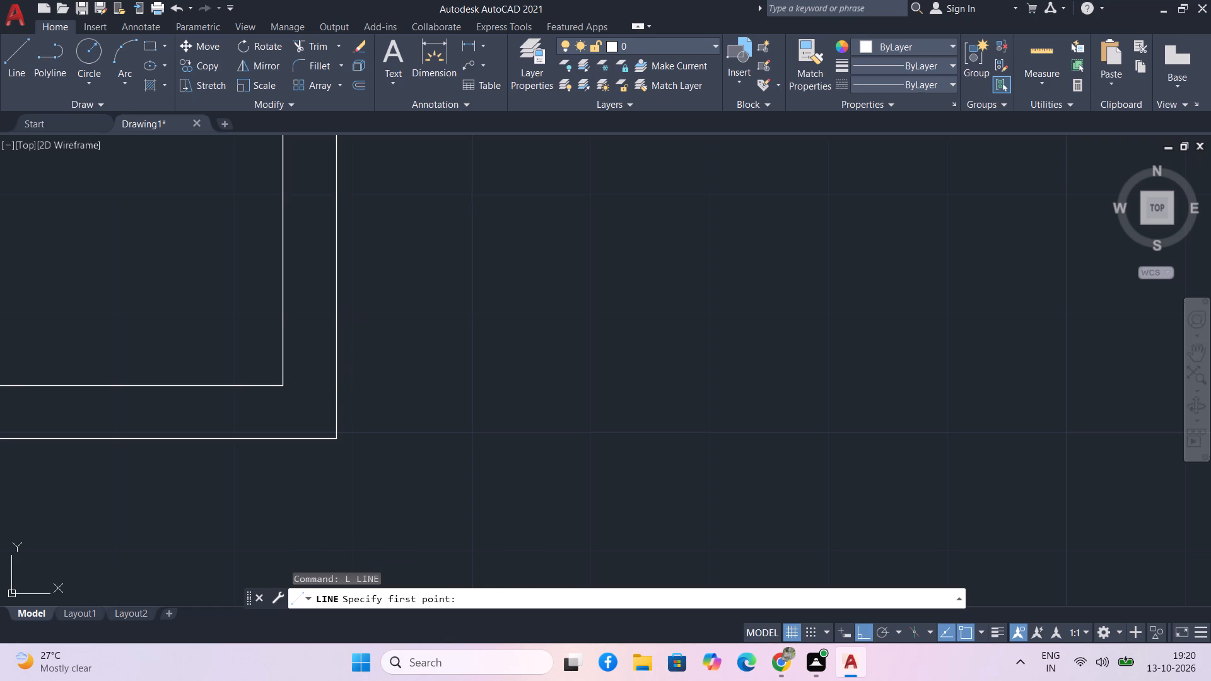
pyautogui.click(283, 389)
pyautogui.click(359, 385)
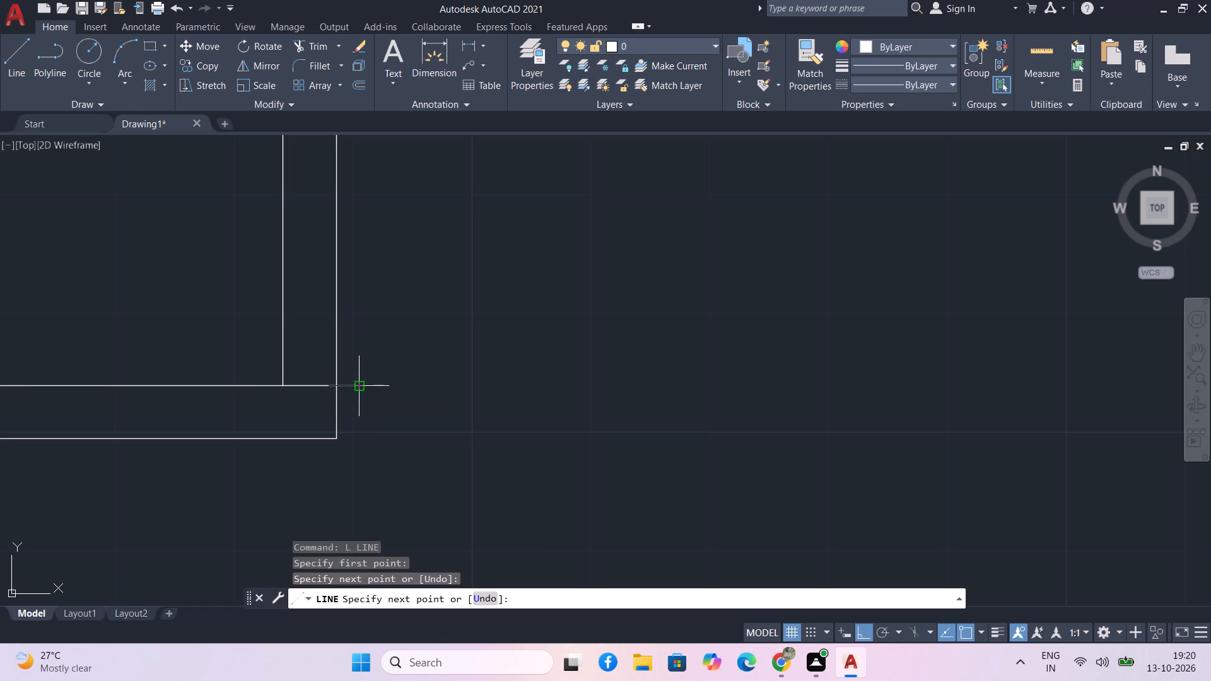
pyautogui.press('space')
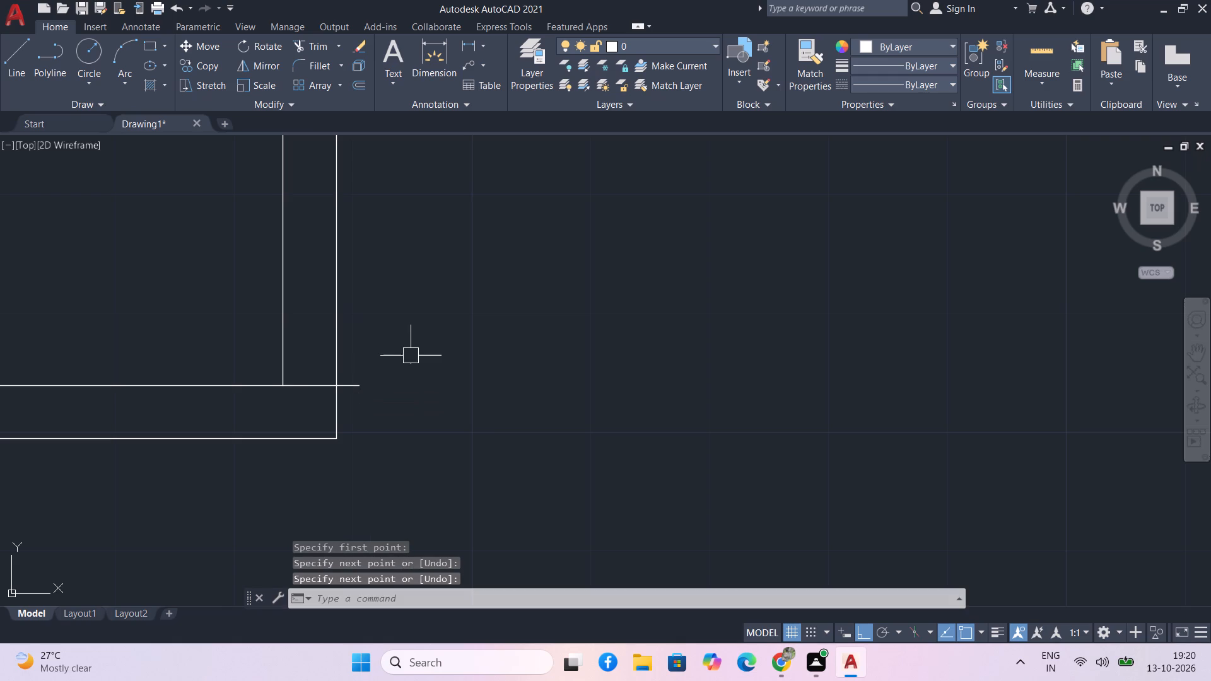
# Offset the short horizontal line 4' upward along the room's right partition.
pyautogui.write('o')
pyautogui.press('space')
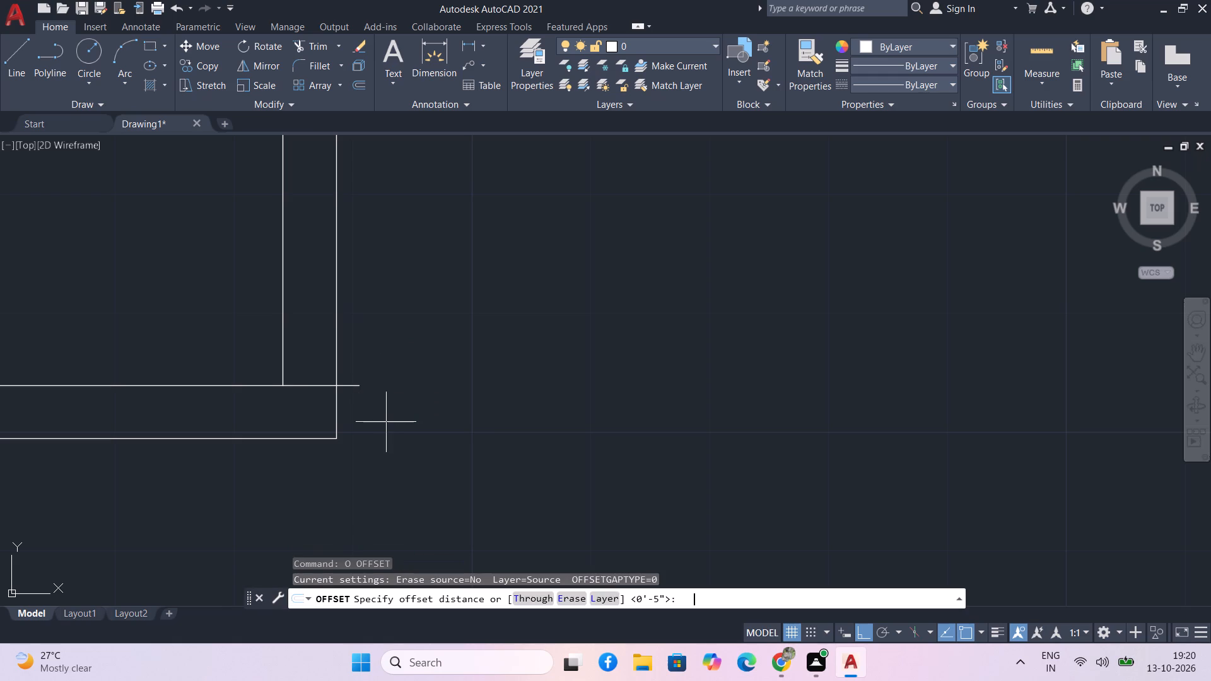
pyautogui.write("4'")
pyautogui.press('Return')
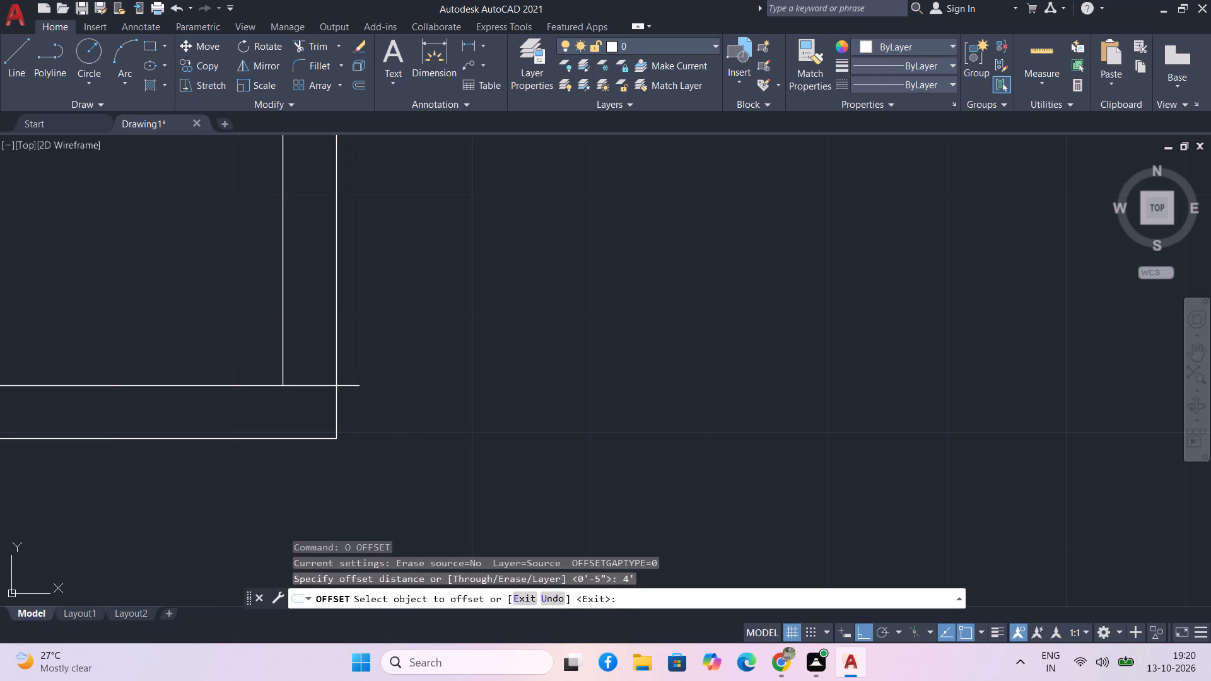
pyautogui.click(317, 388)
pyautogui.click(320, 294)
pyautogui.scroll(-2, 320, 294)
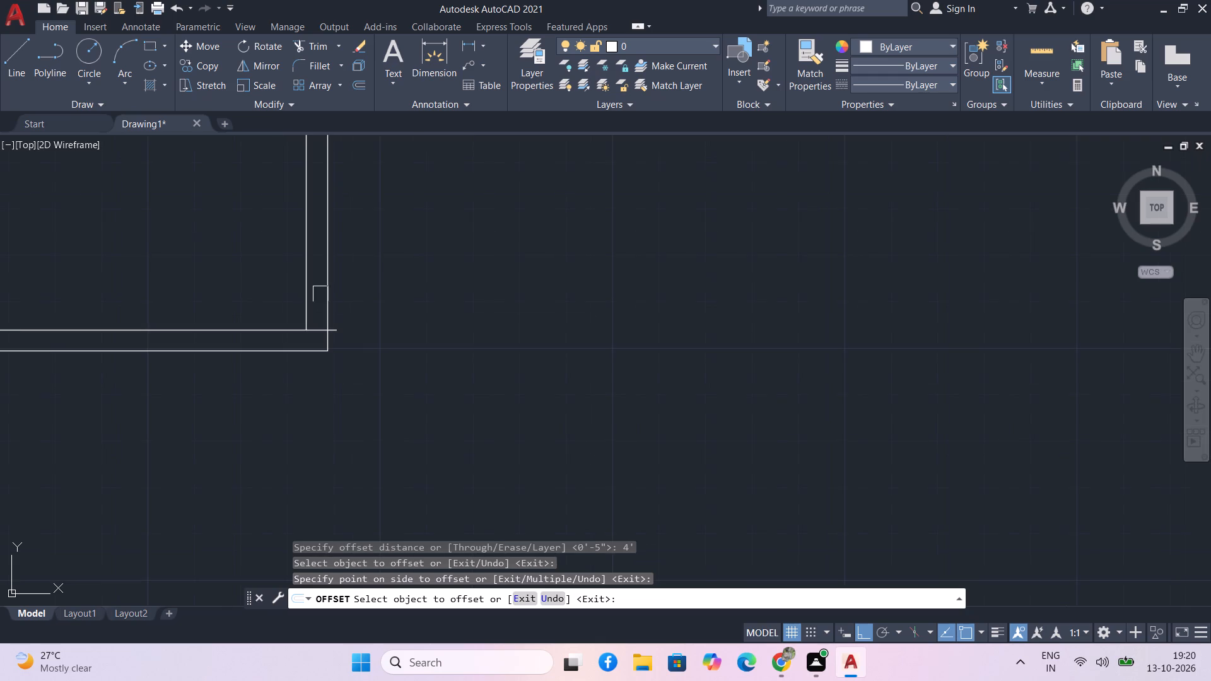
pyautogui.moveTo(320, 296); pyautogui.dragTo(313, 387, button='middle')
pyautogui.scroll(-1, 313, 387)
pyautogui.middleClick(370, 325)
pyautogui.moveTo(375, 329); pyautogui.dragTo(386, 356, button='middle')
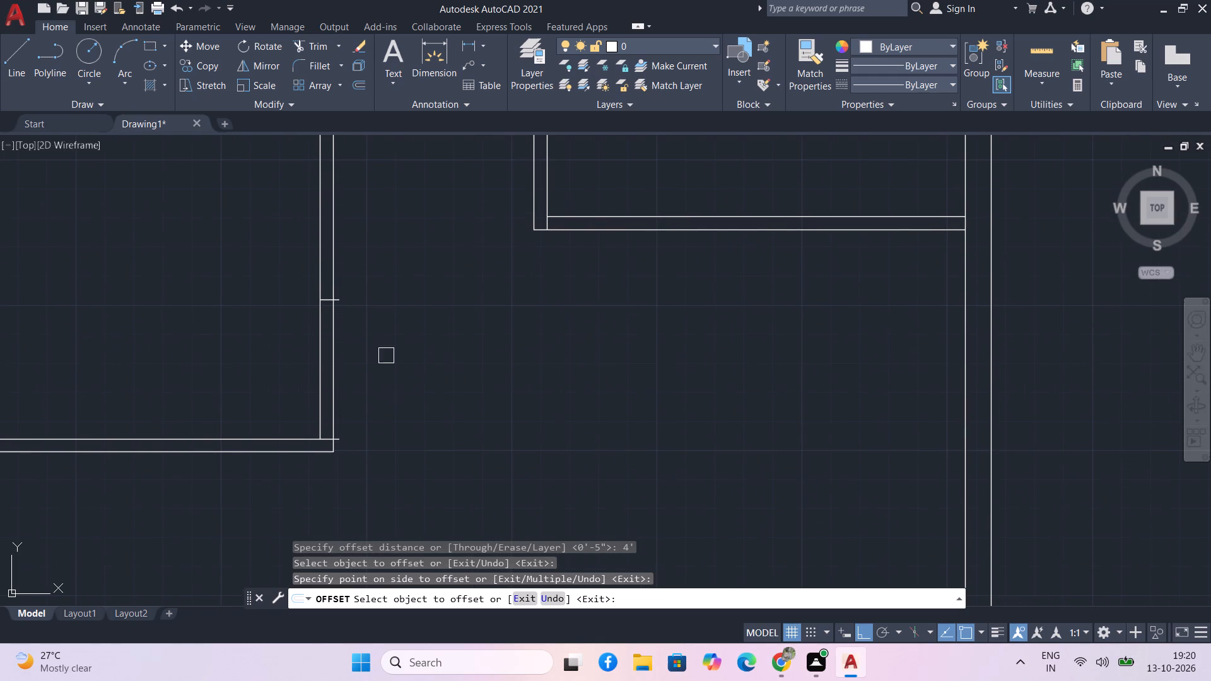
pyautogui.press('space')
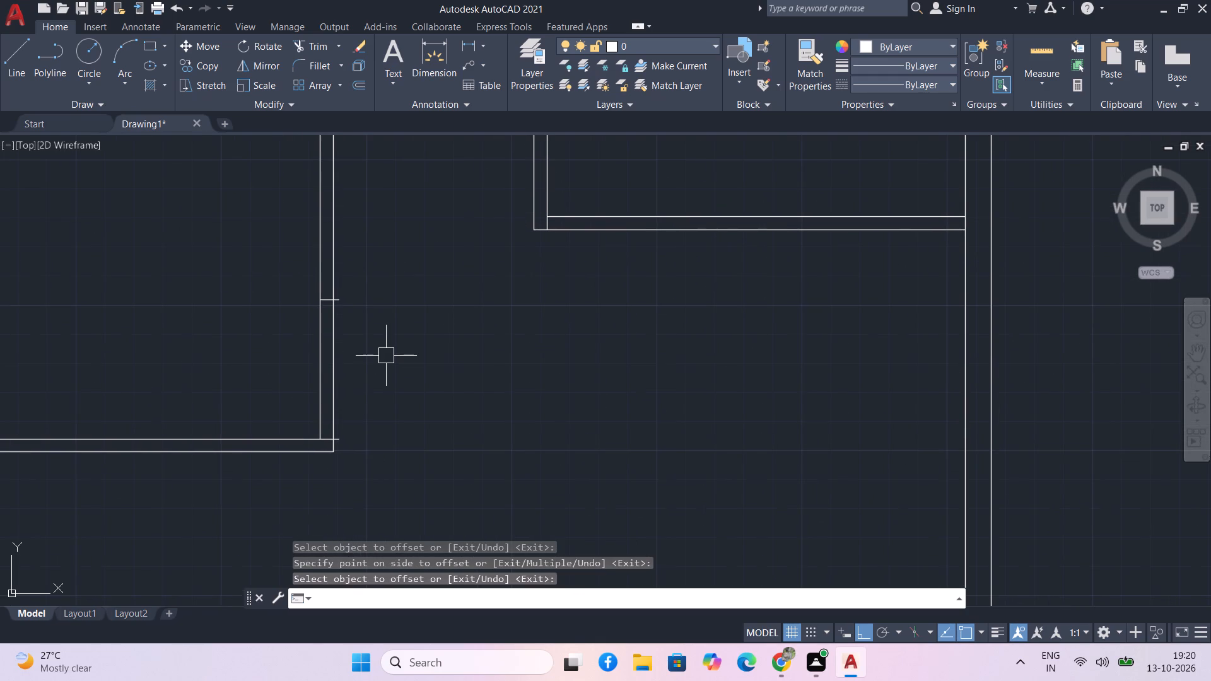
# Trim both right partition lines above the 4' mark and the end line's overhang, leaving a capped 4' wall stub.
pyautogui.write('tr')
pyautogui.press('space')
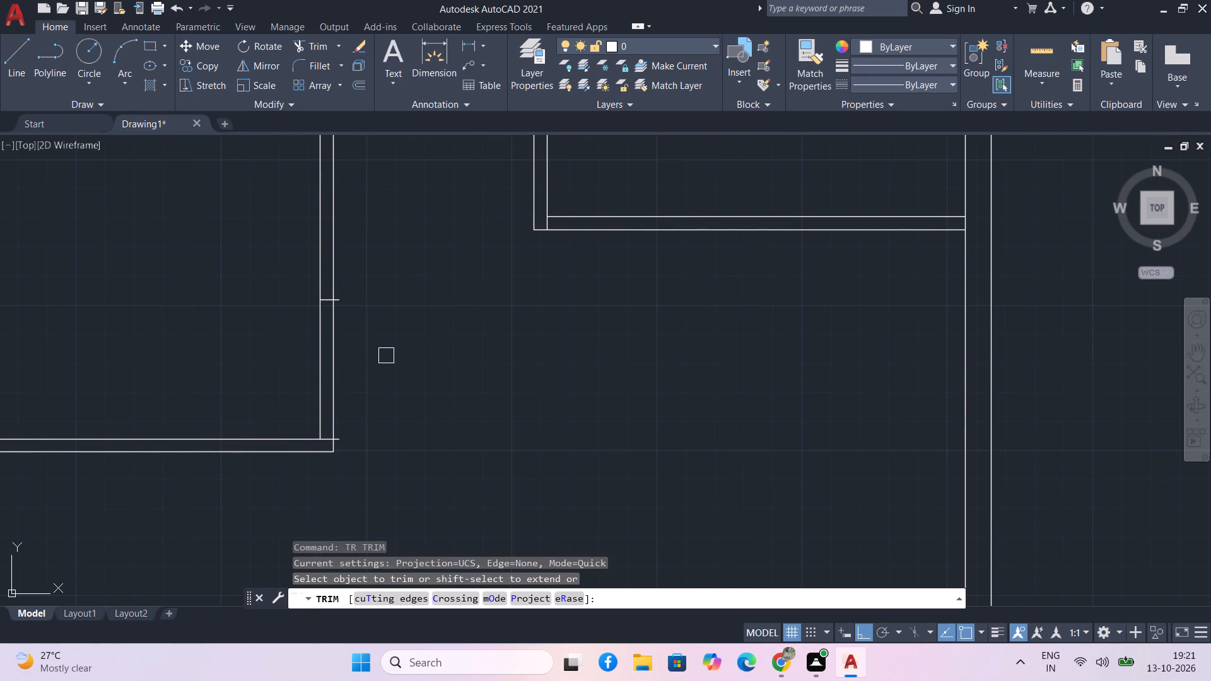
pyautogui.moveTo(453, 266); pyautogui.dragTo(272, 260)
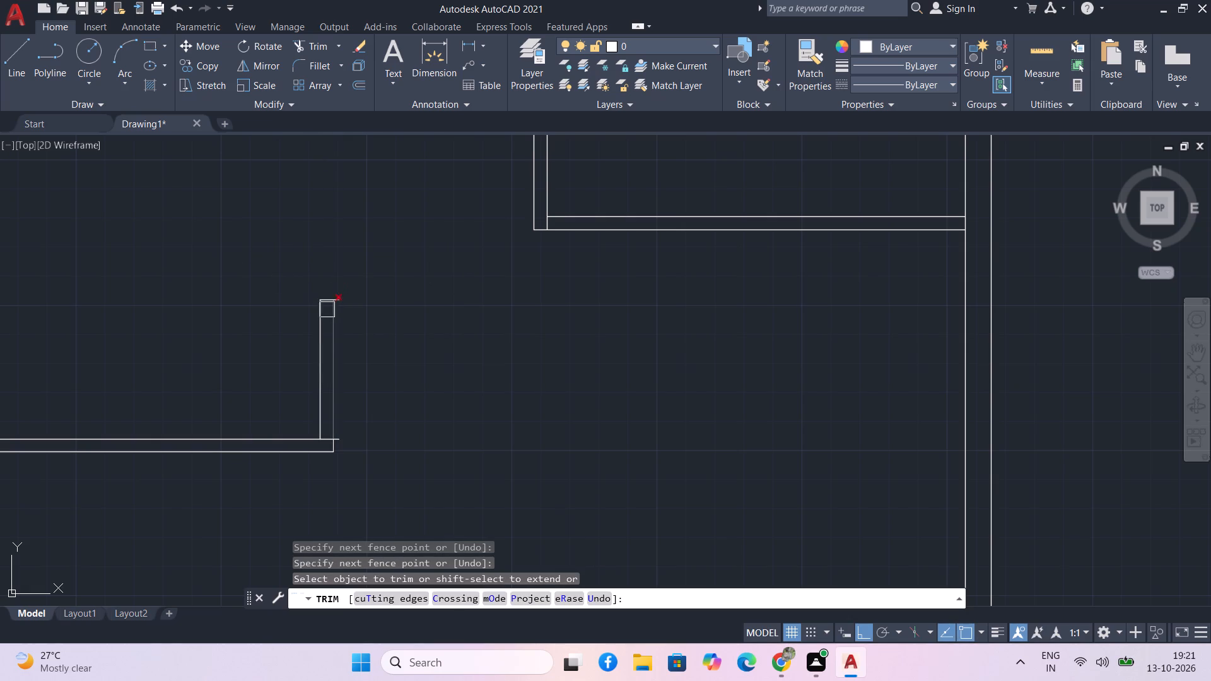
pyautogui.scroll(4, 336, 284)
pyautogui.click(339, 345)
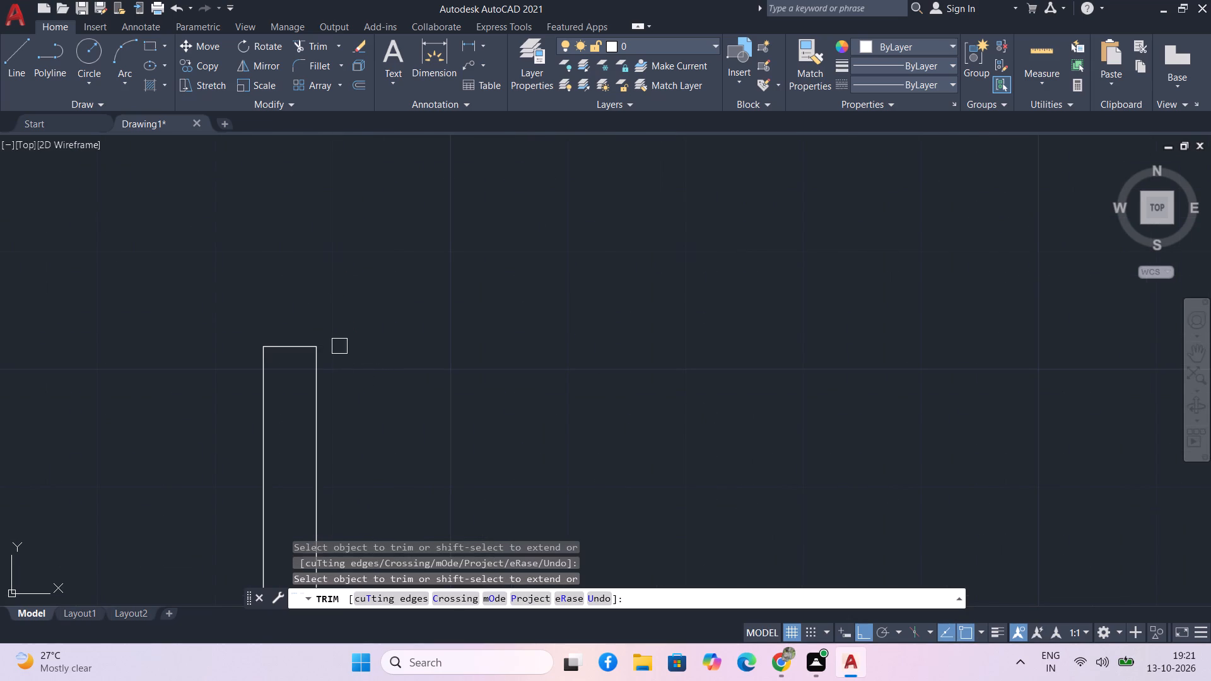
# Trim away the leftover short construction line at the room's lower-right partition corner.
pyautogui.scroll(-4, 373, 461)
pyautogui.moveTo(378, 456); pyautogui.dragTo(183, 103, button='middle')
pyautogui.middleClick(183, 103)
pyautogui.scroll(1, 167, 196)
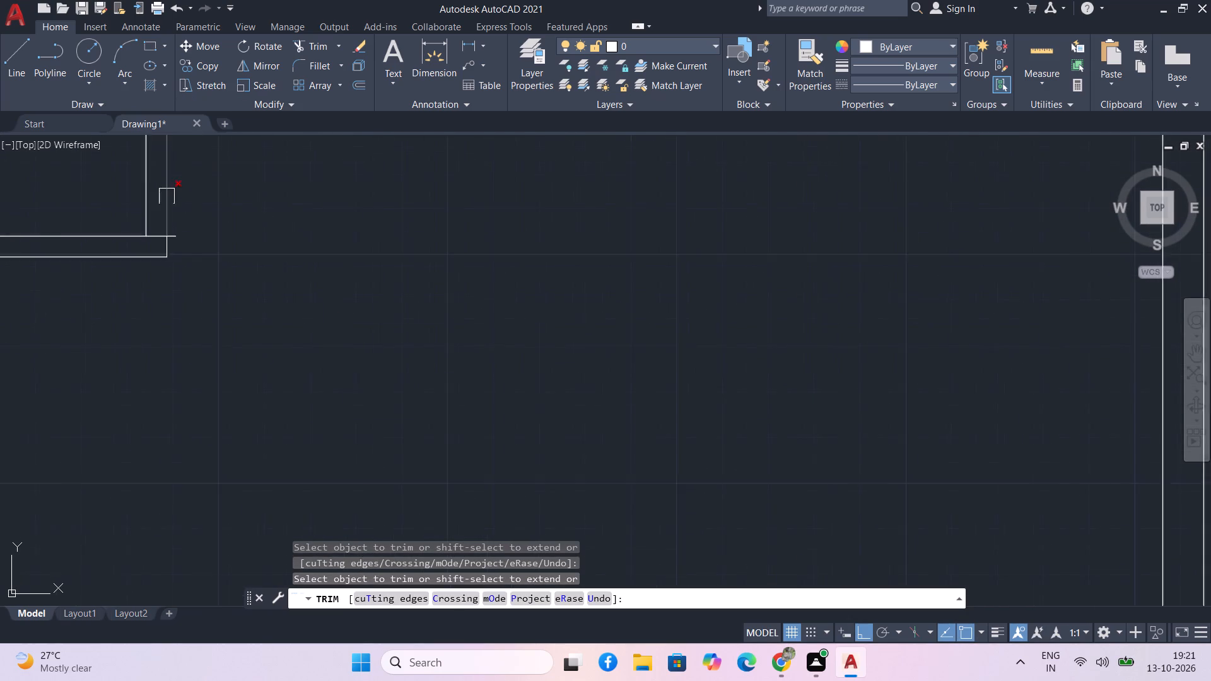
pyautogui.scroll(1, 167, 196)
pyautogui.click(180, 263)
pyautogui.click(146, 262)
pyautogui.scroll(-2, 149, 250)
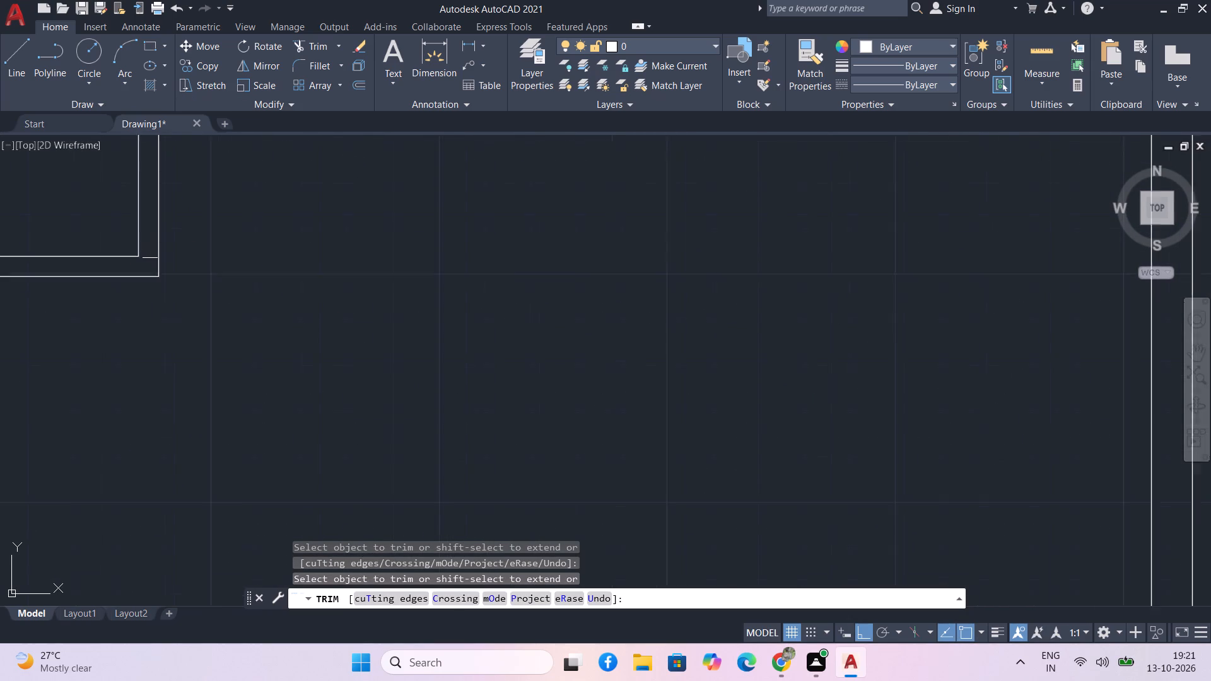
# Trim the left outer wall's inner line between the room's two bottom partition lines to open the wall junction.
pyautogui.moveTo(233, 262); pyautogui.dragTo(261, 324, button='middle')
pyautogui.middleClick(261, 324)
pyautogui.scroll(-2, 261, 300)
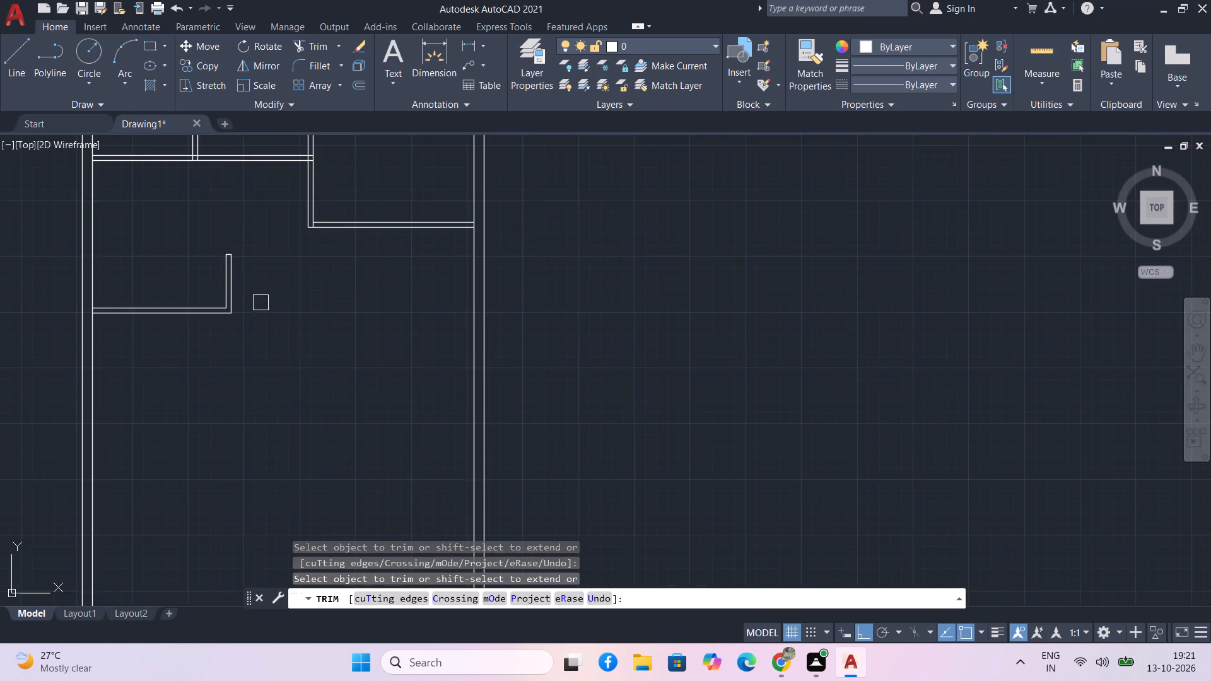
pyautogui.moveTo(260, 303); pyautogui.dragTo(317, 314, button='middle')
pyautogui.scroll(2, 155, 320)
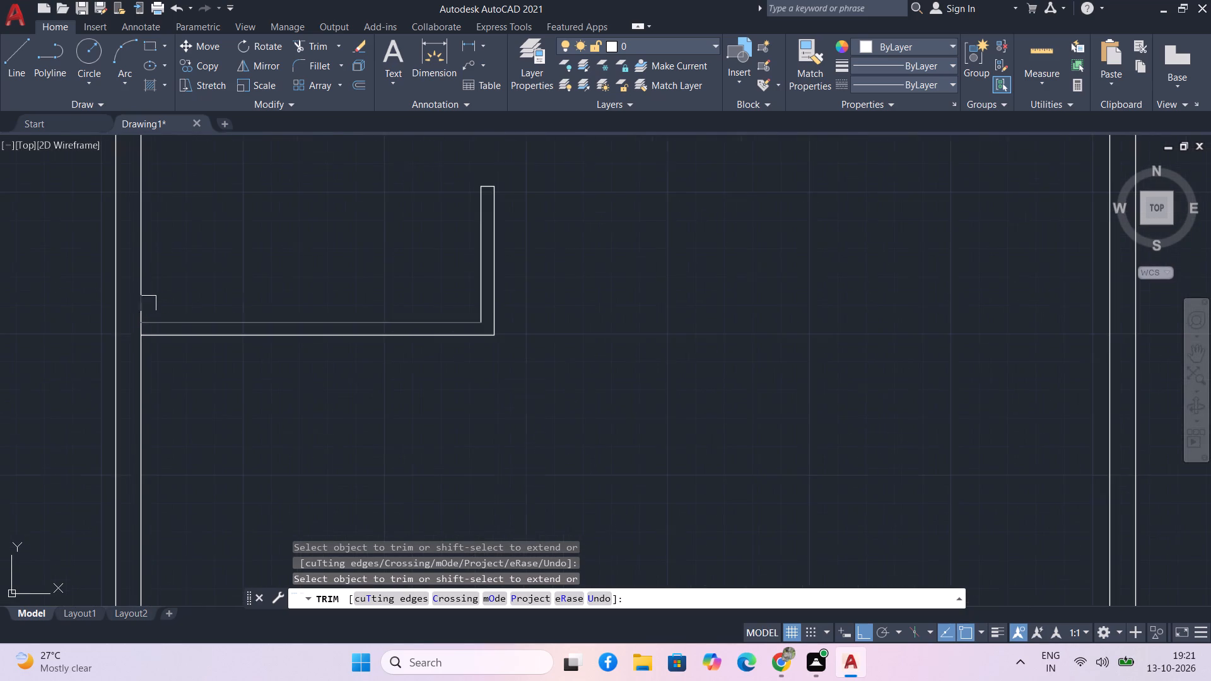
pyautogui.scroll(3, 144, 312)
pyautogui.click(137, 351)
pyautogui.scroll(-2, 139, 338)
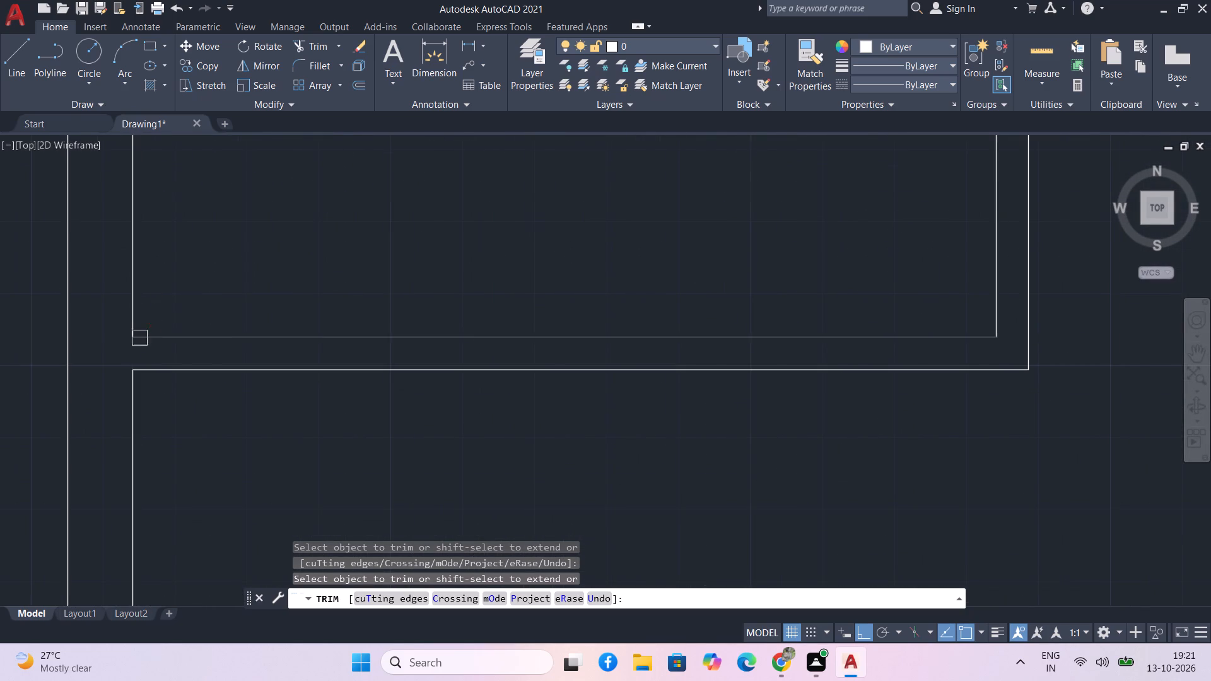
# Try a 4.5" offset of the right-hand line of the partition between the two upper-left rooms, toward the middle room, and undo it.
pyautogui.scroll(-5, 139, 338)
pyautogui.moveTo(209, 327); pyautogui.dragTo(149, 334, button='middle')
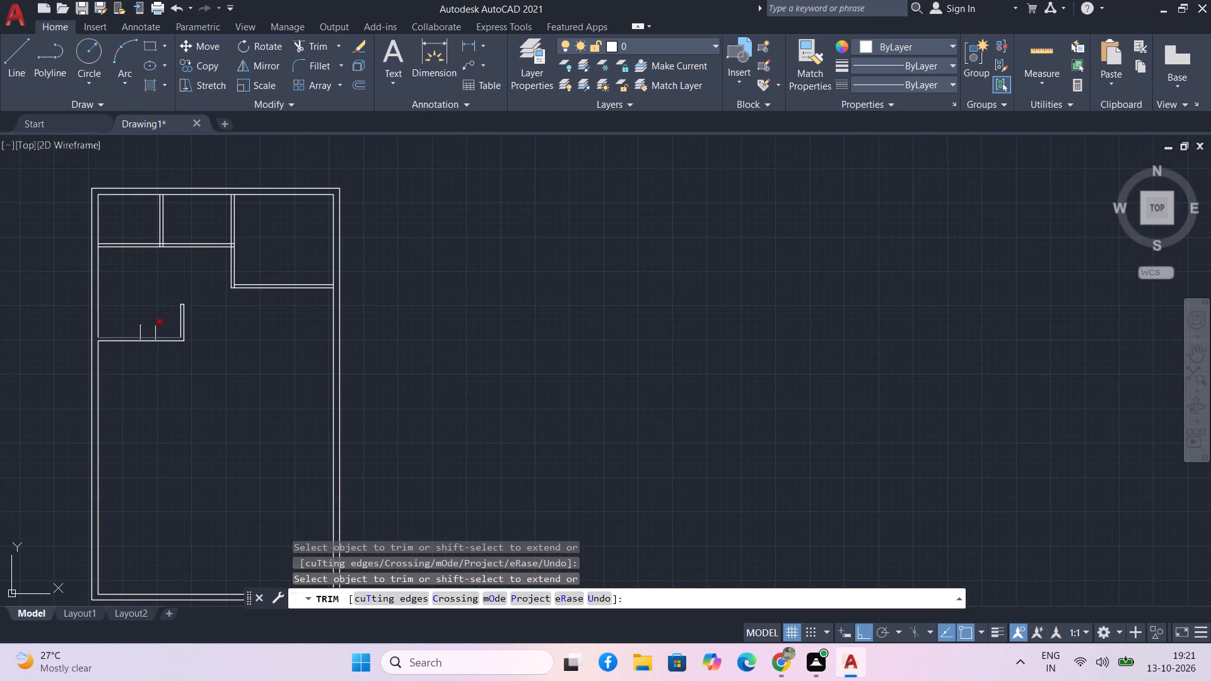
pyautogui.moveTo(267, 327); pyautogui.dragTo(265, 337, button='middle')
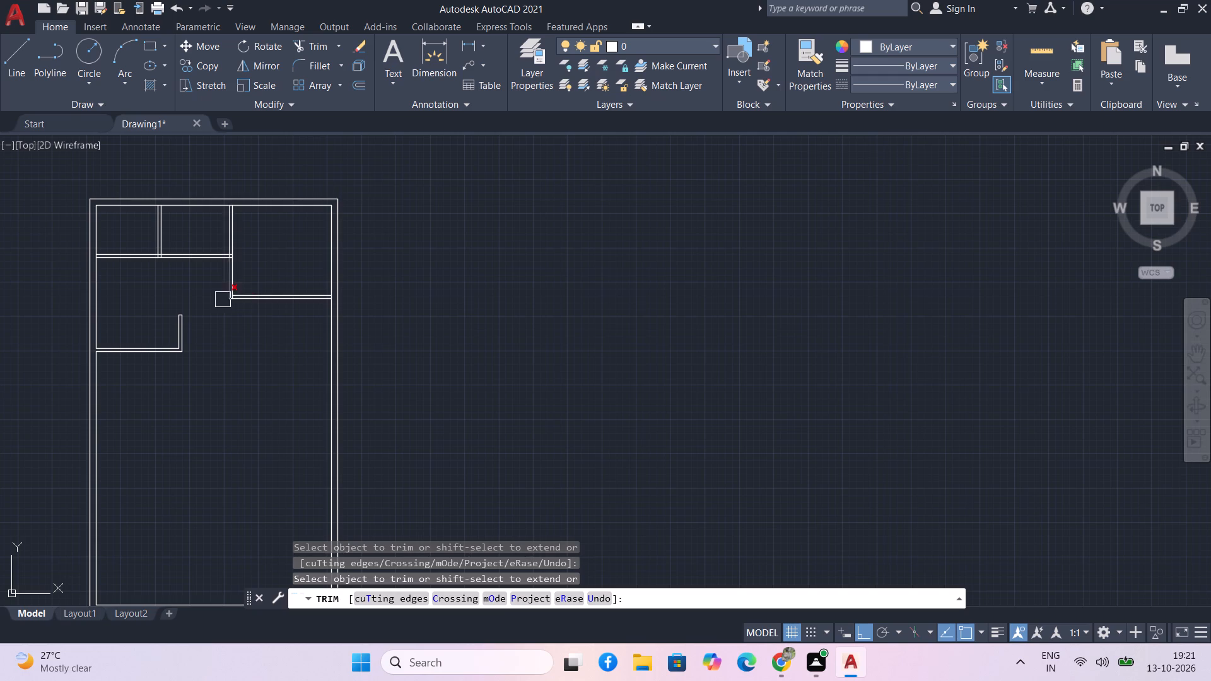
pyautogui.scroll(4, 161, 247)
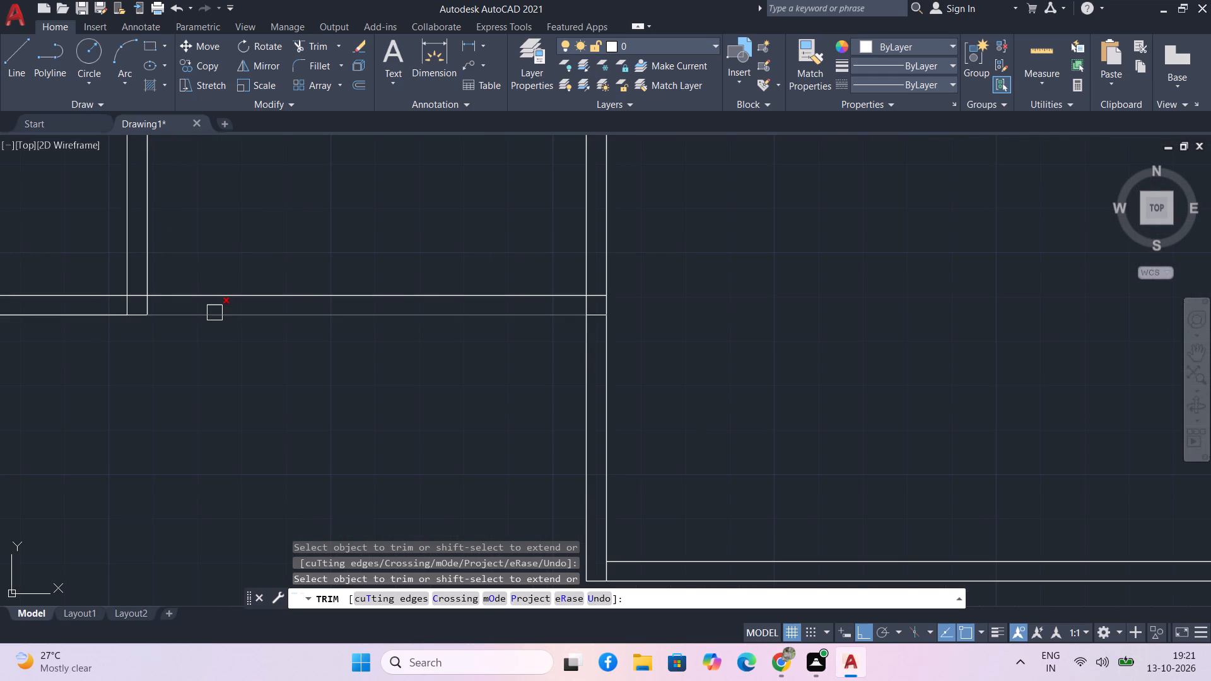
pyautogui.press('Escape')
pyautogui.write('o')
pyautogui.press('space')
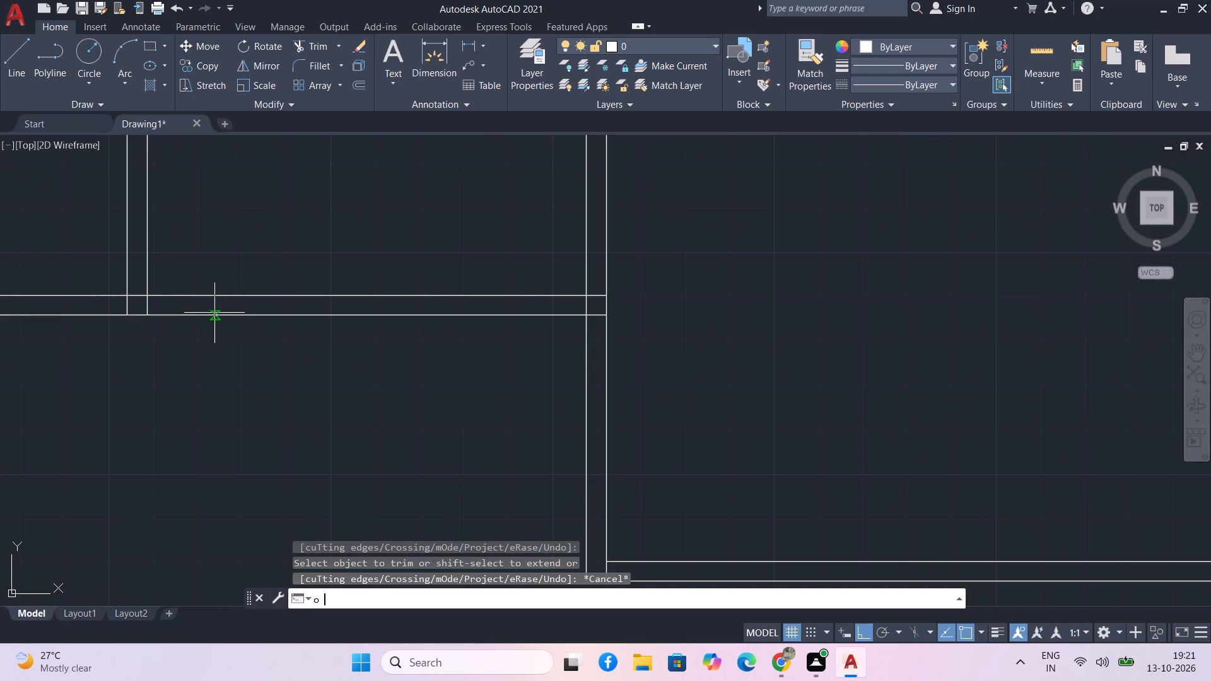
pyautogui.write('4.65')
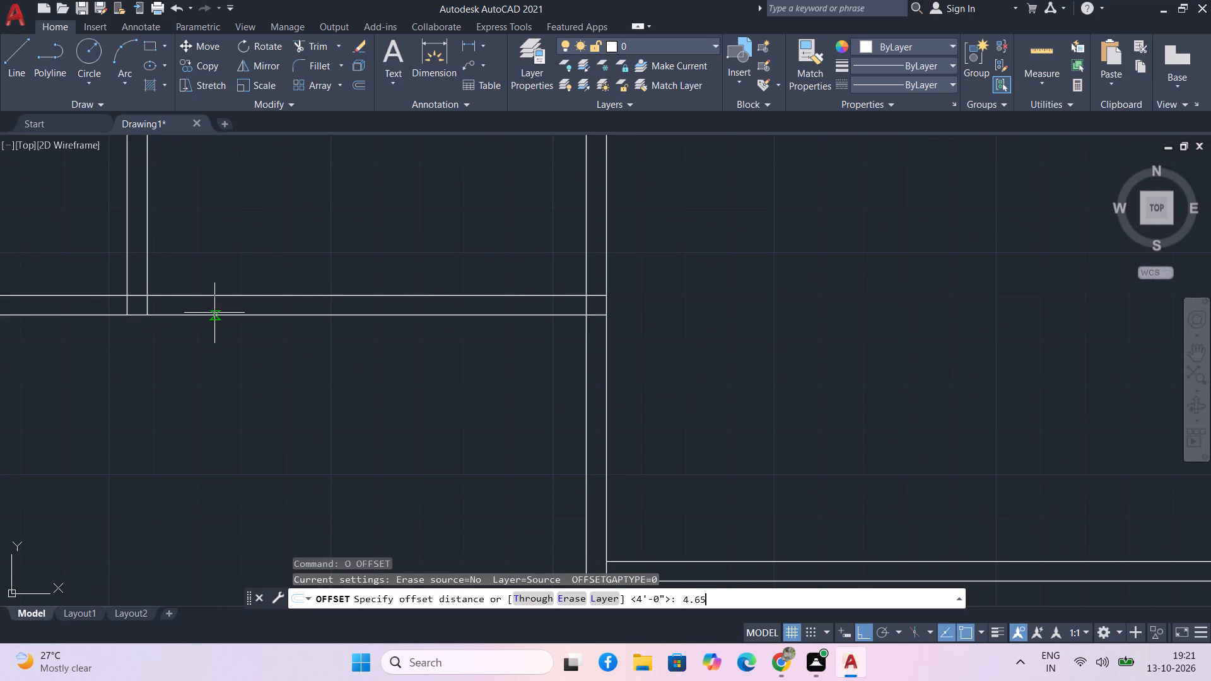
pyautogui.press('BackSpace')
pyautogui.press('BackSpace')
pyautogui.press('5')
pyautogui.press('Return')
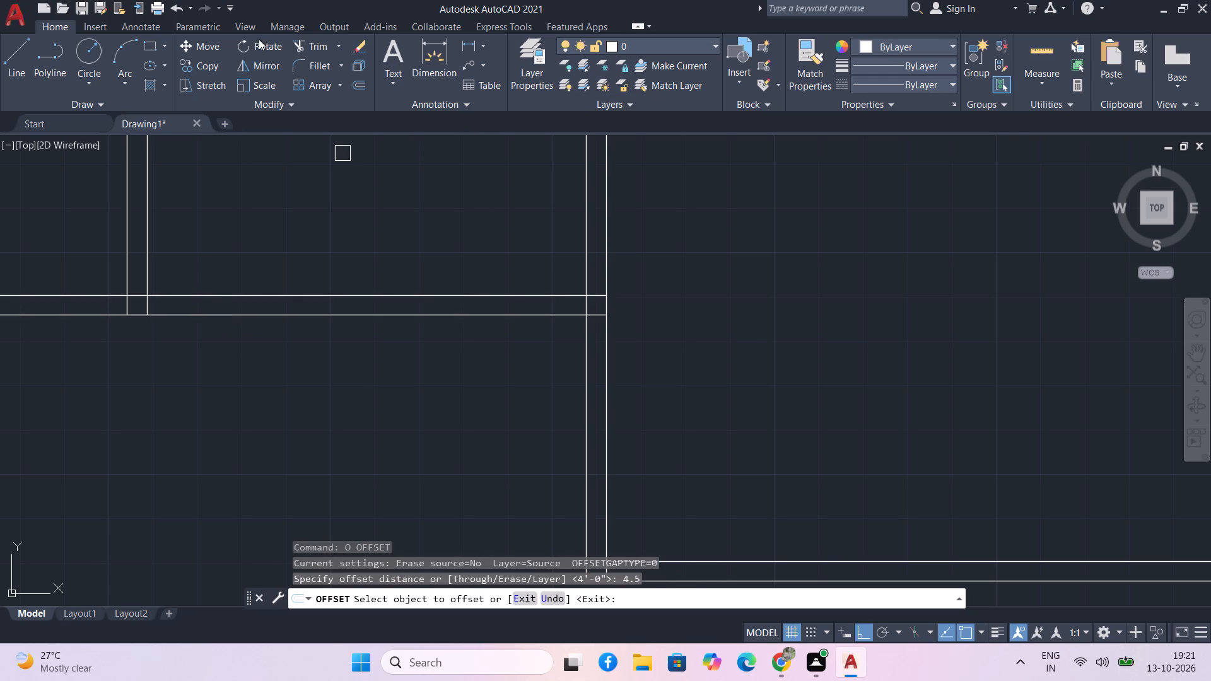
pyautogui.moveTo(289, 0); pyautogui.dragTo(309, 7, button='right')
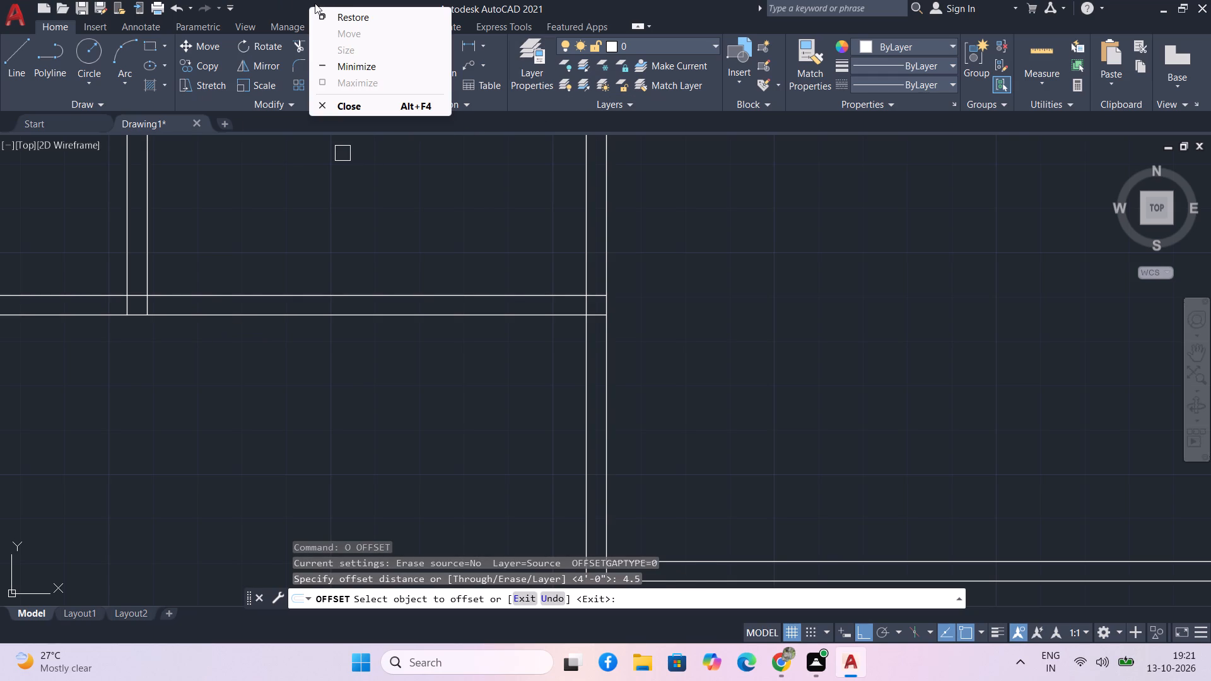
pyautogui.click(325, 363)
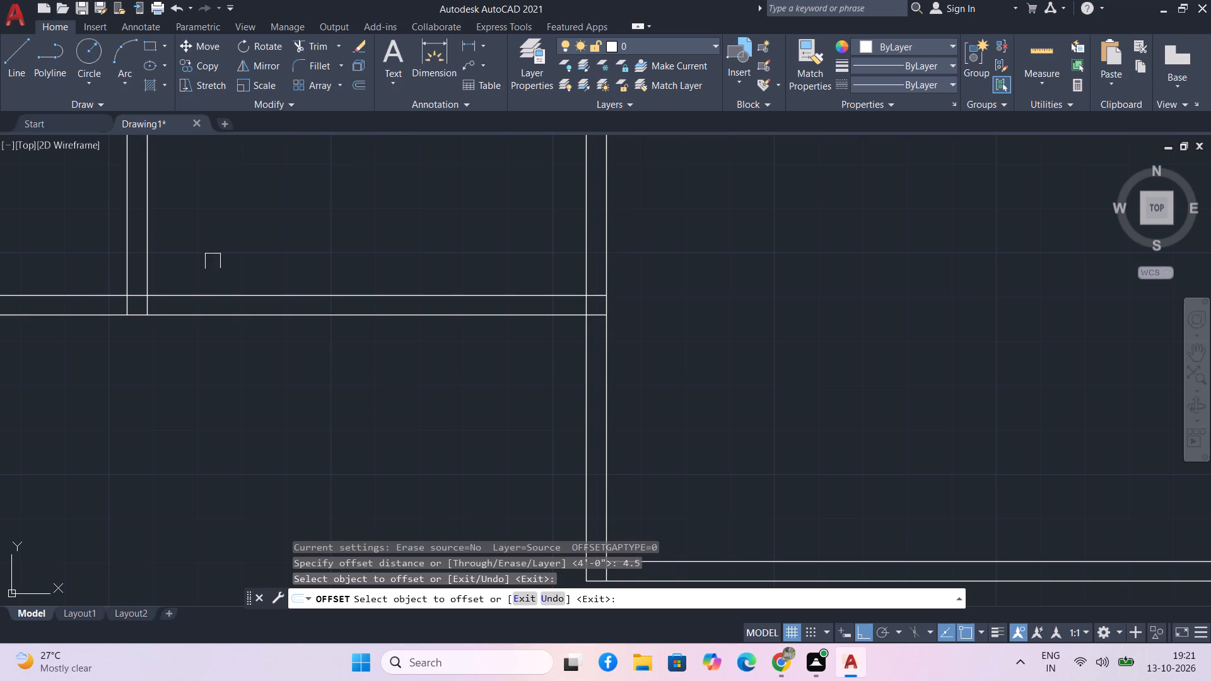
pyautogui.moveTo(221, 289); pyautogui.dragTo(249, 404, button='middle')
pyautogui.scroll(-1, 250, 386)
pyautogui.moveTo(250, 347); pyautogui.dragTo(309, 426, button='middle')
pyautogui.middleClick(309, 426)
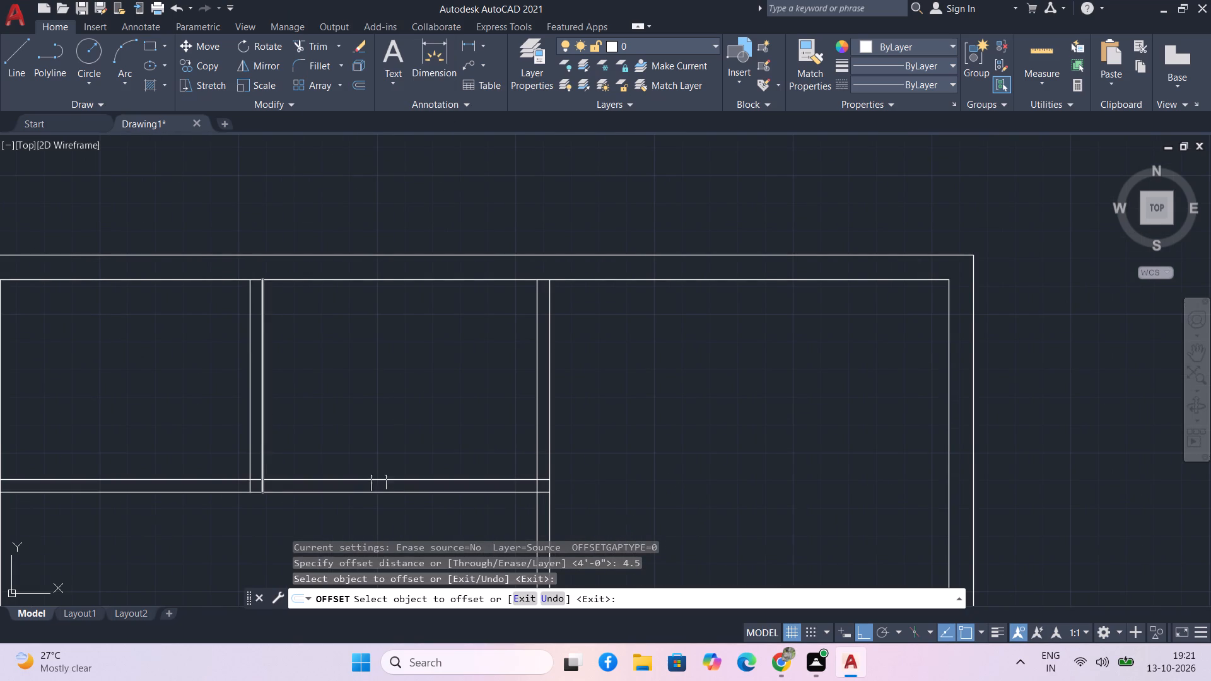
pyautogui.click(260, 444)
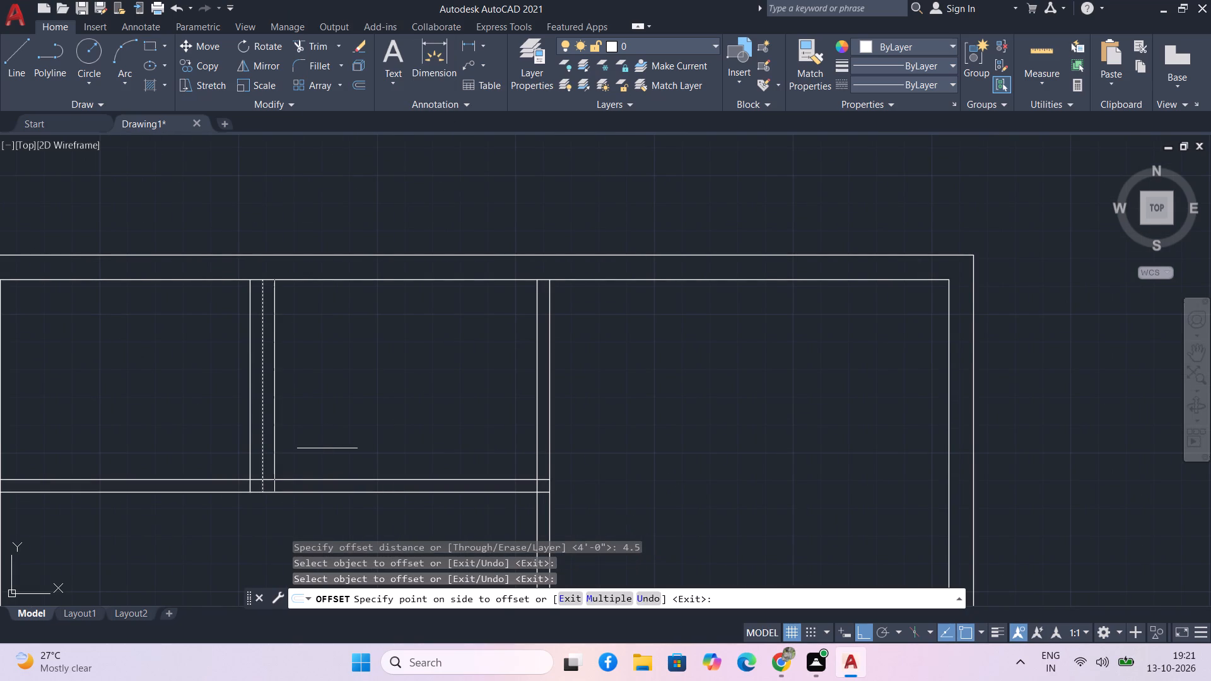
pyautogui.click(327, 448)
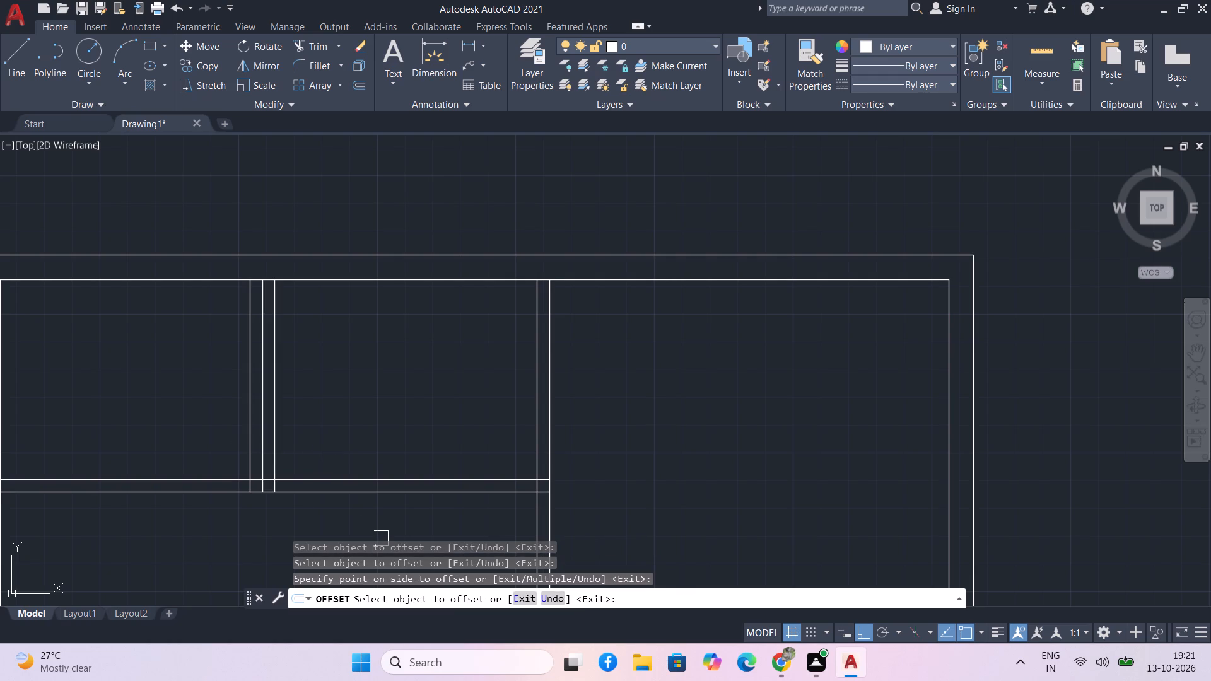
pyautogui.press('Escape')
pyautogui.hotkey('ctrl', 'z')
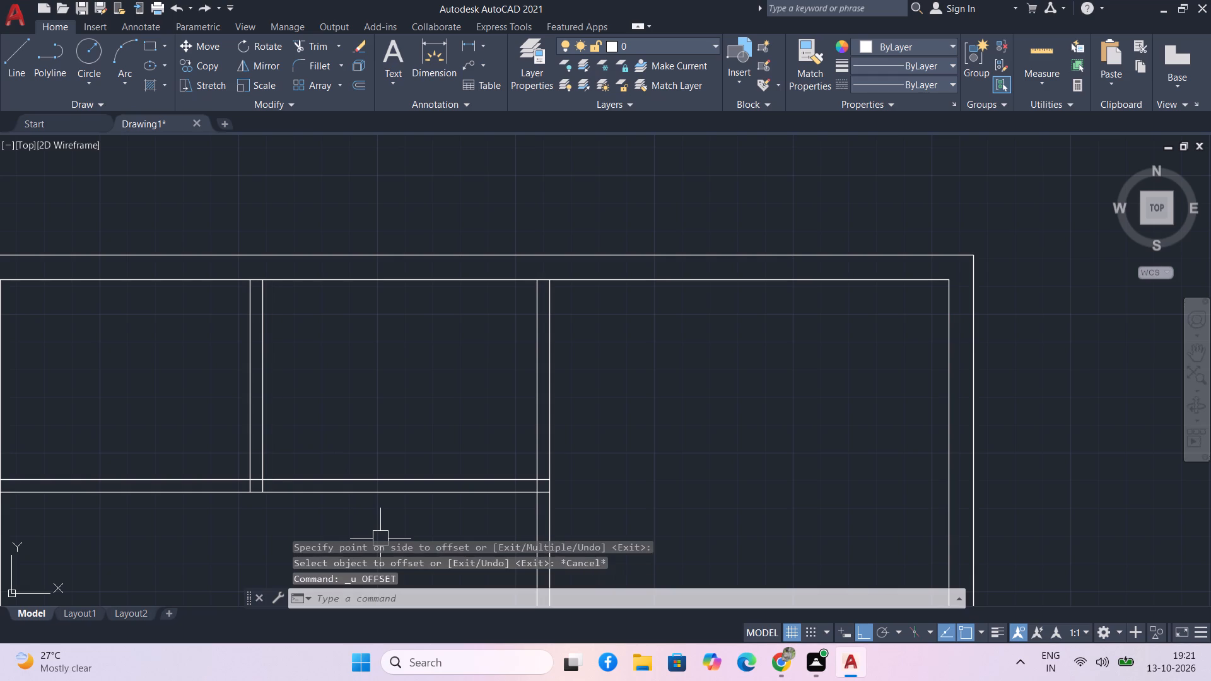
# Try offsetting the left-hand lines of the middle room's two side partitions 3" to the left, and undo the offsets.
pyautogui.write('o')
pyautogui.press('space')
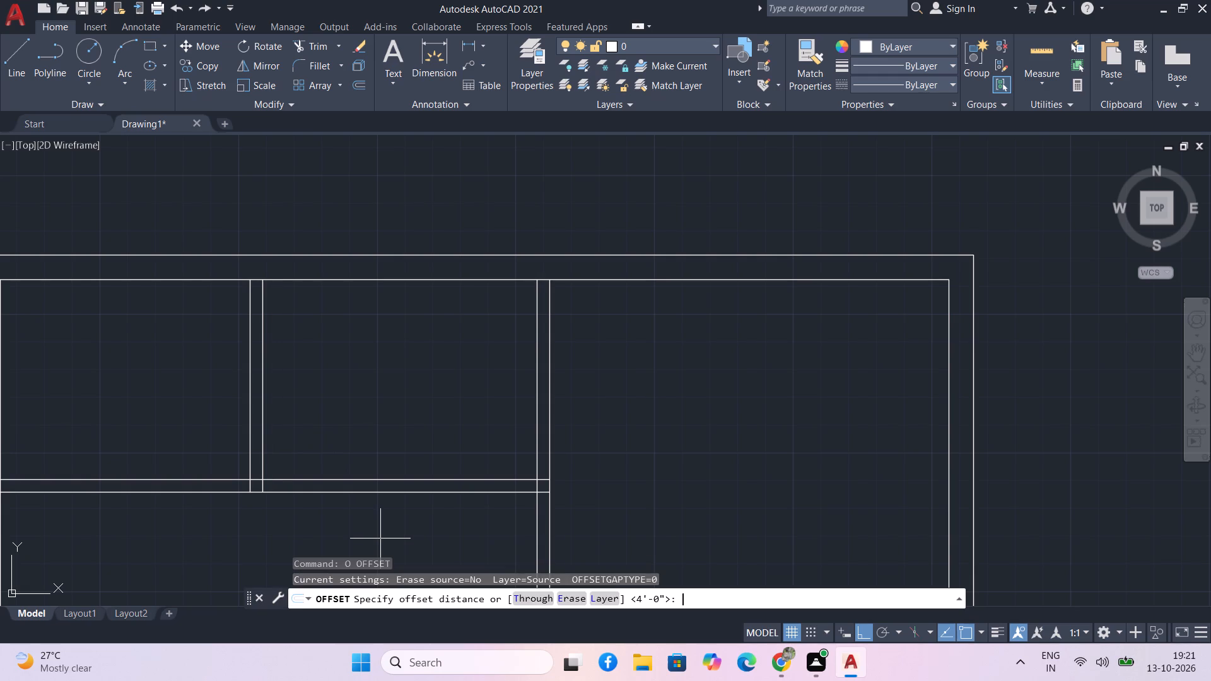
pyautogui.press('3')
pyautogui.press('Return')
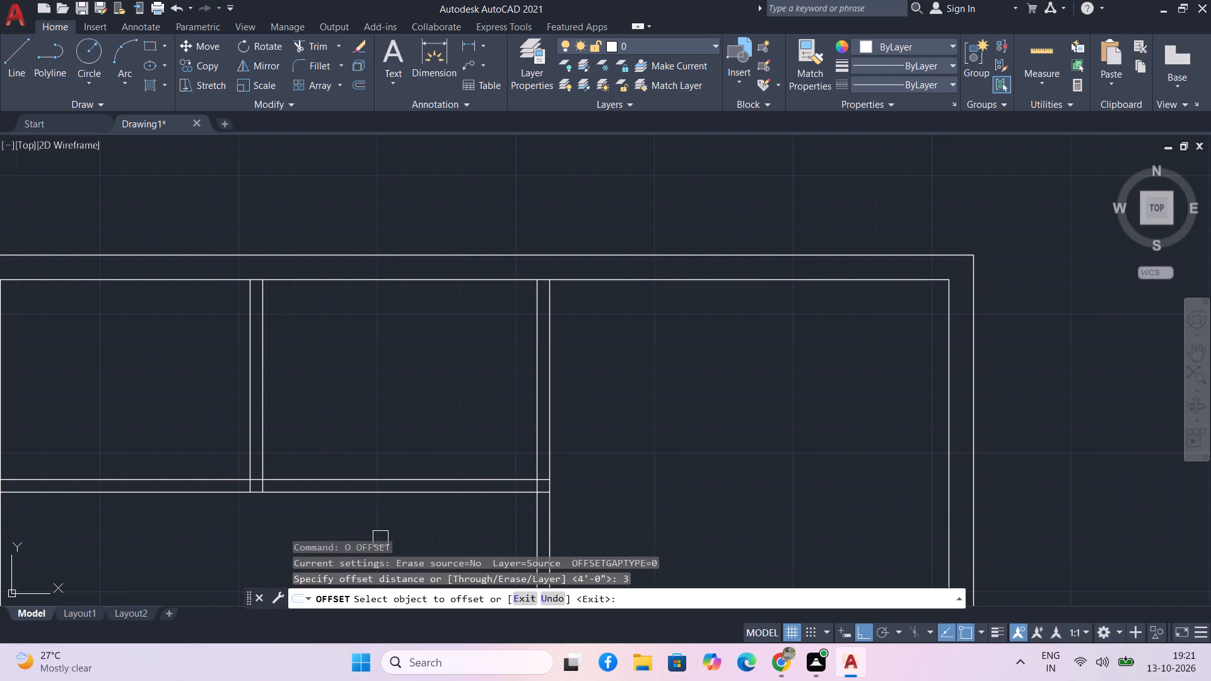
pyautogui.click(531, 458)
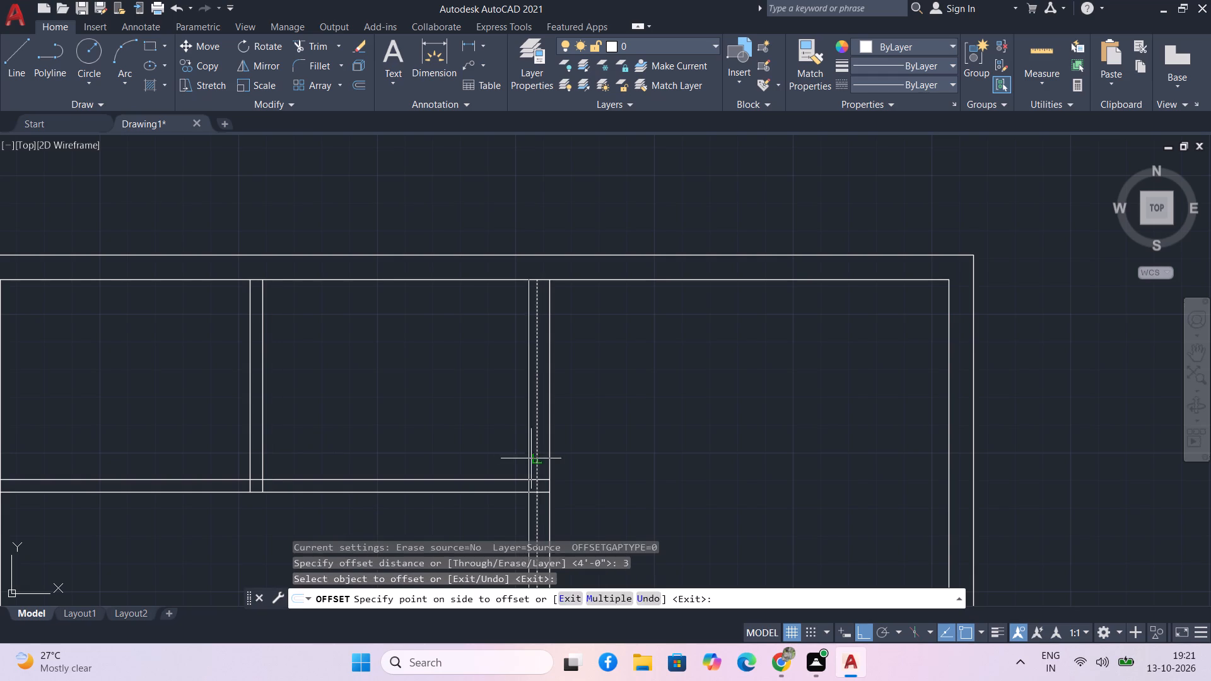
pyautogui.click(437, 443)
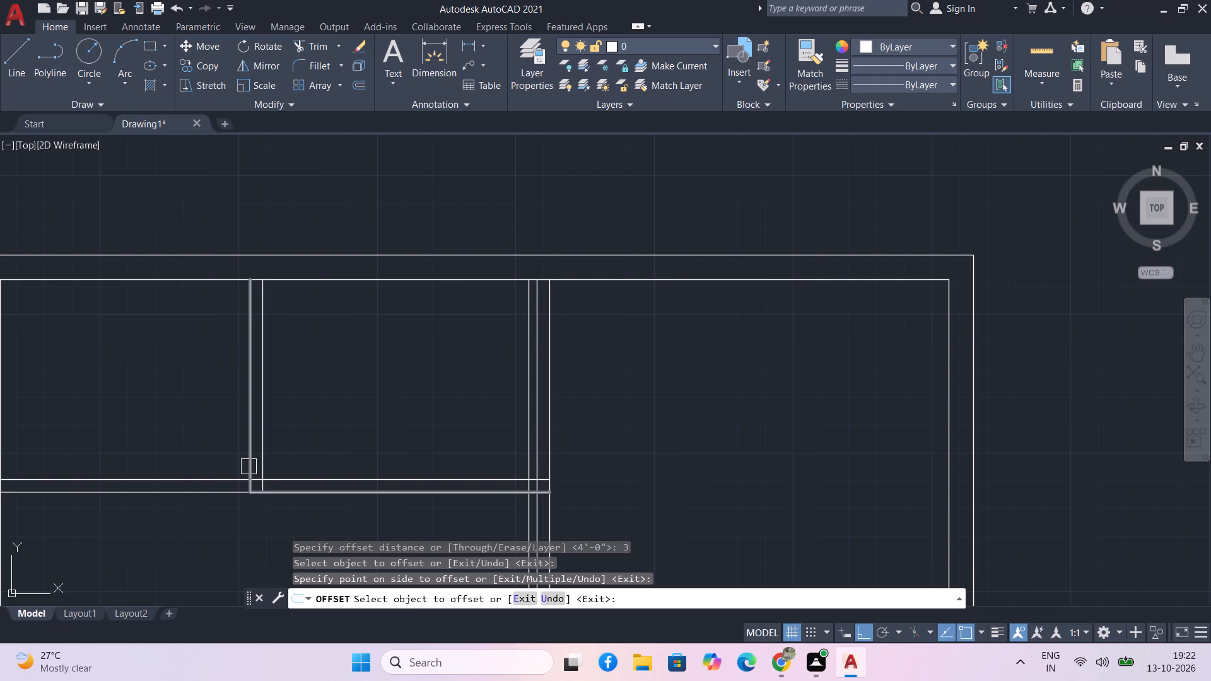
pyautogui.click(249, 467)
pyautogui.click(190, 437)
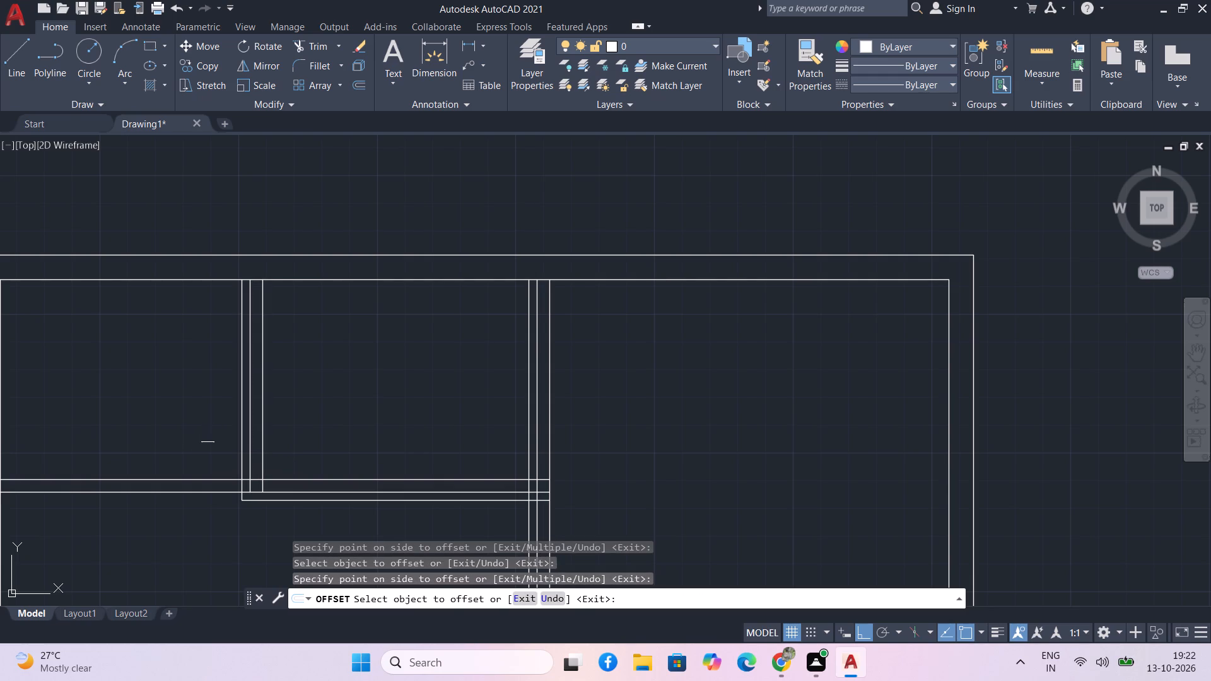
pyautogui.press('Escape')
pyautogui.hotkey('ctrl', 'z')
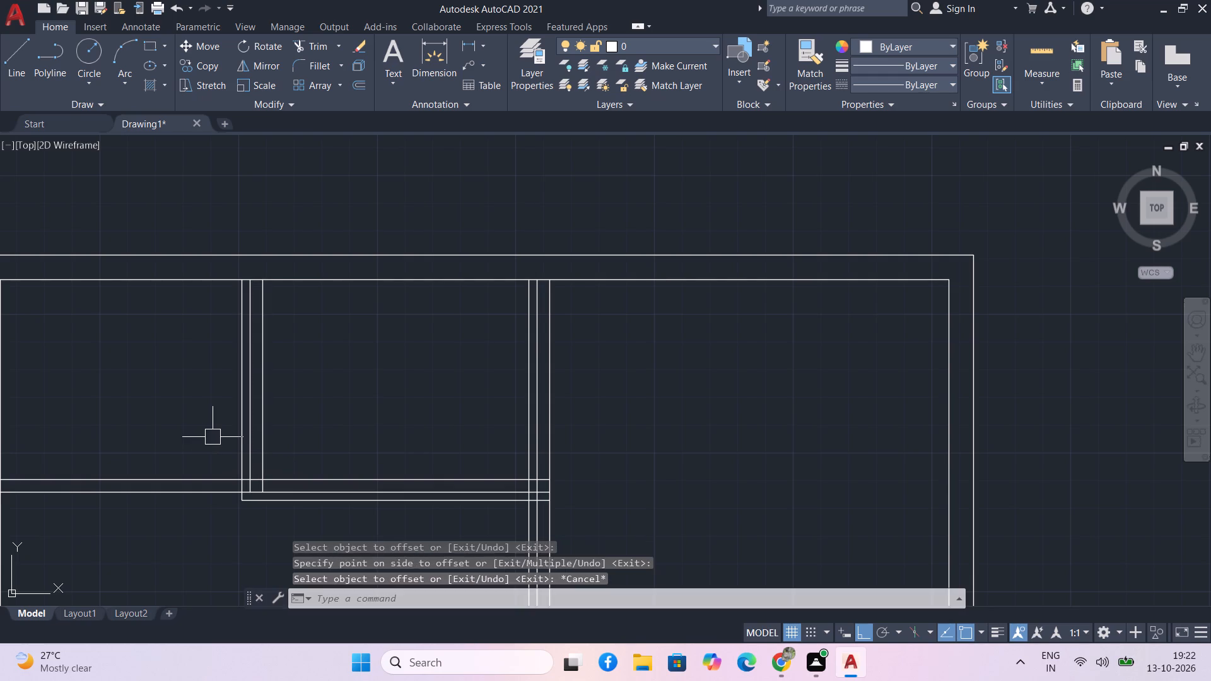
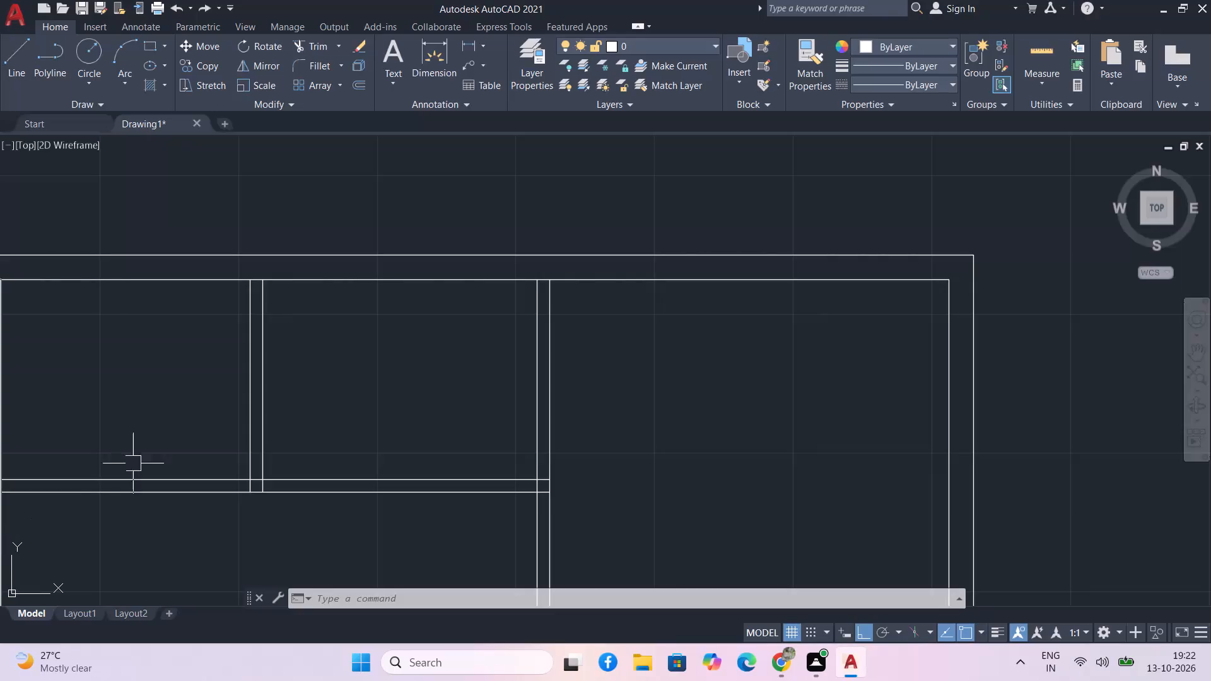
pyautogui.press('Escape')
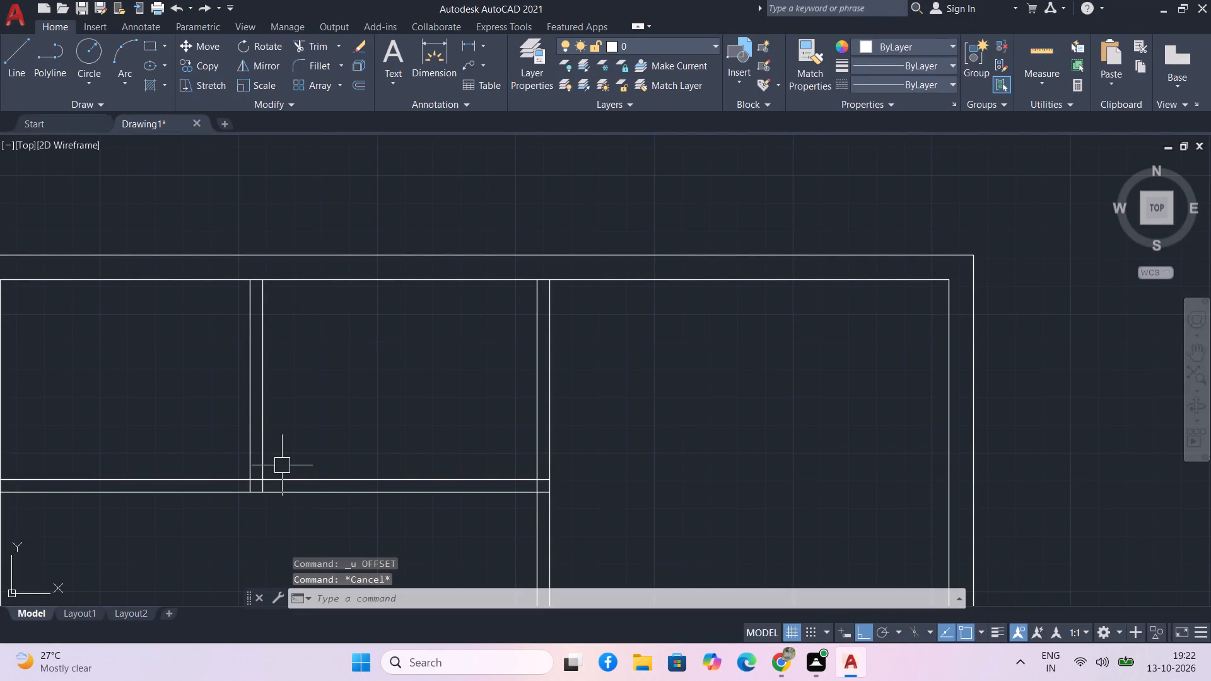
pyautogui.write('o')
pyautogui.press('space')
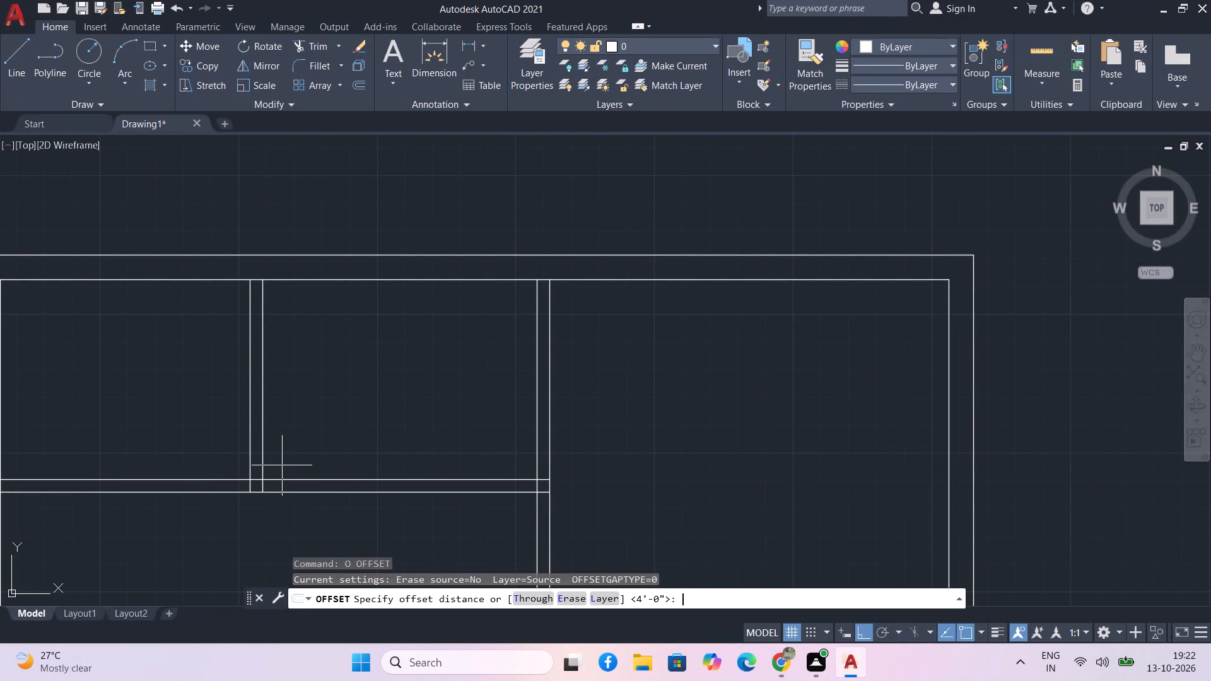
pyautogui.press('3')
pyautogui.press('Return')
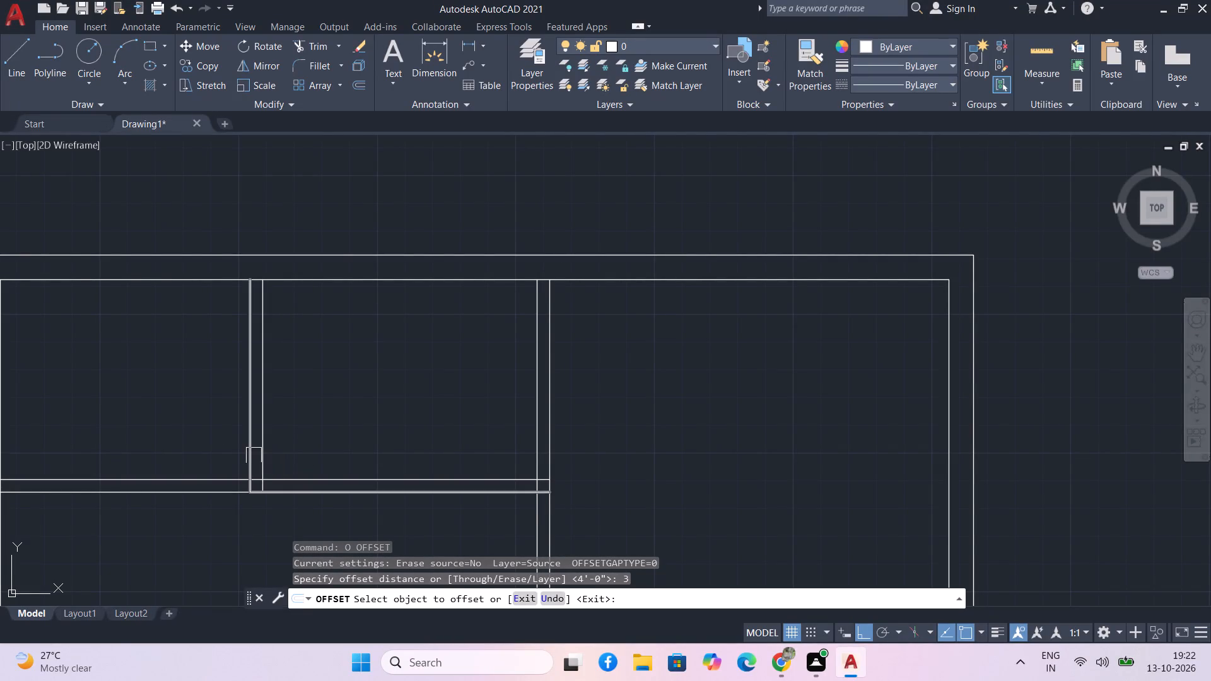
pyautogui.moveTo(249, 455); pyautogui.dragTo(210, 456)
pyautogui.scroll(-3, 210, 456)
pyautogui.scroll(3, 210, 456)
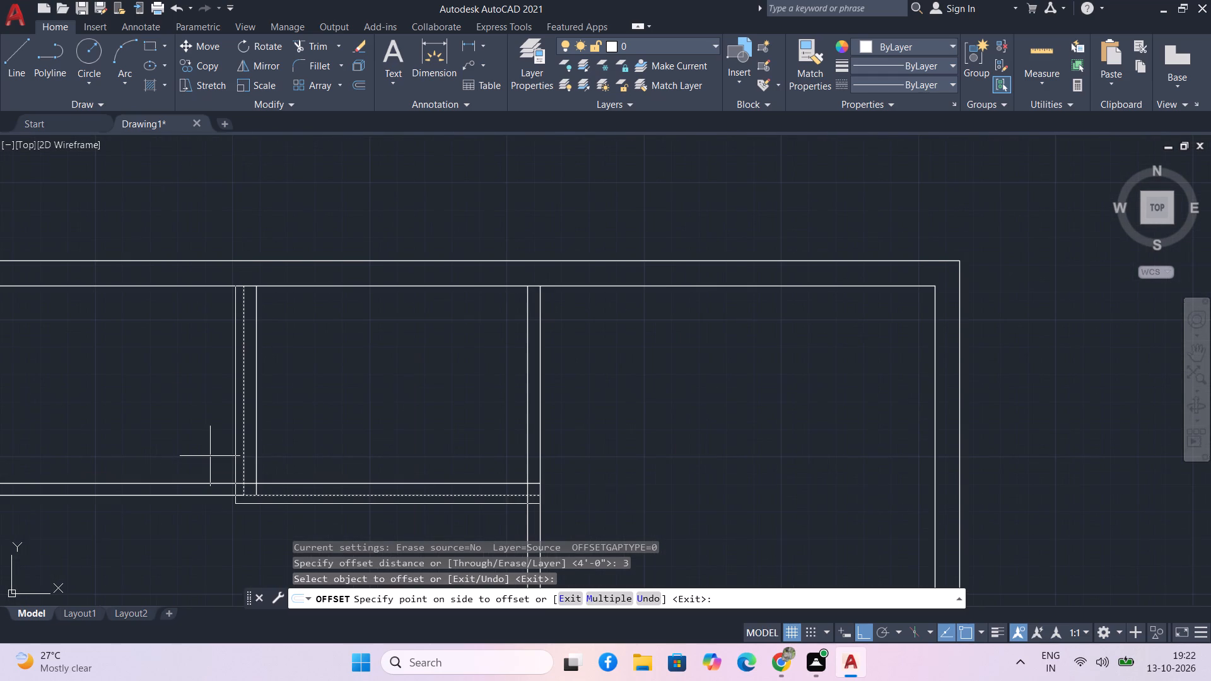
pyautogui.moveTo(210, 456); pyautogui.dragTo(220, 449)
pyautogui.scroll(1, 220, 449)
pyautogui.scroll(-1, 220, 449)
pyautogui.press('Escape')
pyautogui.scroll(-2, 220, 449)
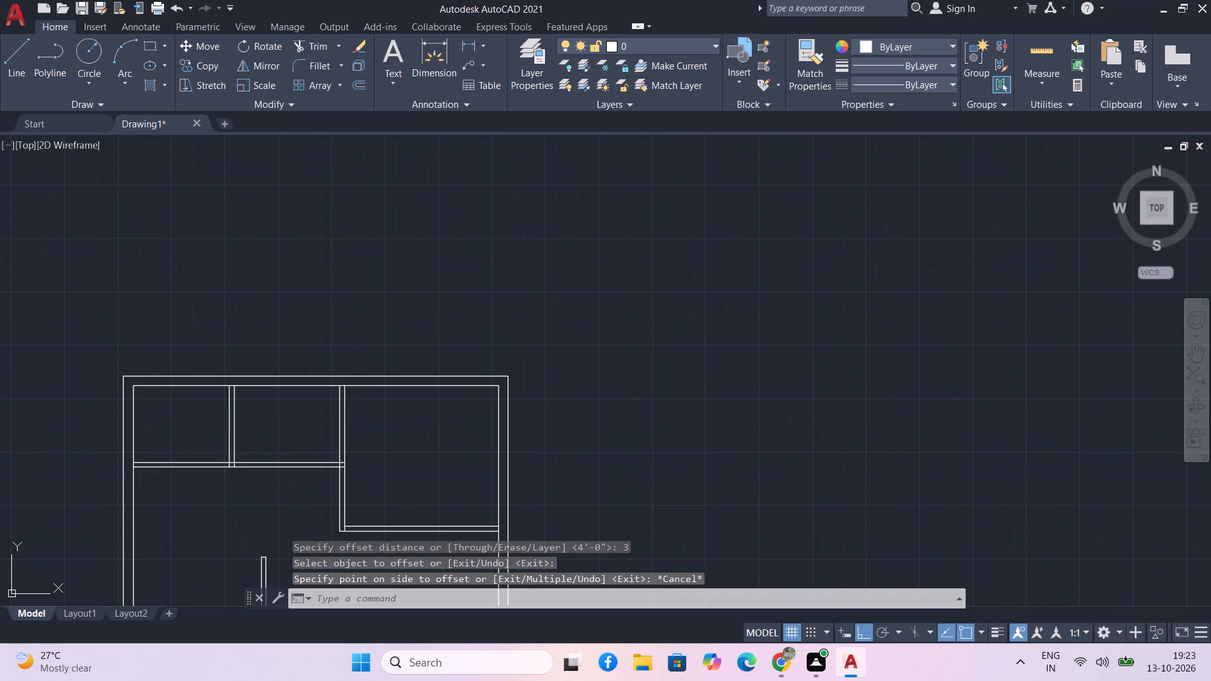
# Explode the lines of the partition between the upper-left and middle rooms and of the partition below both rooms.
pyautogui.click(336, 505)
pyautogui.press('Escape')
pyautogui.moveTo(310, 498); pyautogui.dragTo(307, 487)
pyautogui.click(180, 447)
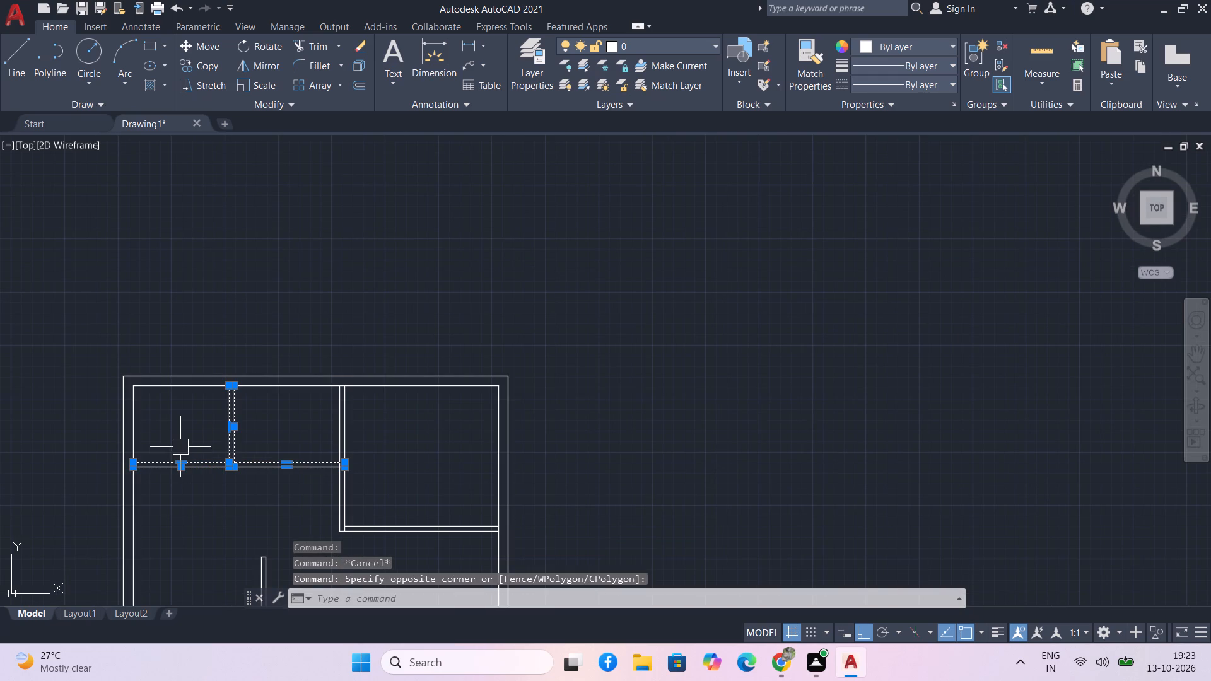
pyautogui.write('br')
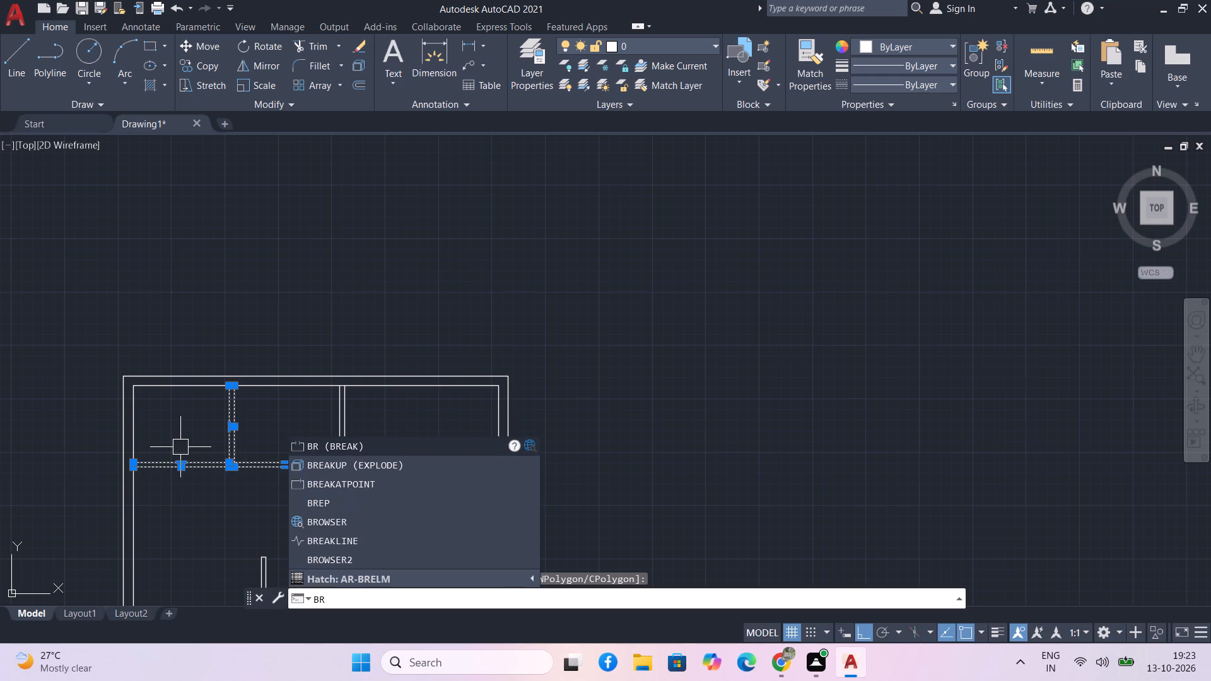
pyautogui.press('BackSpace')
pyautogui.press('BackSpace')
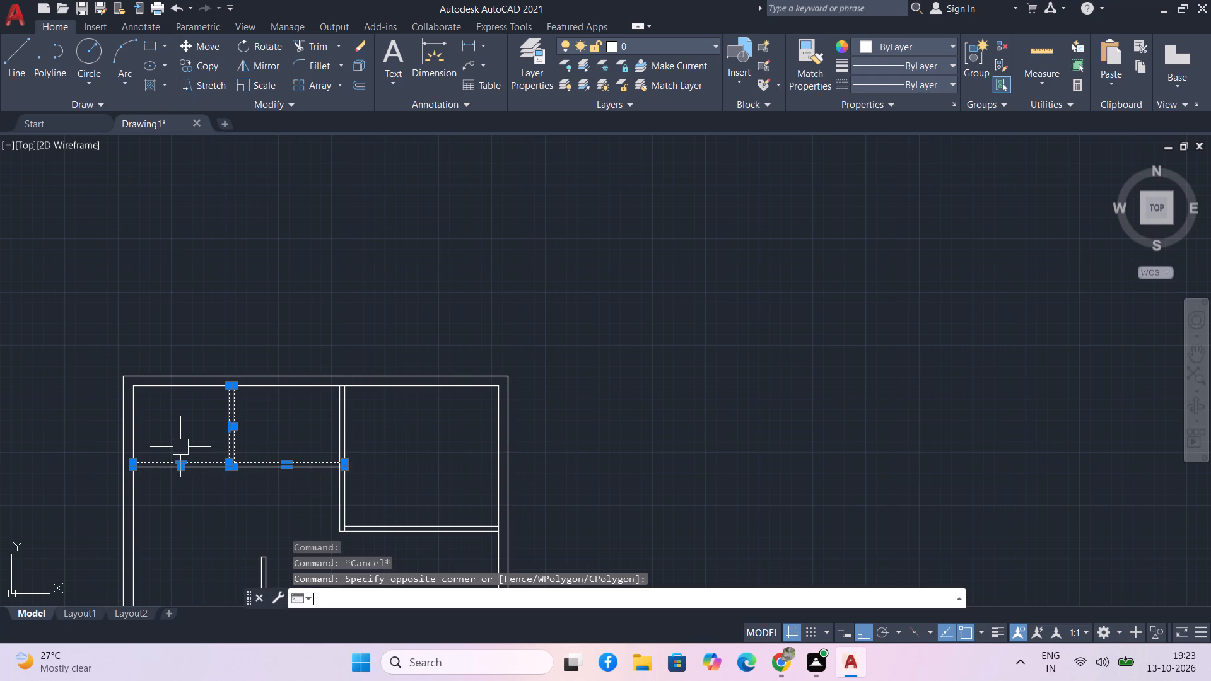
pyautogui.write('x')
pyautogui.press('space')
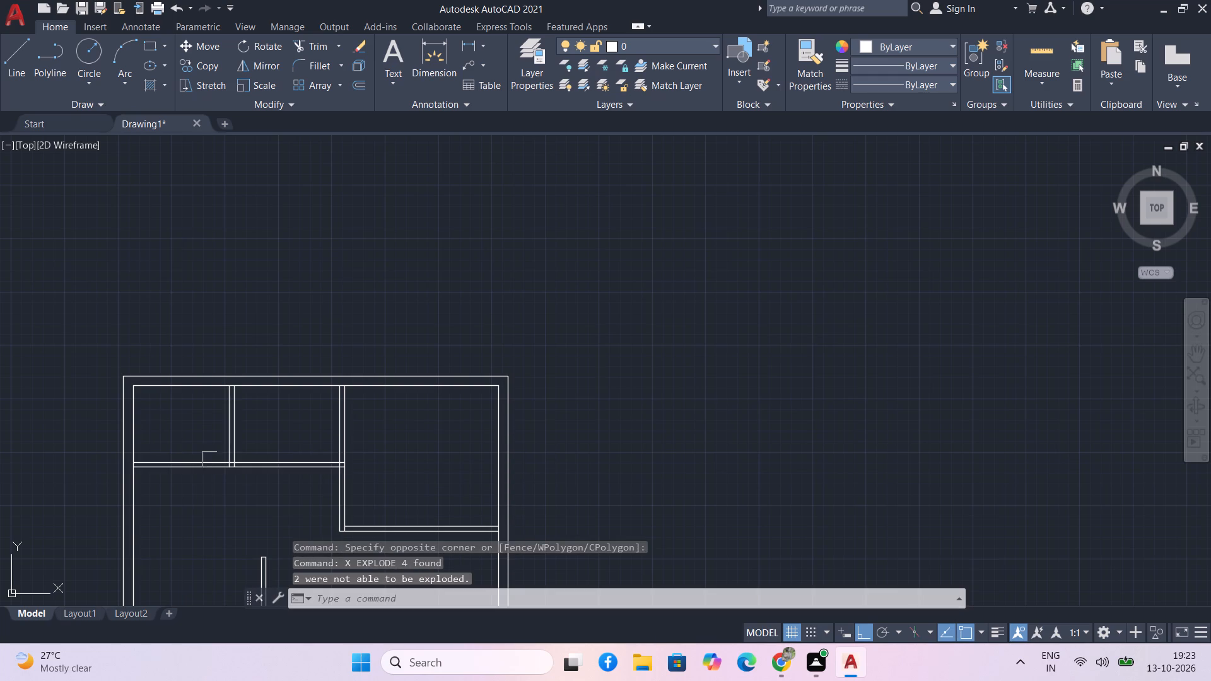
# Offset the left-hand line of the partition between the upper-left and middle rooms 3" into the upper-left room.
pyautogui.write('o')
pyautogui.press('space')
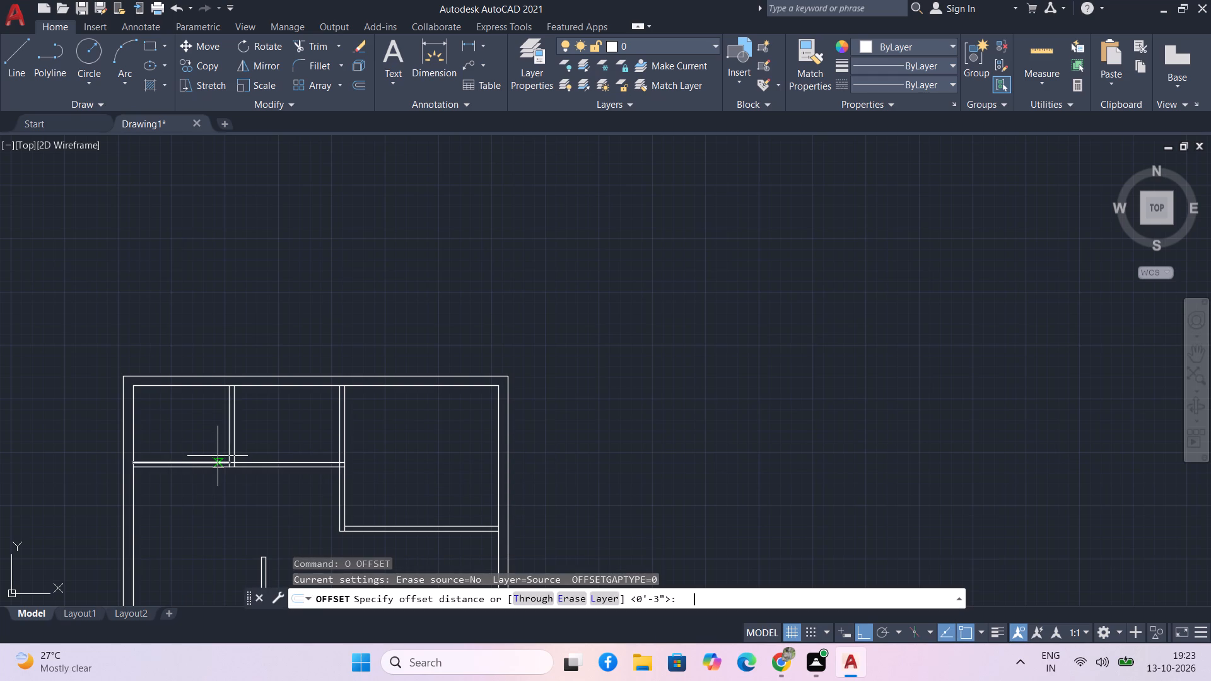
pyautogui.press('3')
pyautogui.press('space')
pyautogui.scroll(2, 218, 456)
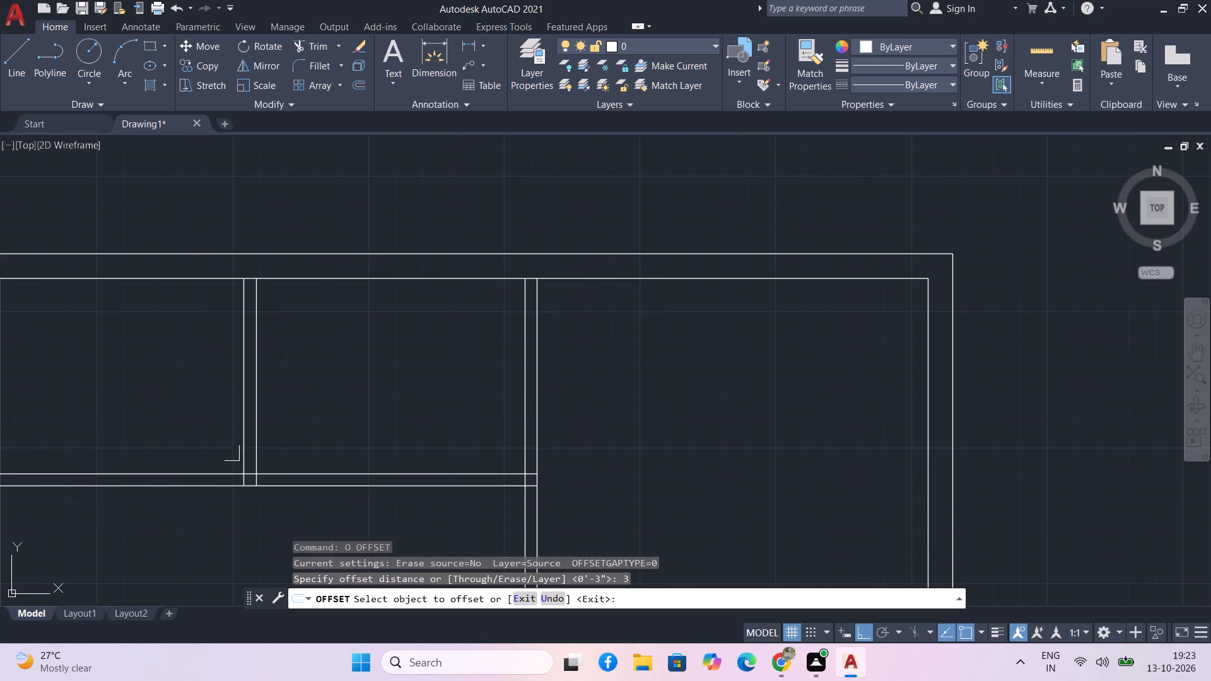
pyautogui.click(241, 453)
pyautogui.click(190, 446)
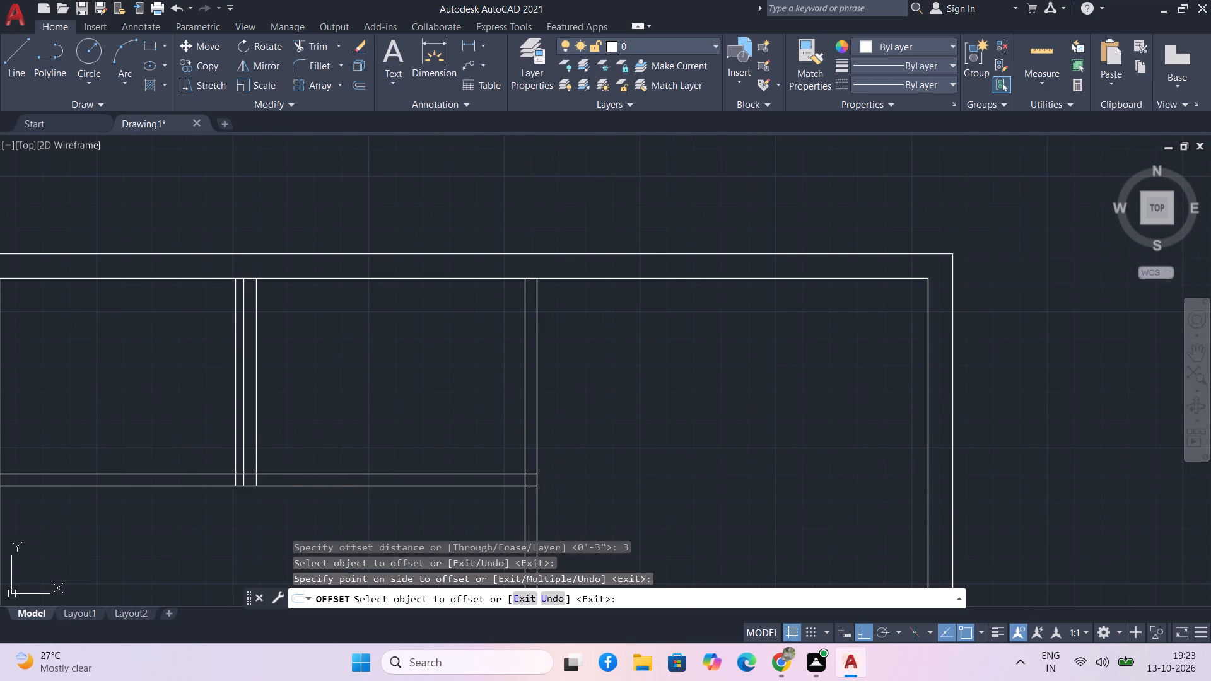
# Offset the left-hand line of the partition between the middle and right rooms 3" into the middle room.
pyautogui.scroll(-1, 390, 453)
pyautogui.moveTo(407, 440); pyautogui.dragTo(187, 382, button='middle')
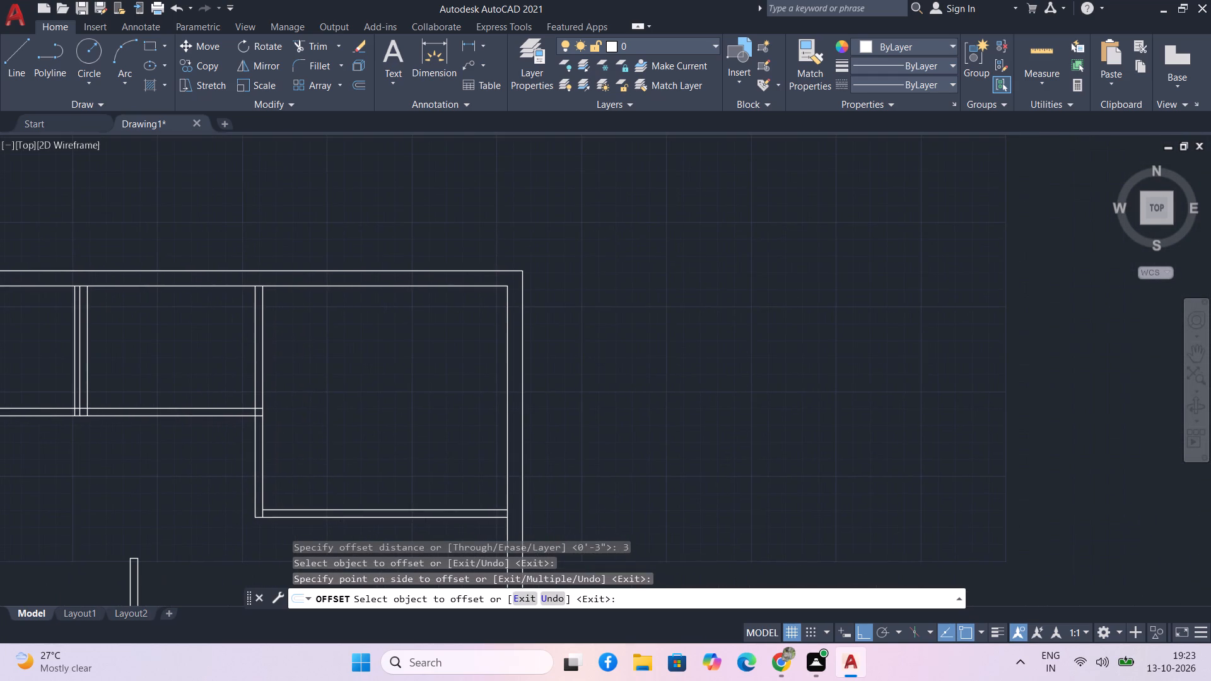
pyautogui.moveTo(187, 382); pyautogui.dragTo(221, 443, button='middle')
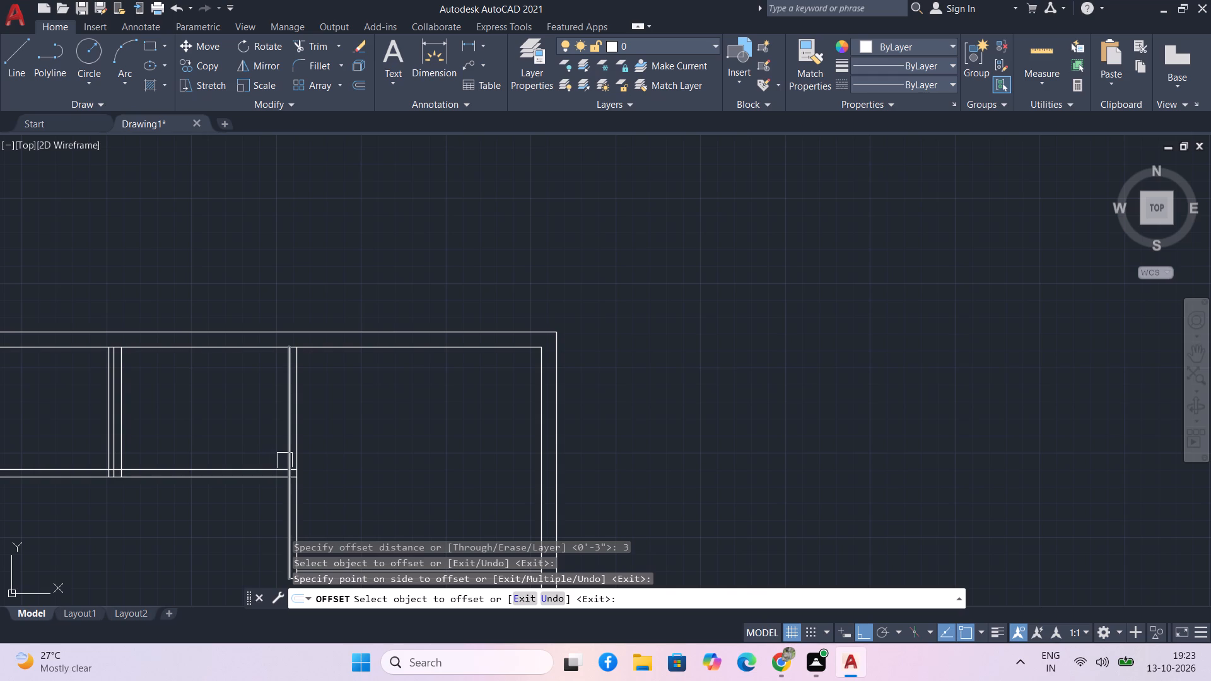
pyautogui.scroll(-1, 284, 460)
pyautogui.scroll(1, 284, 460)
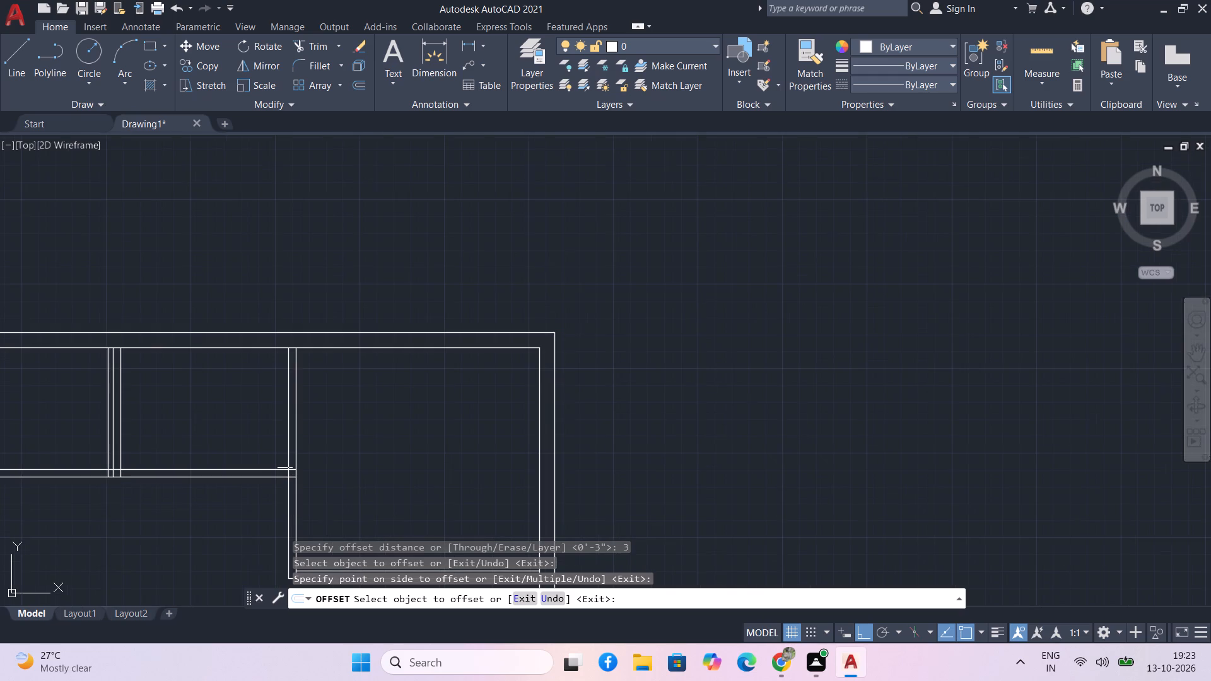
pyautogui.click(284, 460)
pyautogui.click(274, 459)
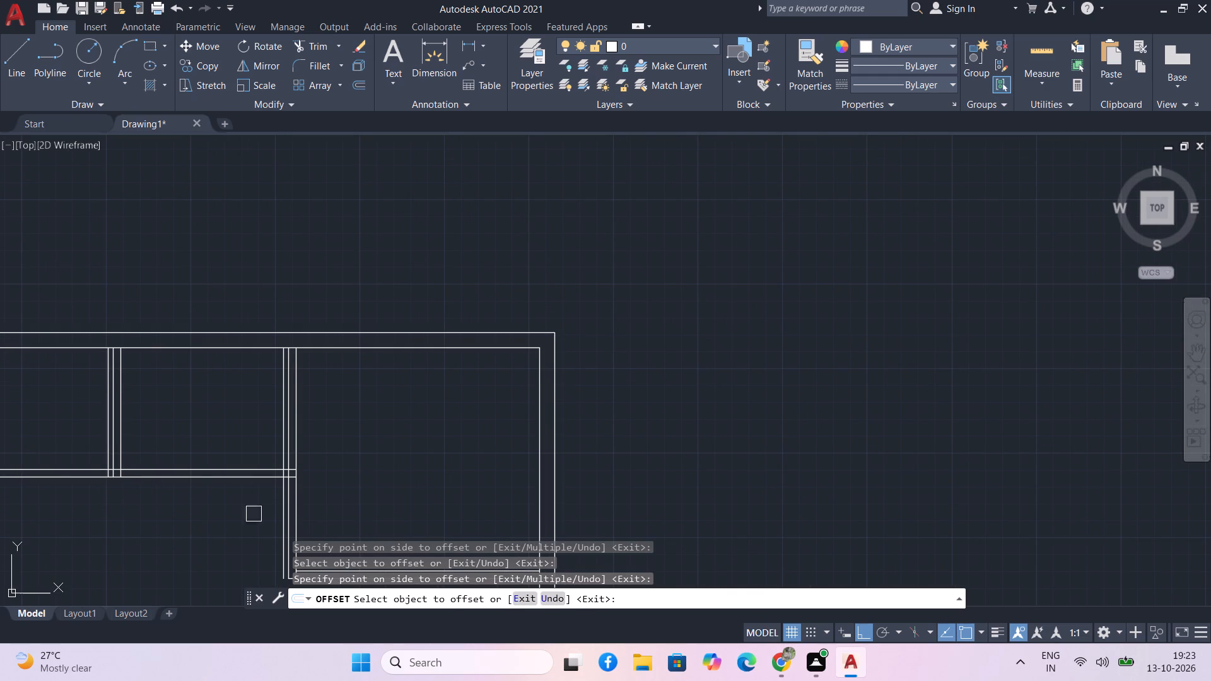
pyautogui.moveTo(249, 528); pyautogui.dragTo(282, 547, button='middle')
pyautogui.moveTo(285, 547); pyautogui.dragTo(314, 536, button='middle')
pyautogui.moveTo(309, 506); pyautogui.dragTo(308, 487, button='middle')
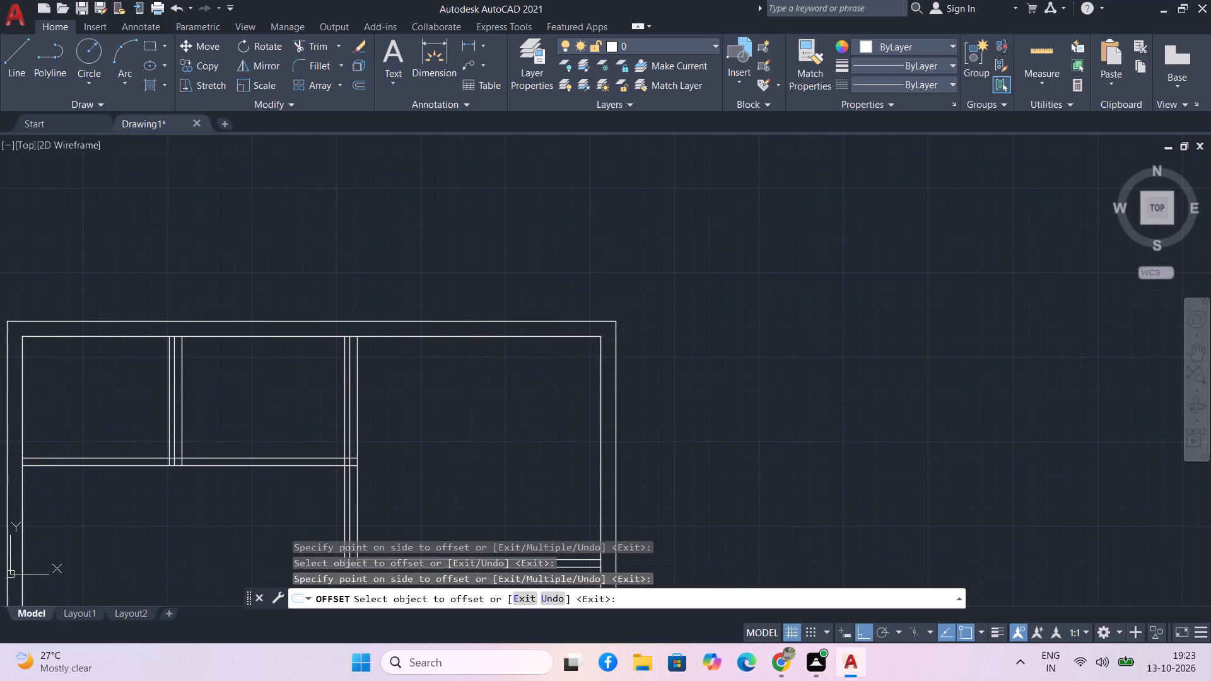
pyautogui.press('space')
# Offset the two 3" offset lines beside the middle room's side partitions 3' to the left to mark the doorway widths.
pyautogui.write('o')
pyautogui.press('space')
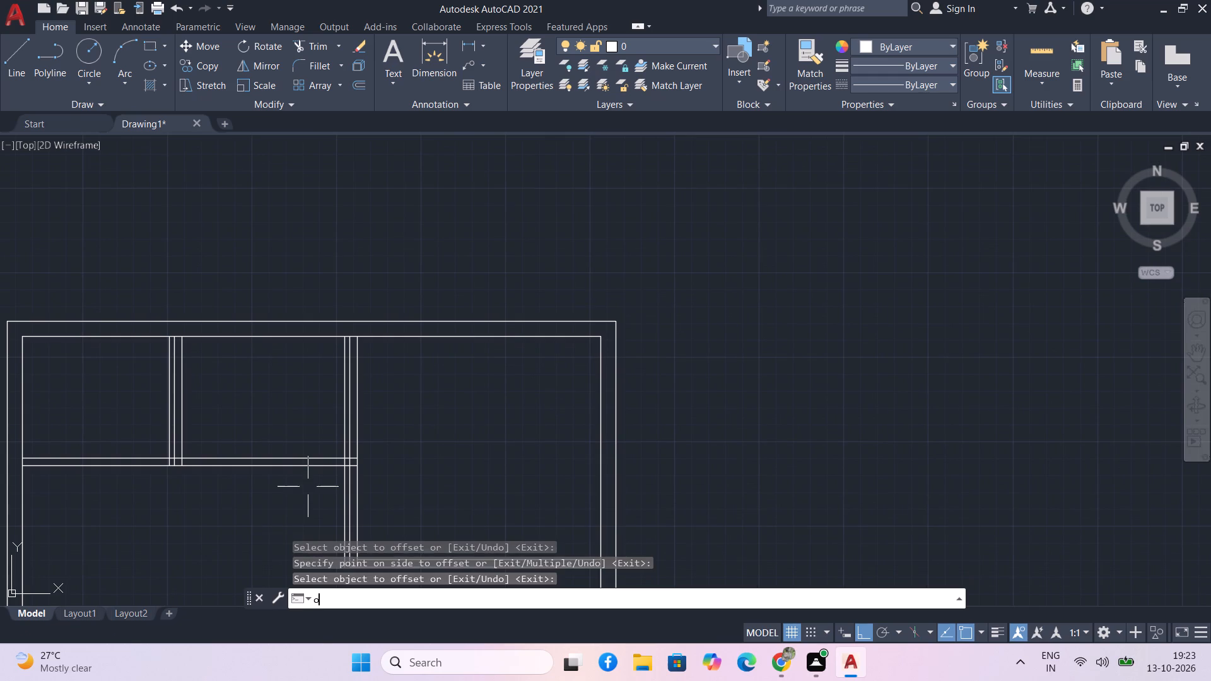
pyautogui.write("3'")
pyautogui.press('Return')
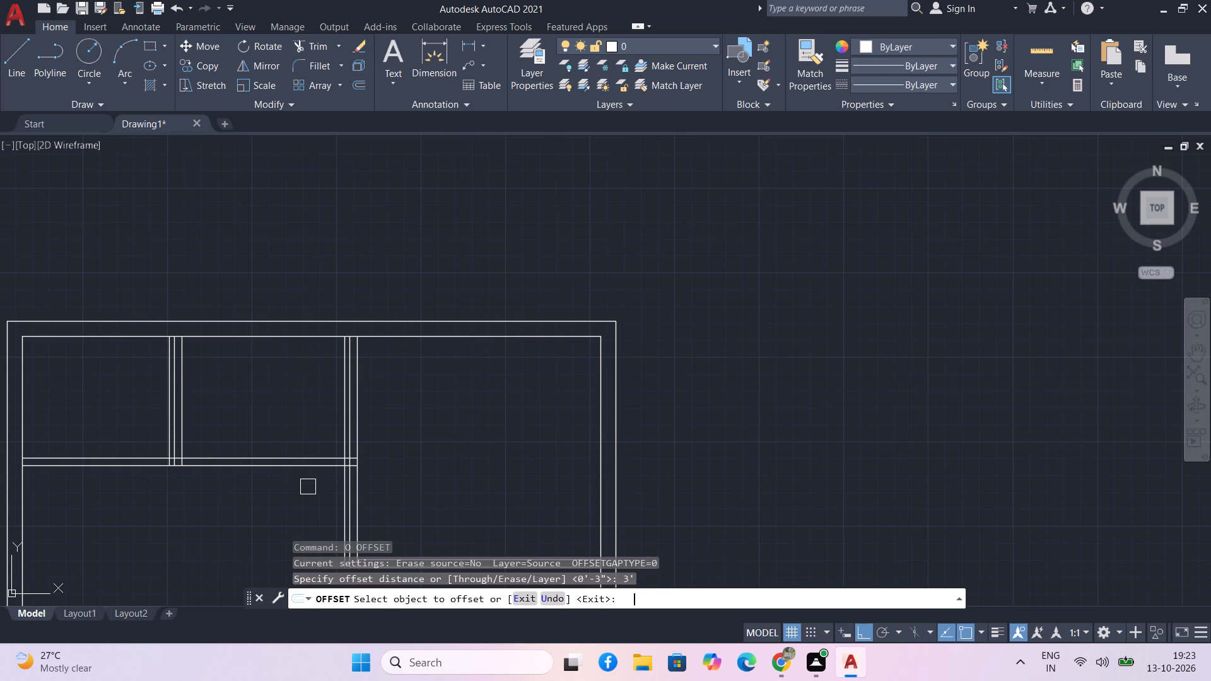
pyautogui.scroll(2, 329, 484)
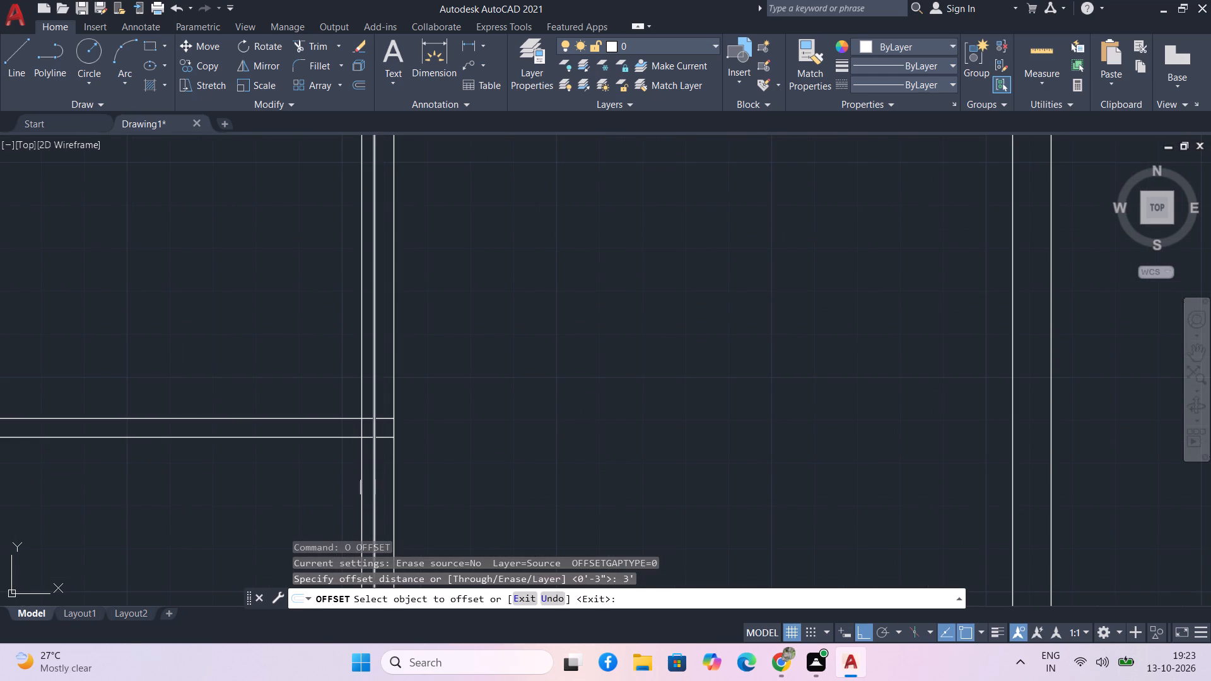
pyautogui.click(361, 487)
pyautogui.scroll(-2, 262, 480)
pyautogui.click(262, 480)
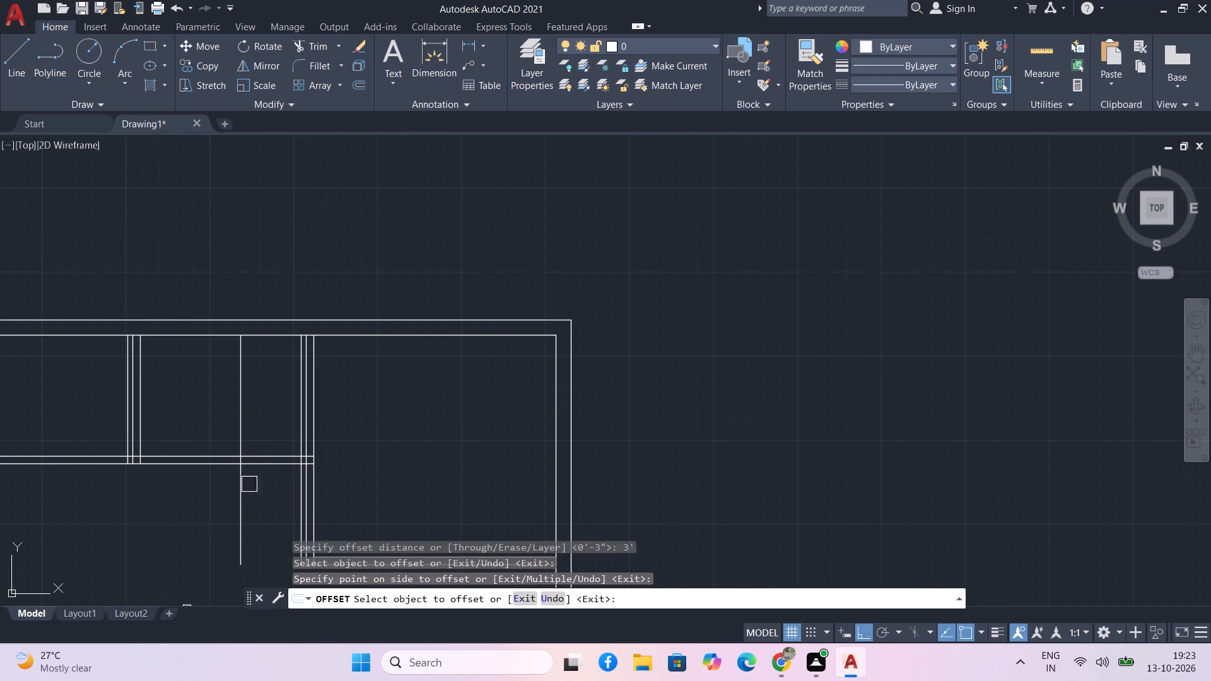
pyautogui.scroll(4, 107, 441)
pyautogui.click(185, 459)
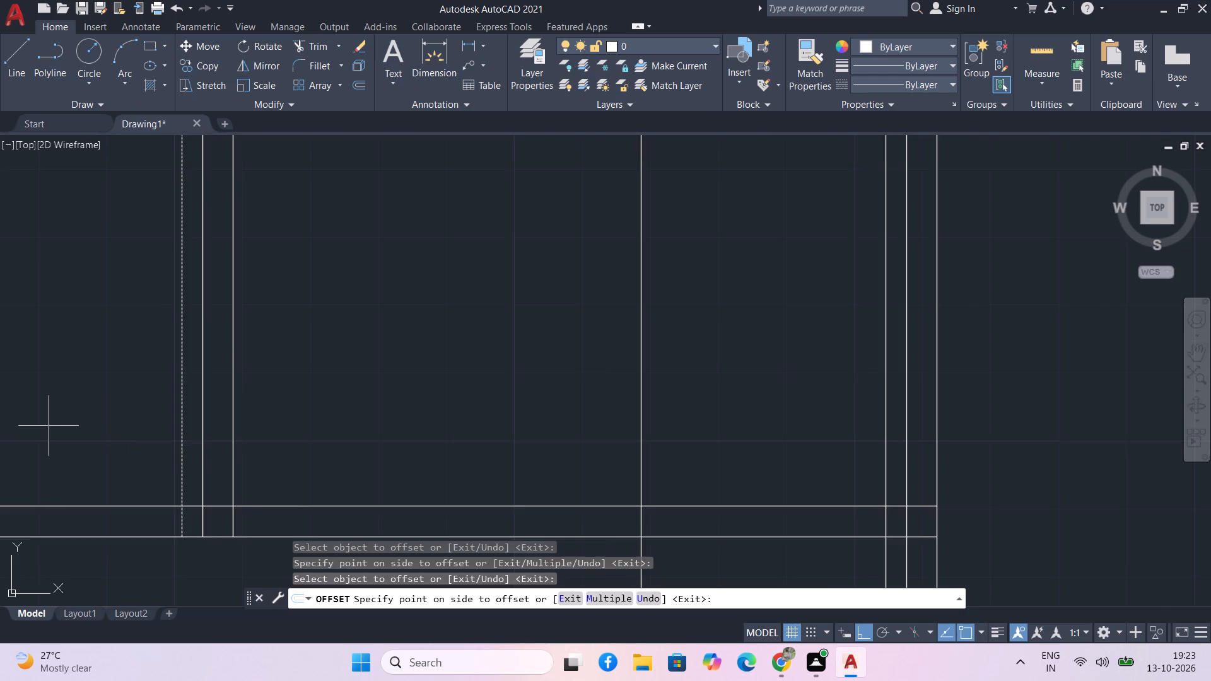
pyautogui.scroll(-3, 49, 426)
pyautogui.click(49, 426)
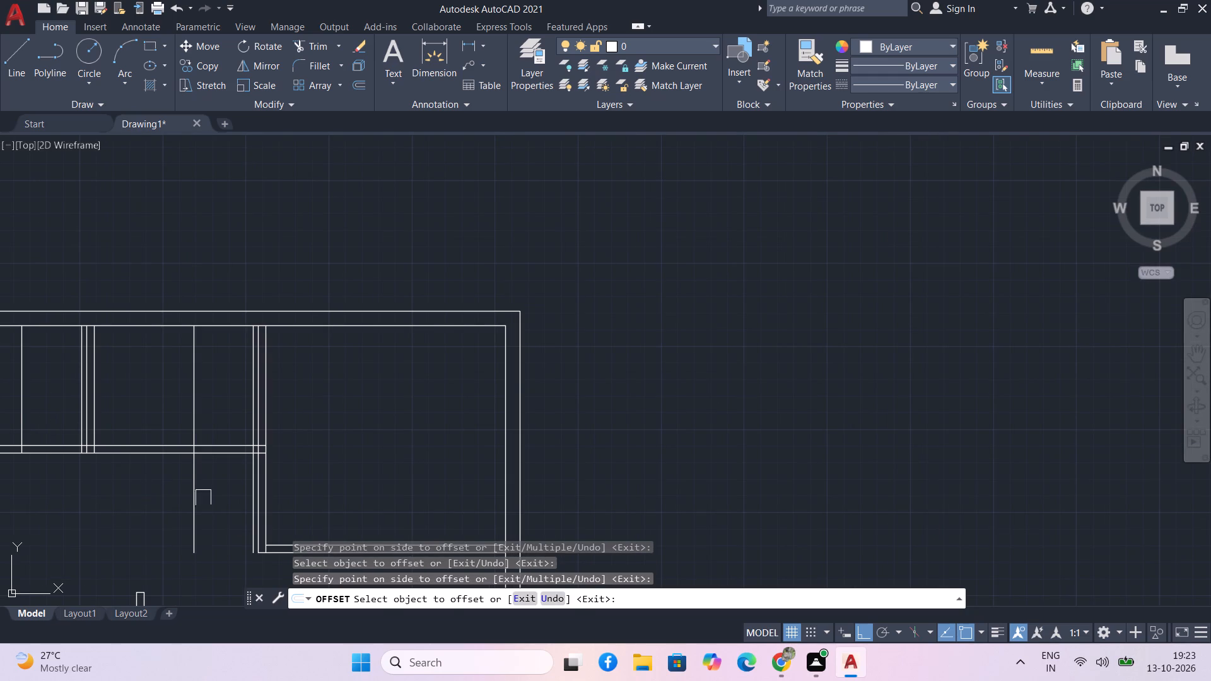
pyautogui.moveTo(295, 520); pyautogui.dragTo(279, 495, button='middle')
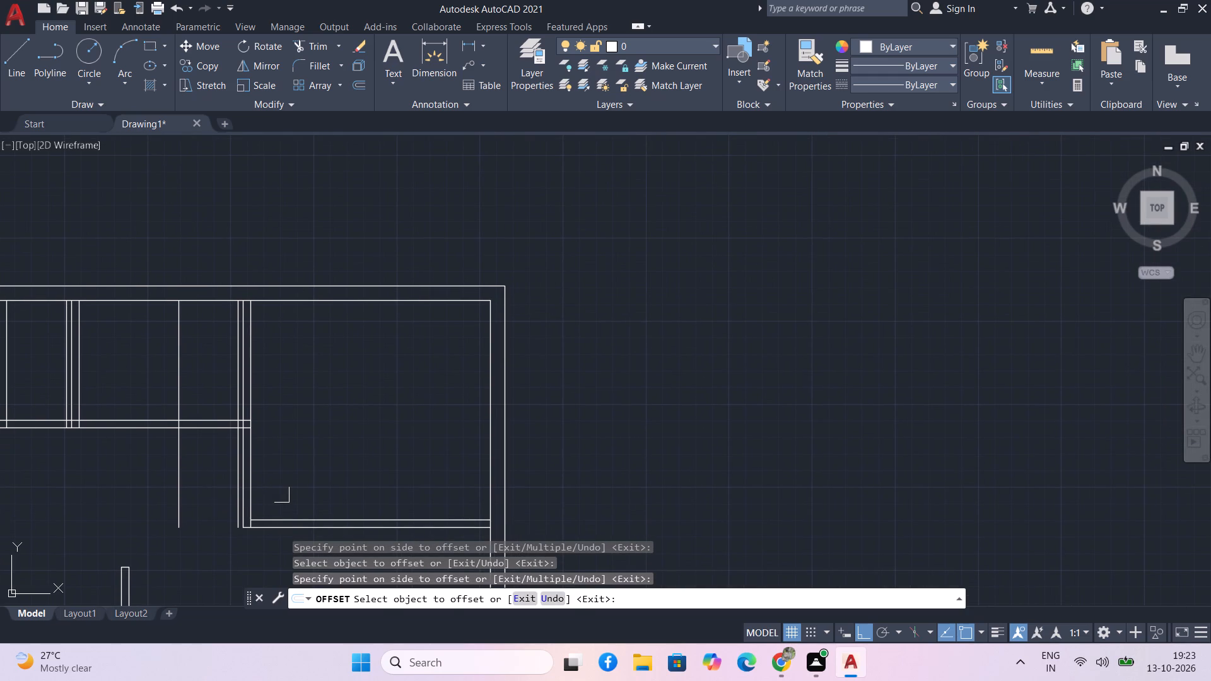
pyautogui.click(281, 495)
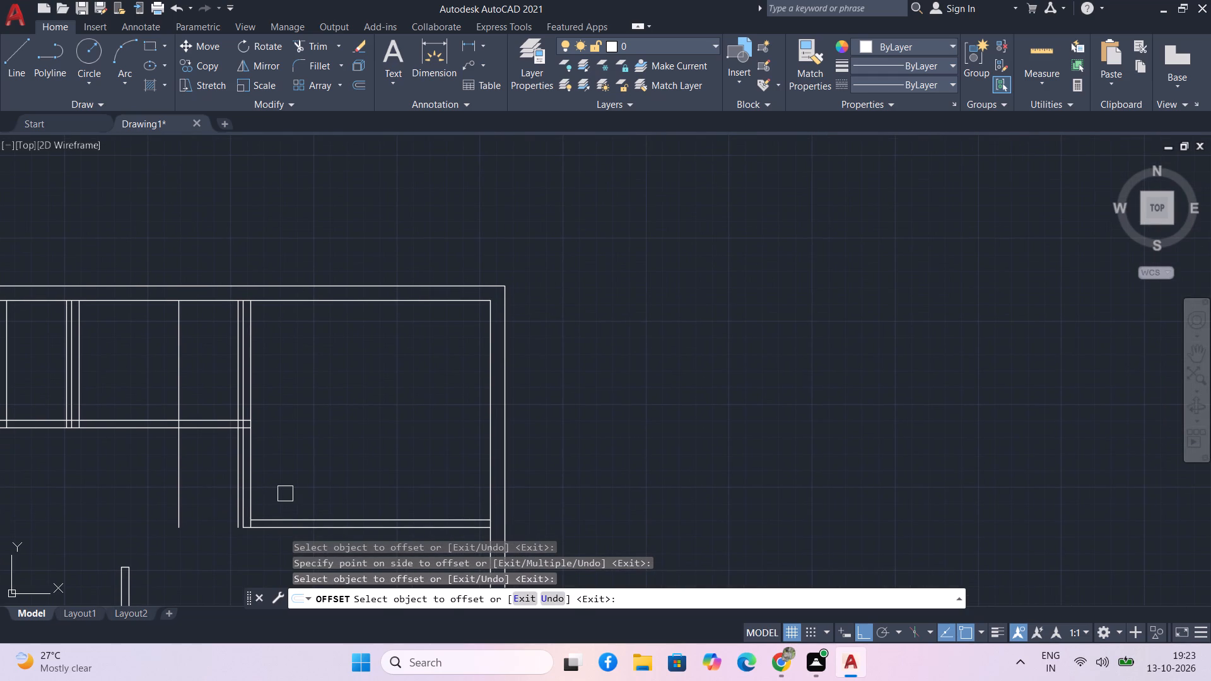
pyautogui.press('Escape')
# Trim the middle room's 3' offset line below the bottom partition and trim away the 3" offset line beside the right-hand partition.
pyautogui.write('tr')
pyautogui.press('space')
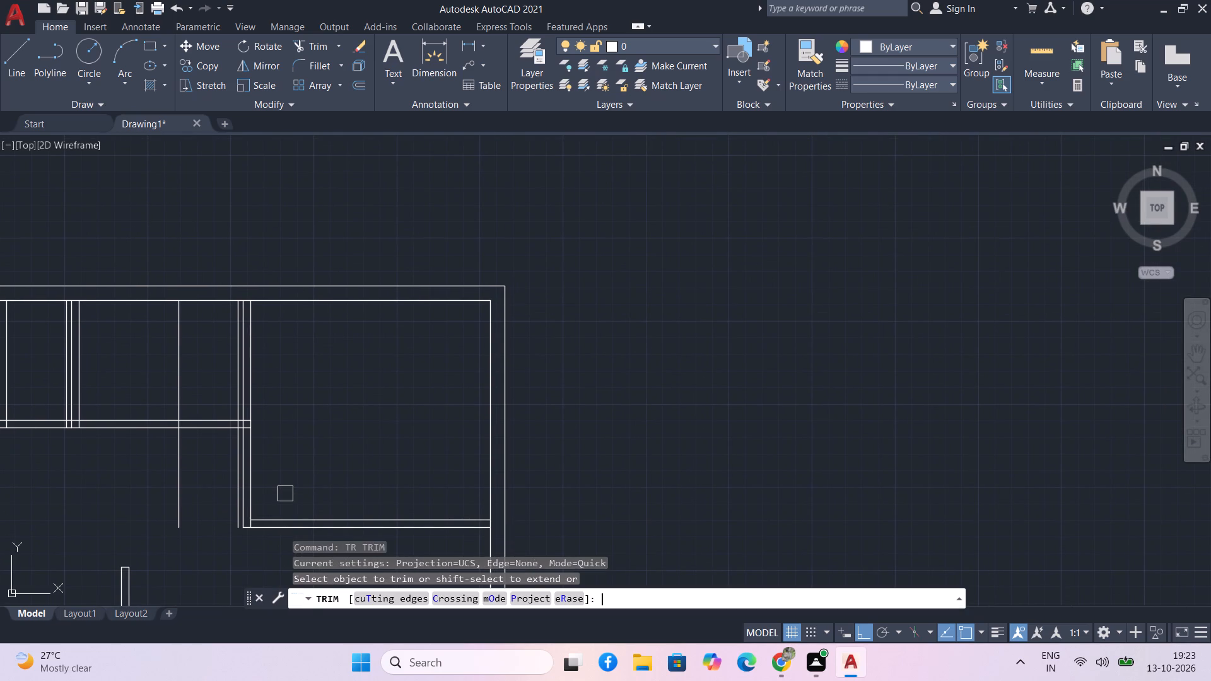
pyautogui.moveTo(189, 491); pyautogui.dragTo(122, 492)
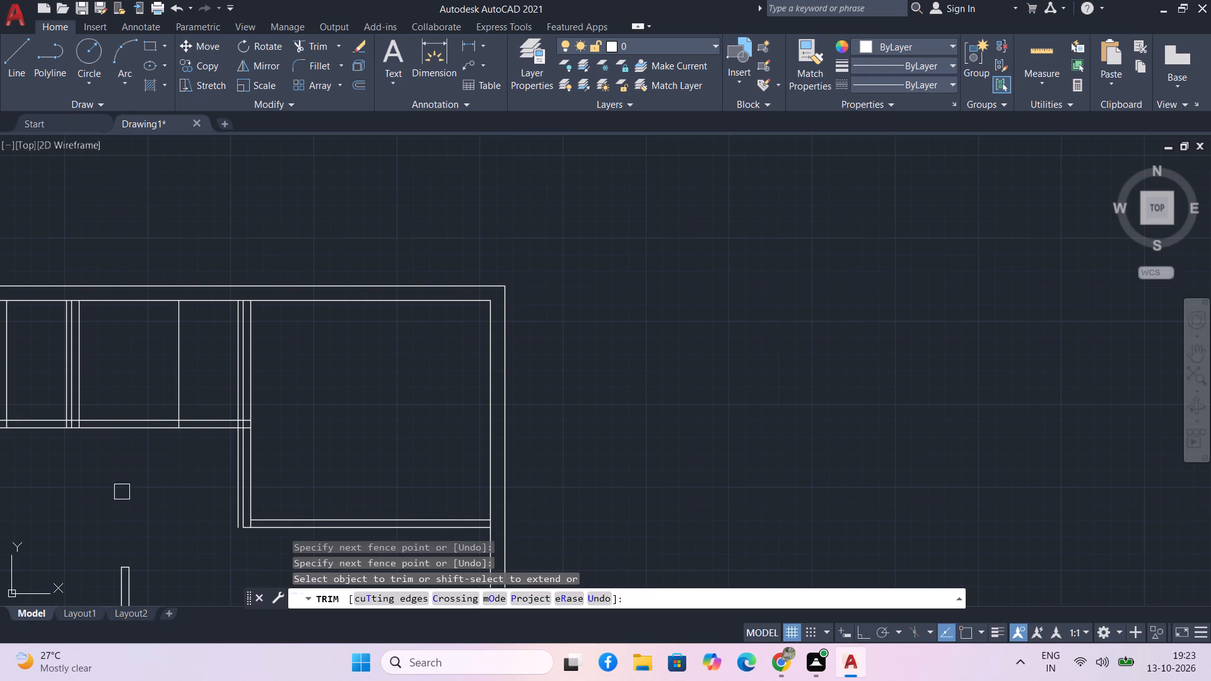
pyautogui.moveTo(34, 486); pyautogui.dragTo(81, 522, button='middle')
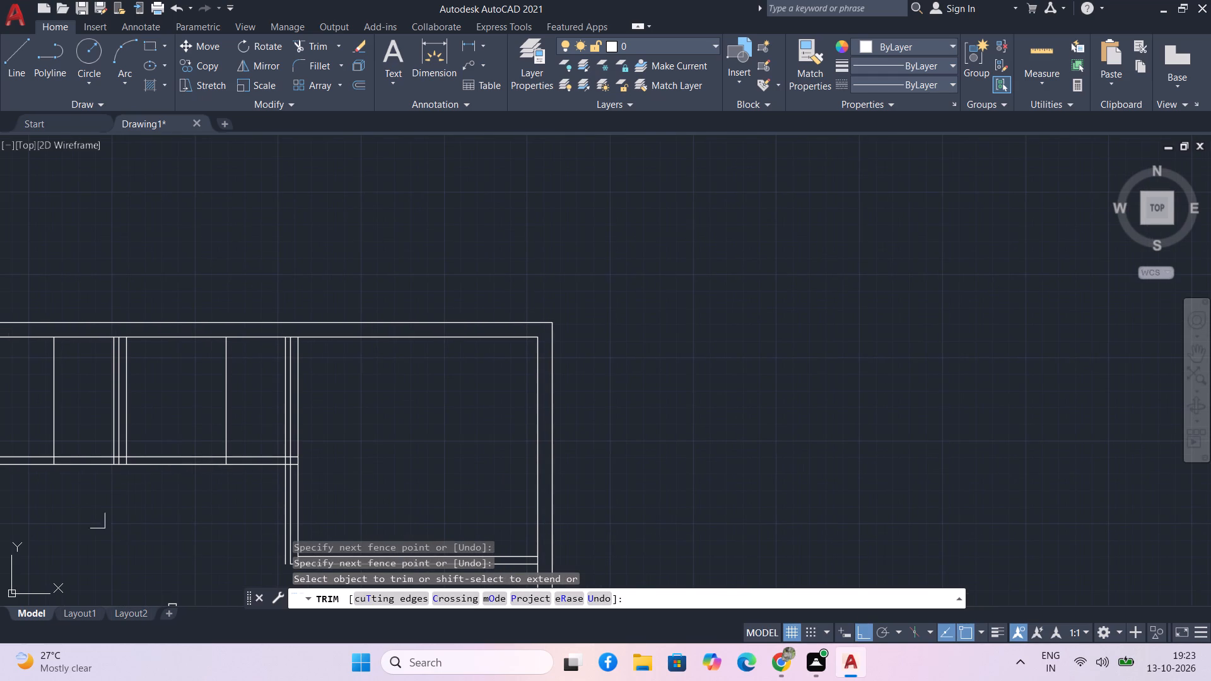
pyautogui.moveTo(235, 541); pyautogui.dragTo(151, 508, button='middle')
pyautogui.scroll(3, 199, 498)
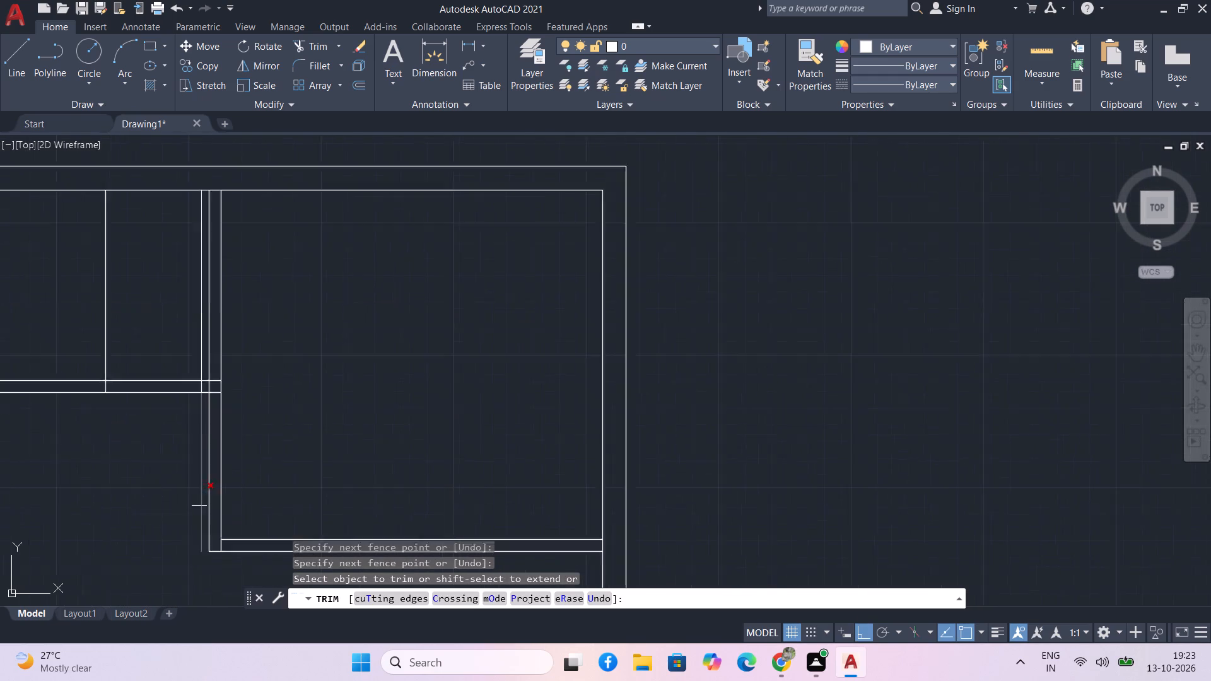
pyautogui.scroll(1, 199, 498)
pyautogui.click(202, 492)
pyautogui.scroll(-3, 206, 491)
pyautogui.moveTo(157, 441); pyautogui.dragTo(185, 579, button='middle')
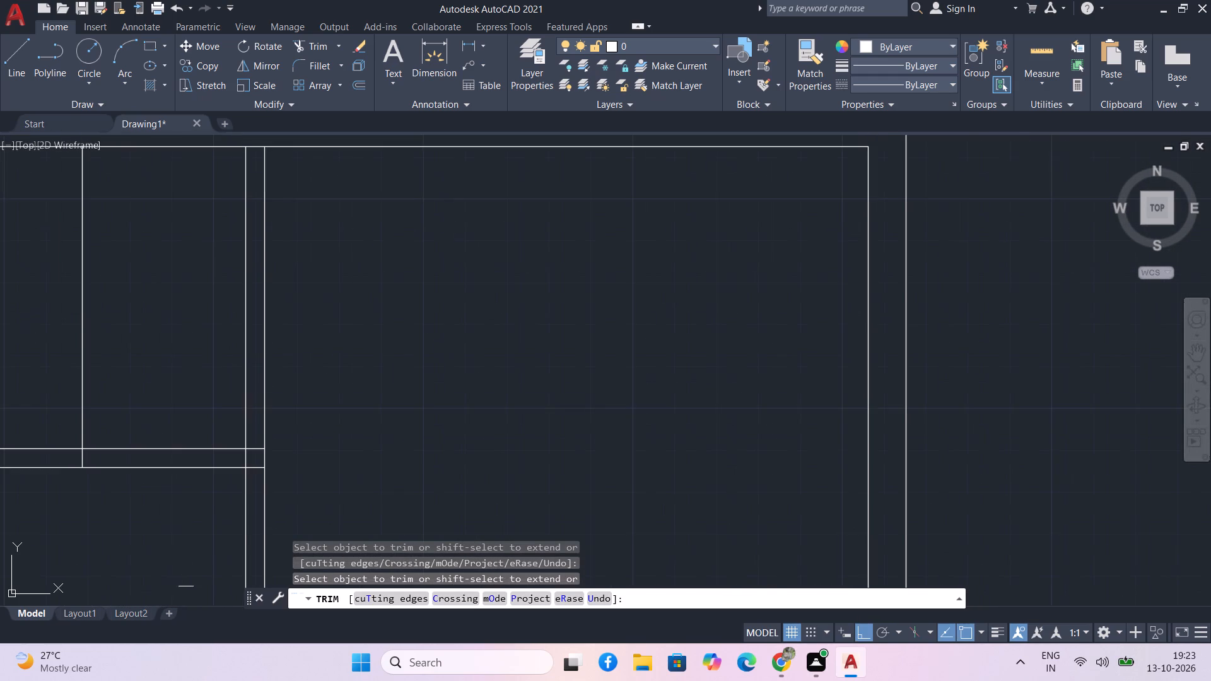
pyautogui.scroll(-1, 163, 541)
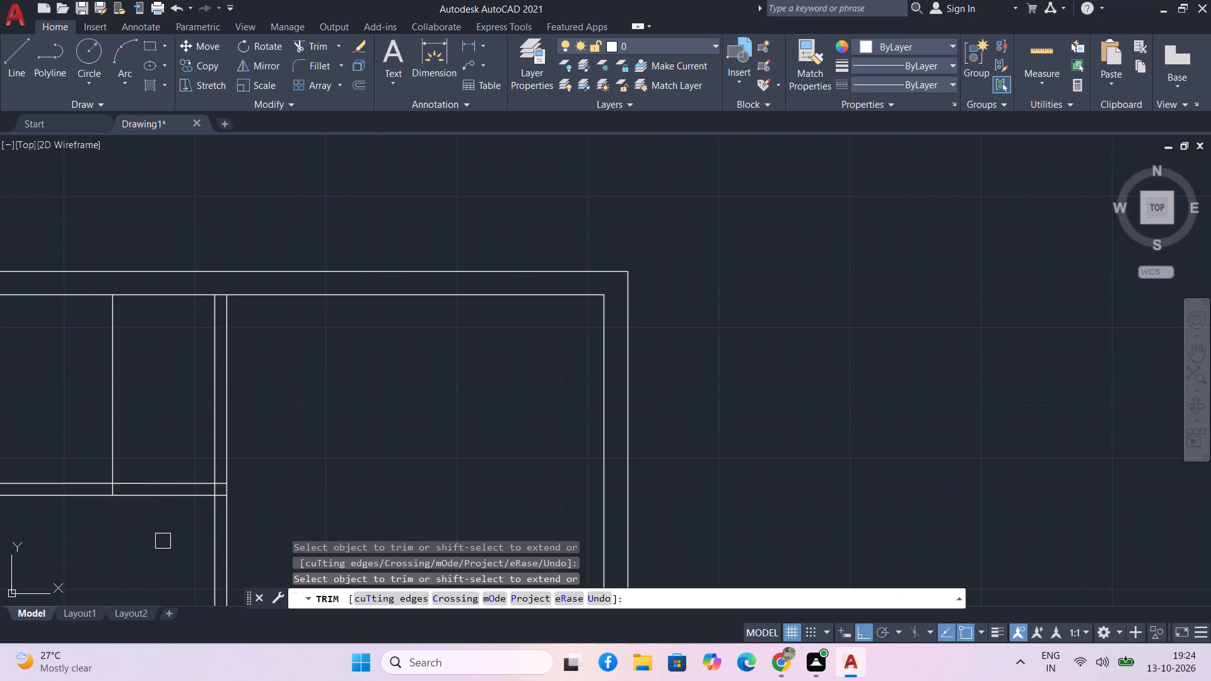
# Trim the middle room's bottom partition between the 3' line and right-hand partition, plus the 3' line above it, to open the doorway.
pyautogui.moveTo(163, 541); pyautogui.dragTo(221, 480, button='middle')
pyautogui.moveTo(210, 498); pyautogui.dragTo(207, 474, button='middle')
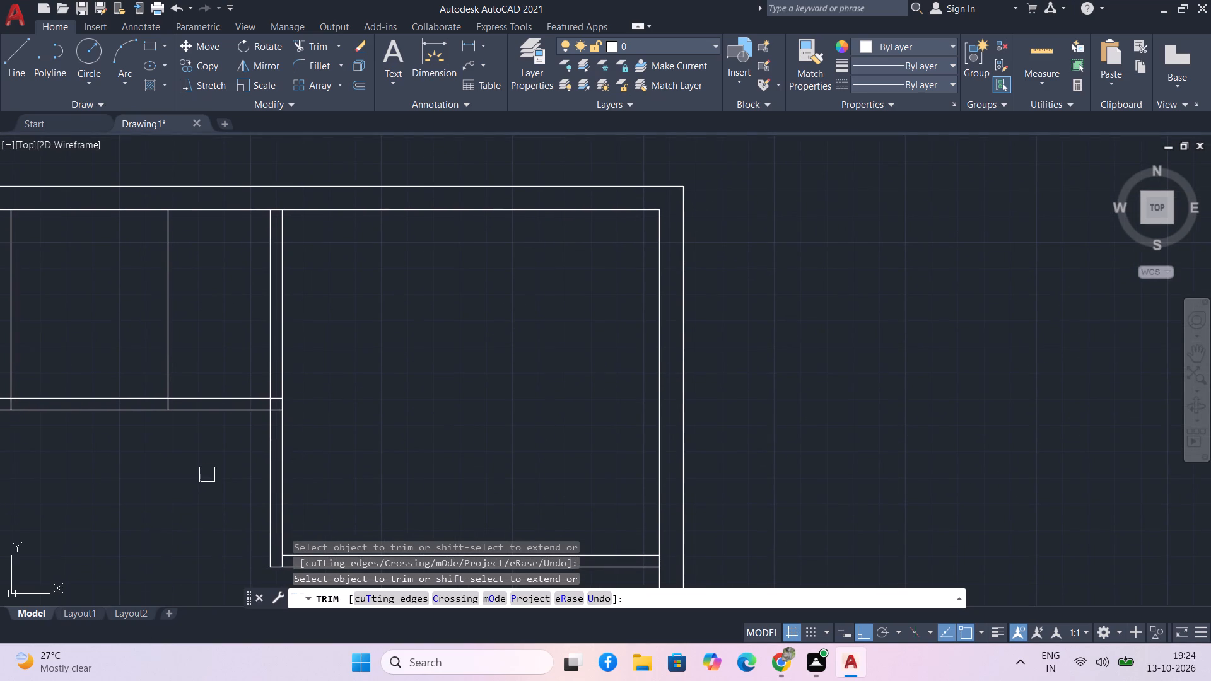
pyautogui.moveTo(226, 467); pyautogui.dragTo(226, 421)
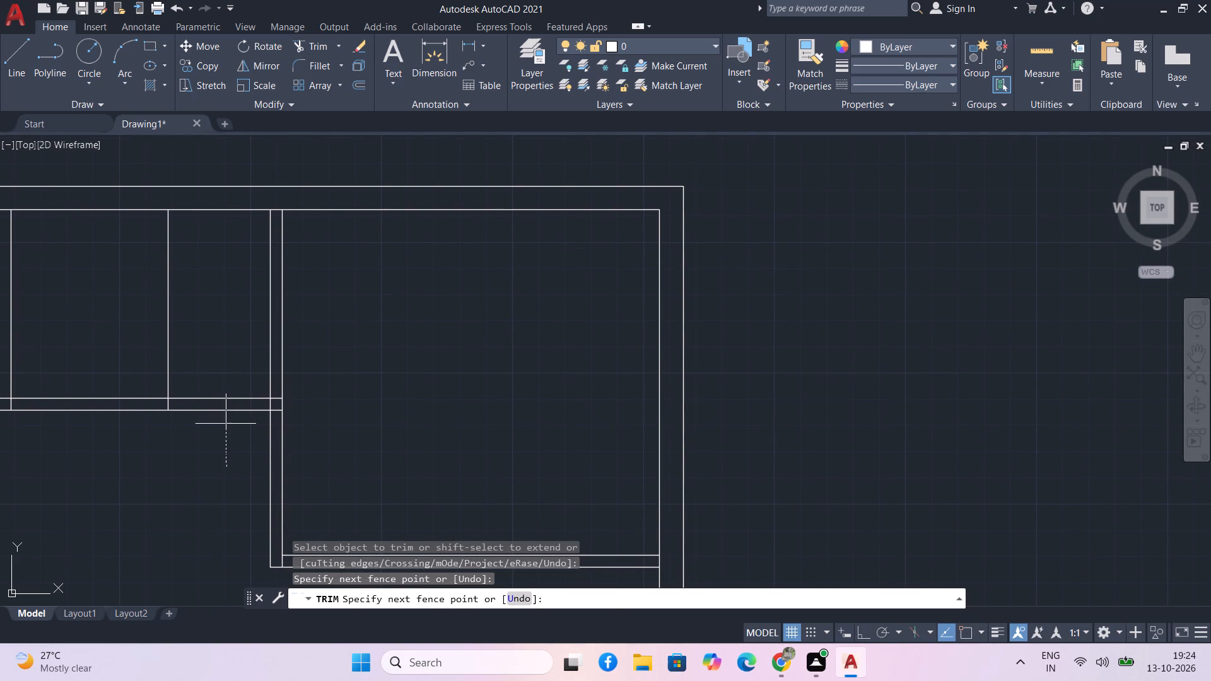
pyautogui.moveTo(226, 421); pyautogui.dragTo(95, 337)
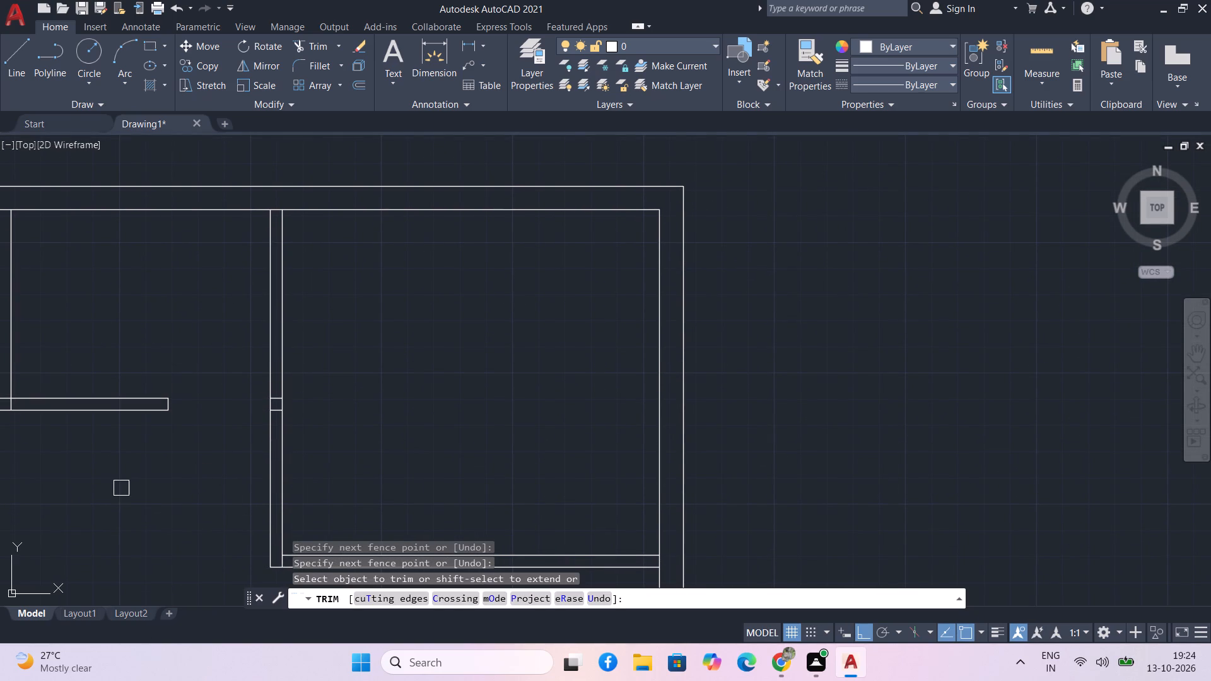
# Trim the left room's bottom partition between its 3' and 3" offset lines, plus both offset lines above it, to open the doorway.
pyautogui.moveTo(121, 488); pyautogui.dragTo(208, 479, button='middle')
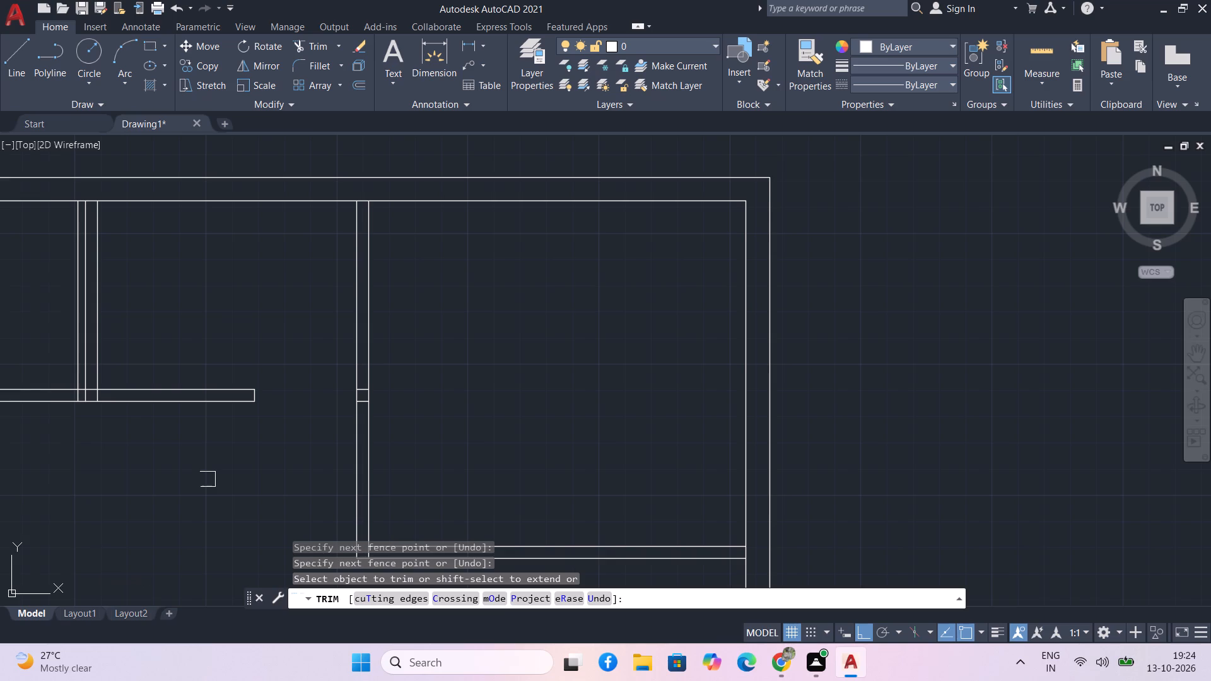
pyautogui.moveTo(117, 457); pyautogui.dragTo(237, 541, button='middle')
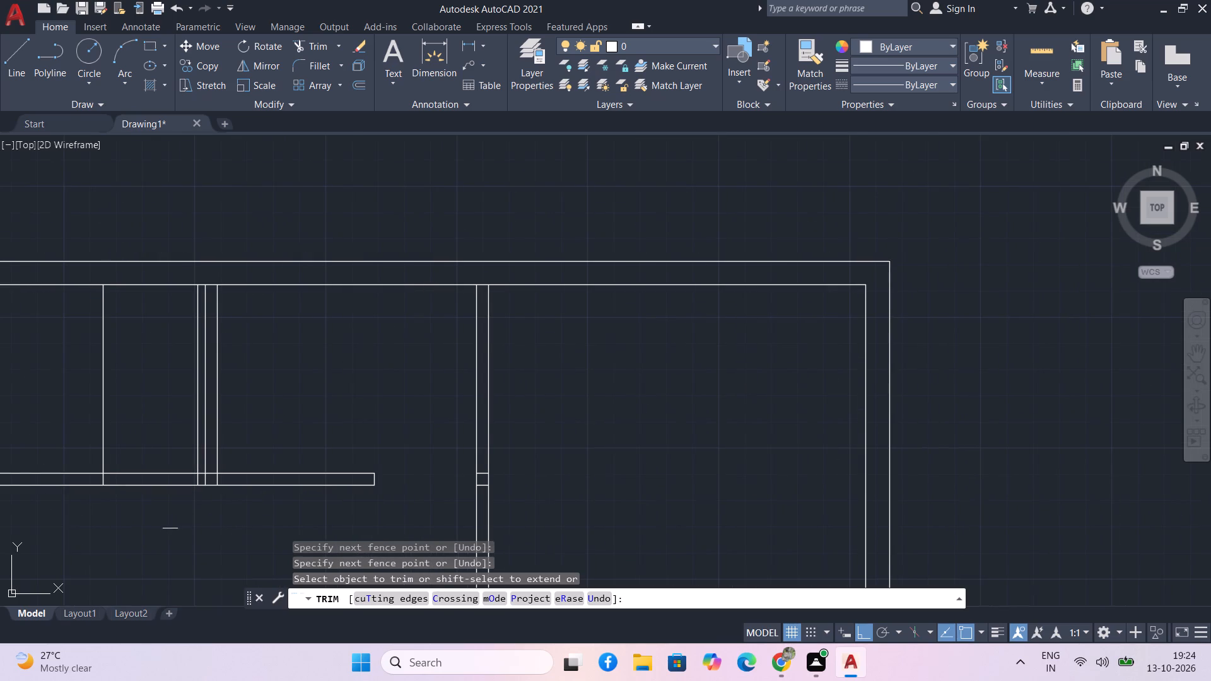
pyautogui.moveTo(169, 521); pyautogui.dragTo(105, 413)
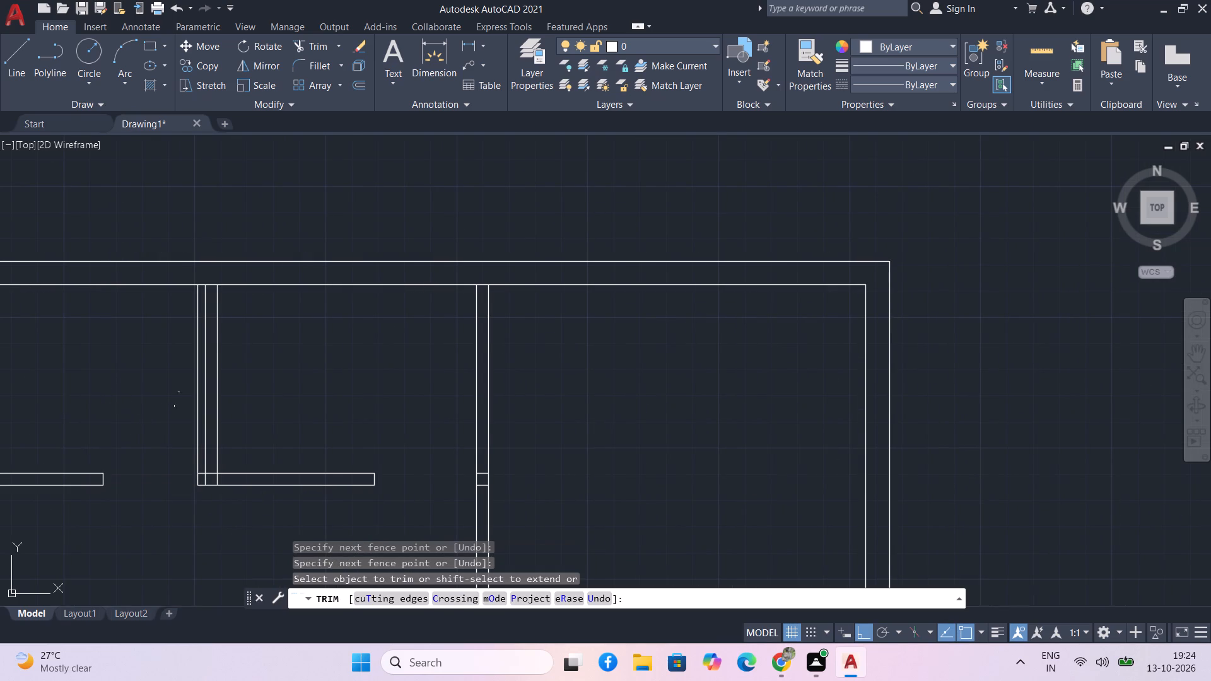
pyautogui.click(192, 416)
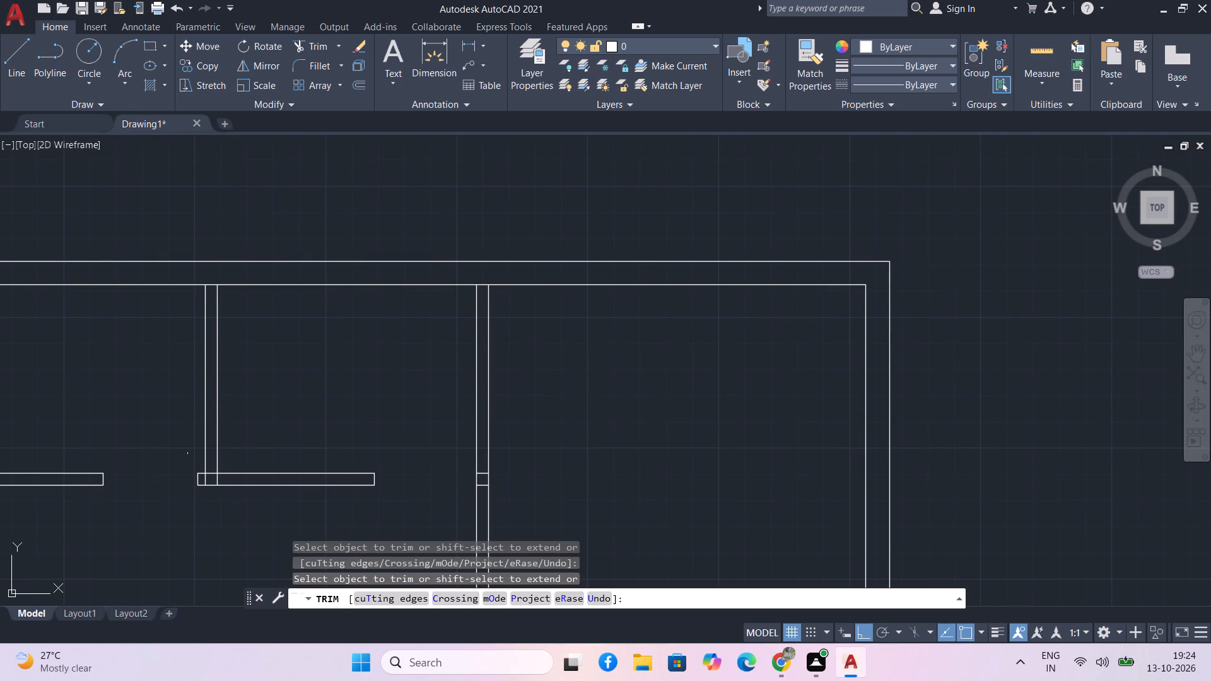
# Trim the line segments inside the junction where the partition between the left and middle rooms meets the bottom partition.
pyautogui.scroll(4, 213, 474)
pyautogui.moveTo(268, 496); pyautogui.dragTo(148, 508)
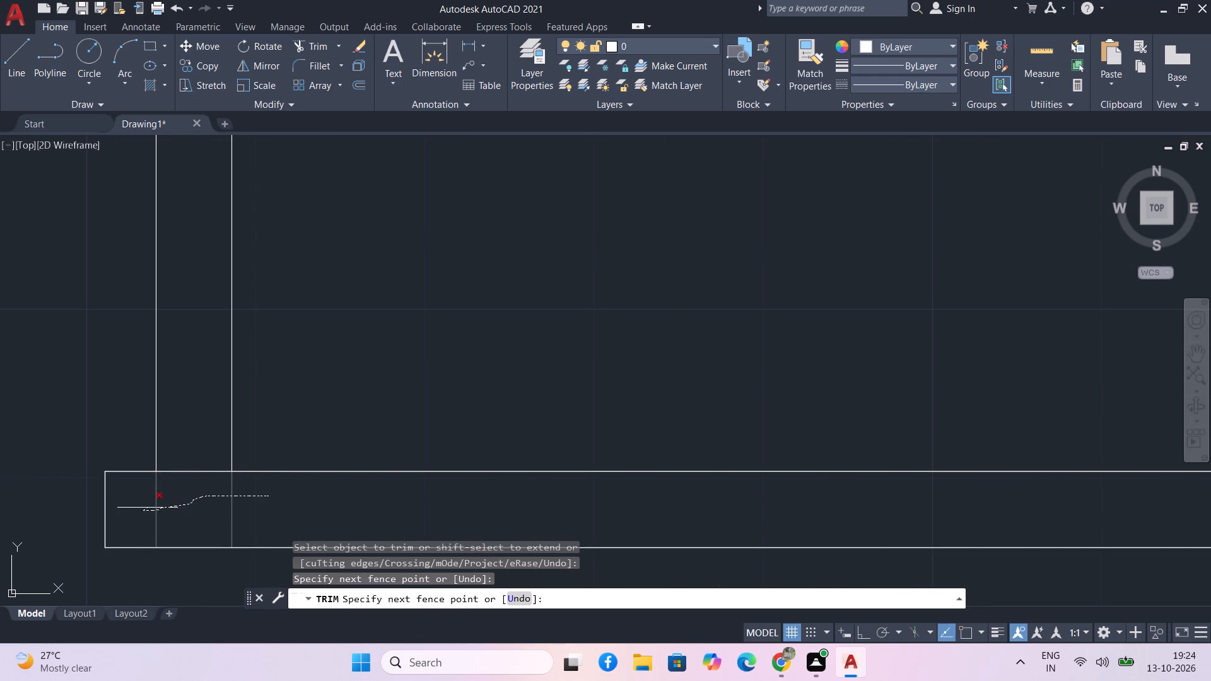
pyautogui.moveTo(148, 508); pyautogui.dragTo(182, 439)
pyautogui.scroll(-5, 219, 520)
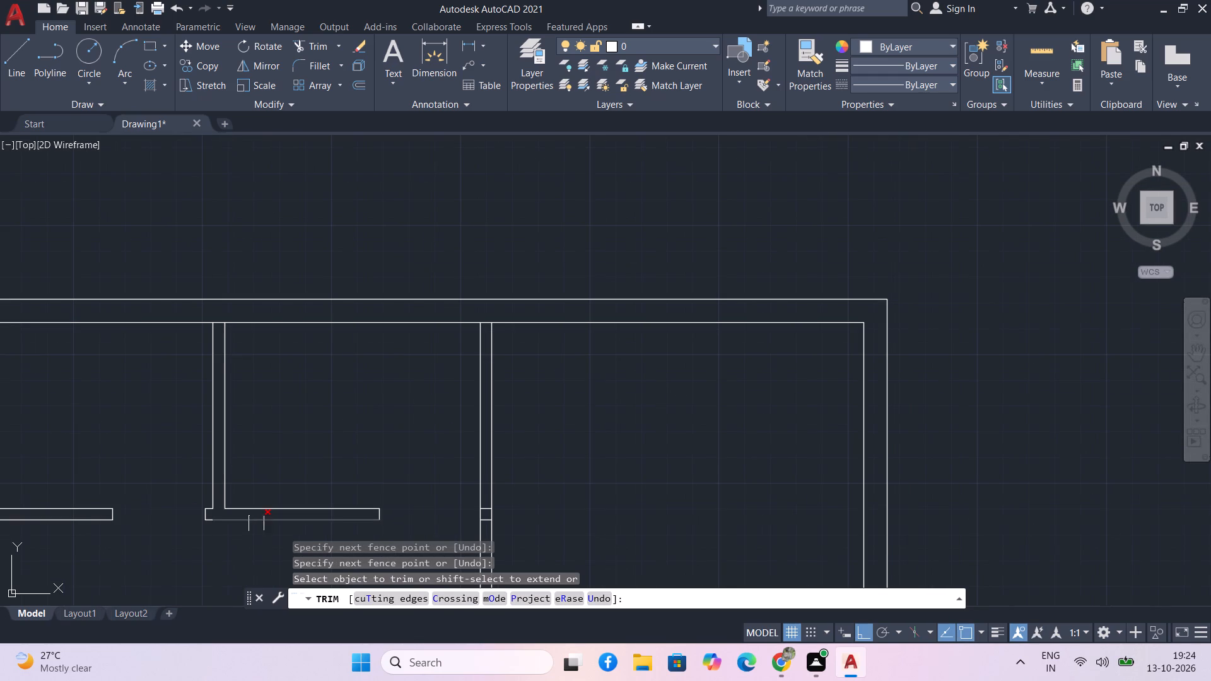
pyautogui.moveTo(286, 477); pyautogui.dragTo(132, 468, button='middle')
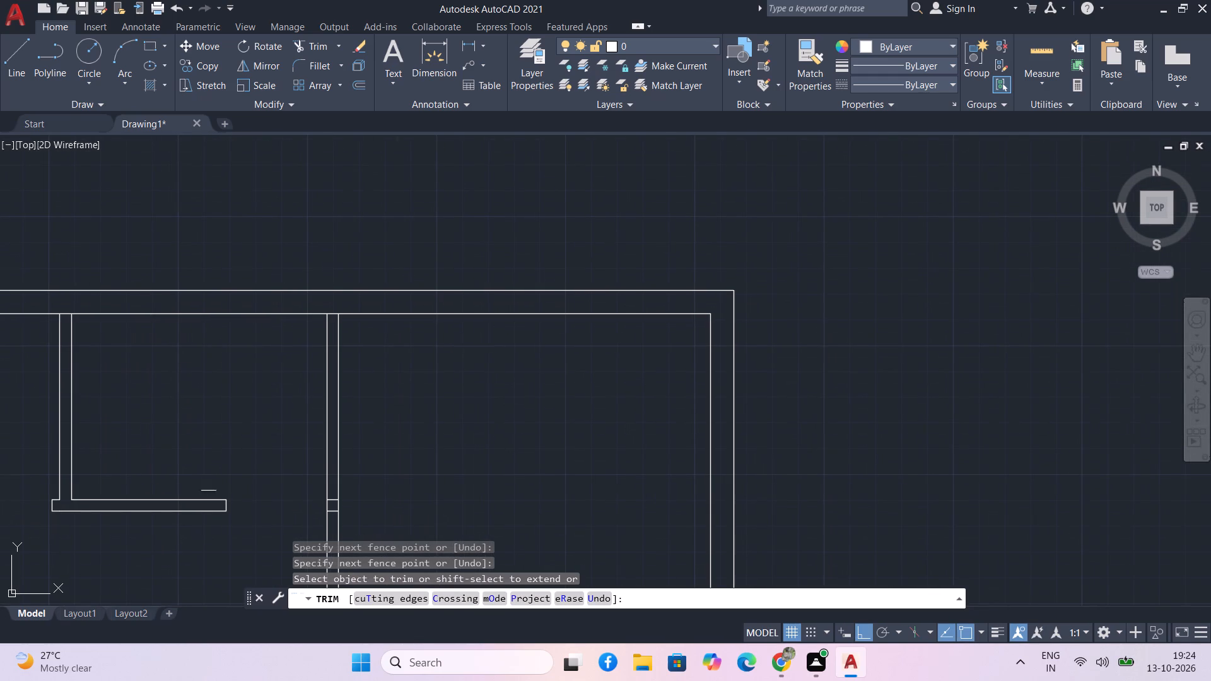
pyautogui.press('Escape')
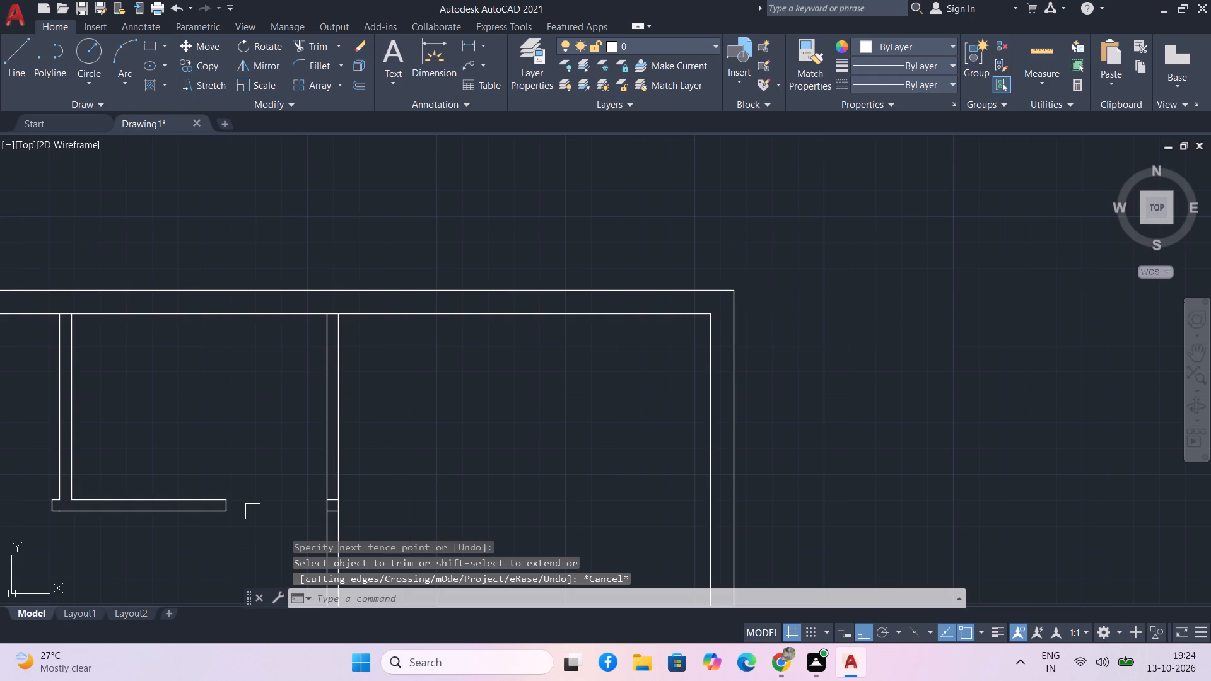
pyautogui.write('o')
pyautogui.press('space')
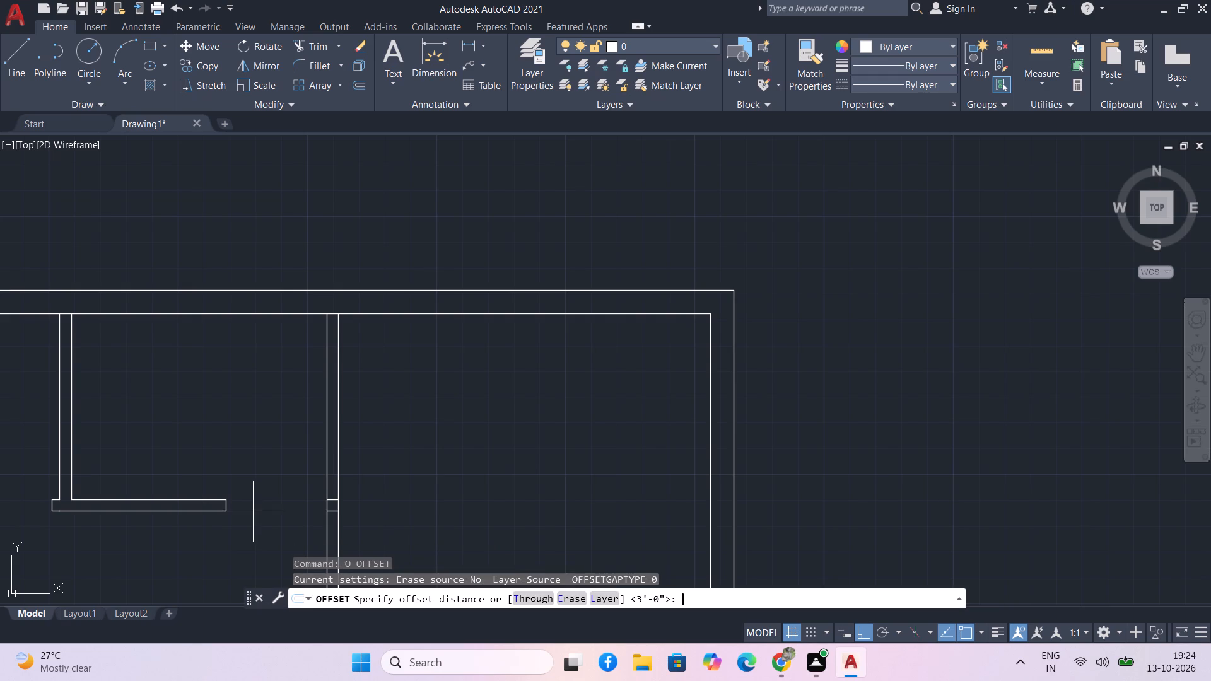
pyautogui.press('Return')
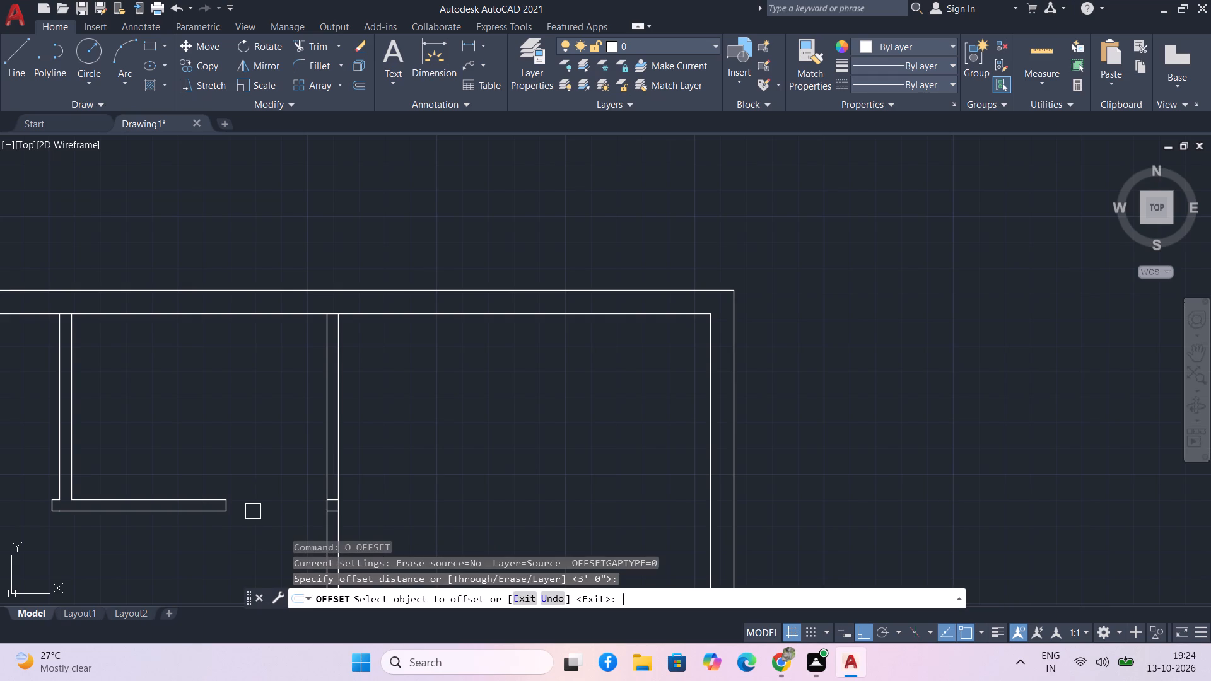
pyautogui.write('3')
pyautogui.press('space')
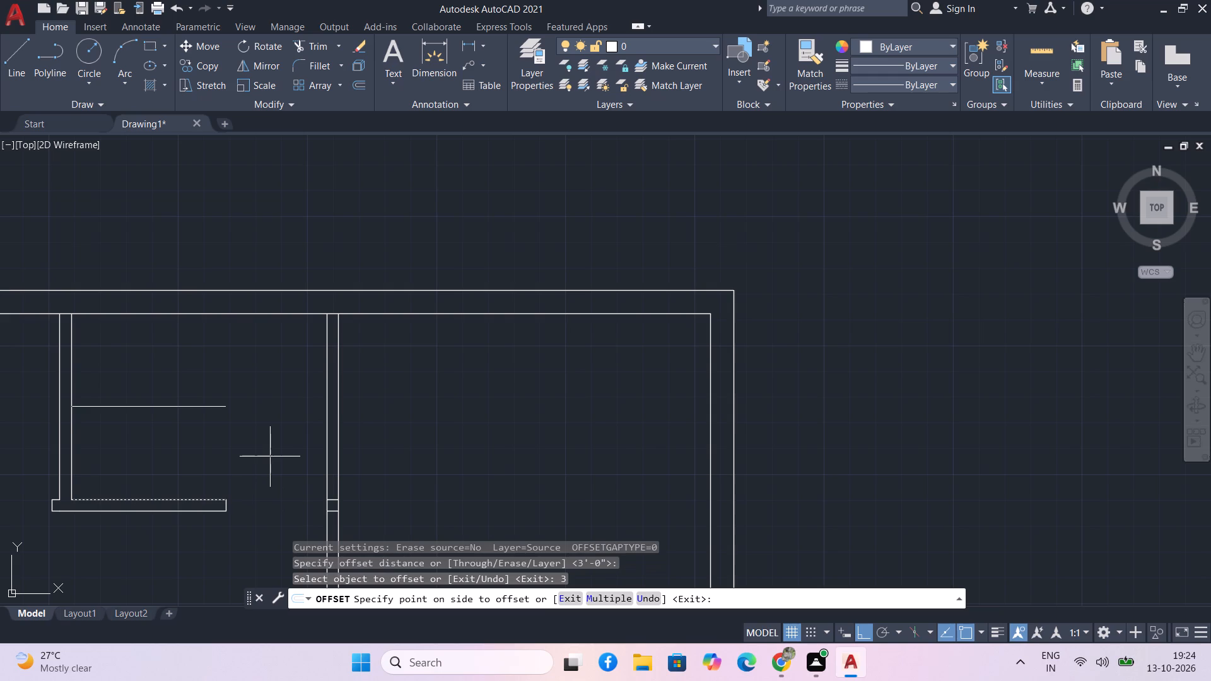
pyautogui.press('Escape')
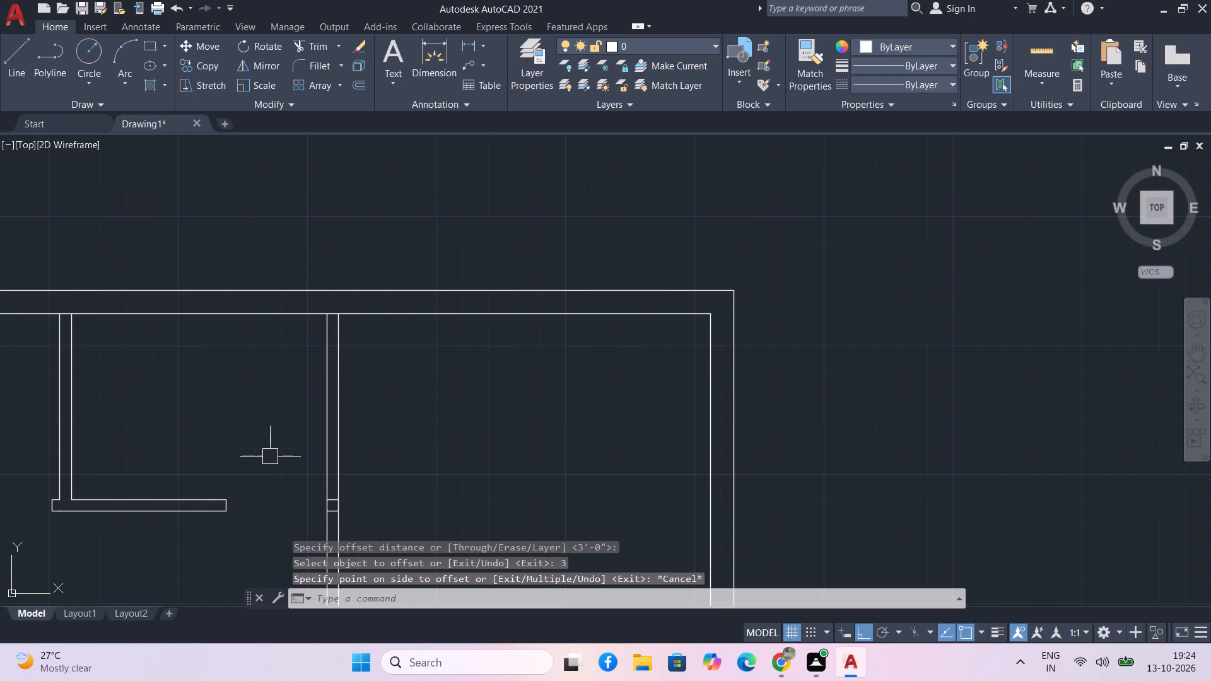
# Offset the left-hand line of the partition between the middle and right rooms 3" into the middle room.
pyautogui.write('o')
pyautogui.press('space')
pyautogui.press('3')
pyautogui.press('Return')
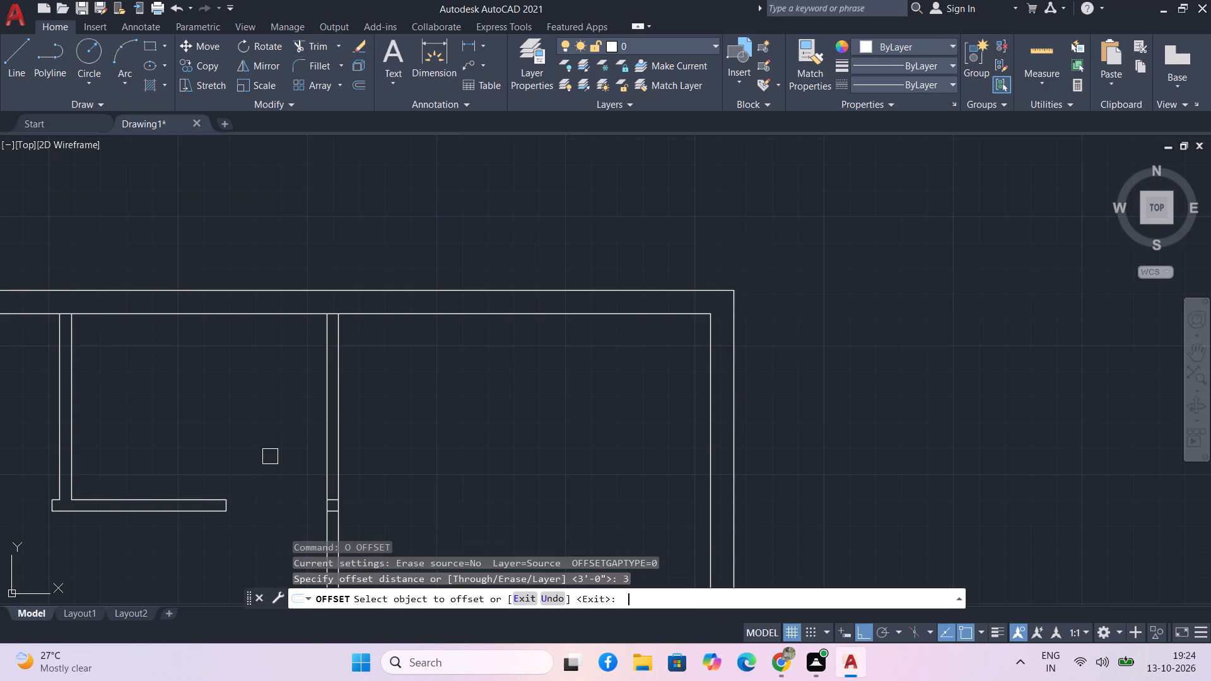
pyautogui.click(323, 473)
pyautogui.click(263, 495)
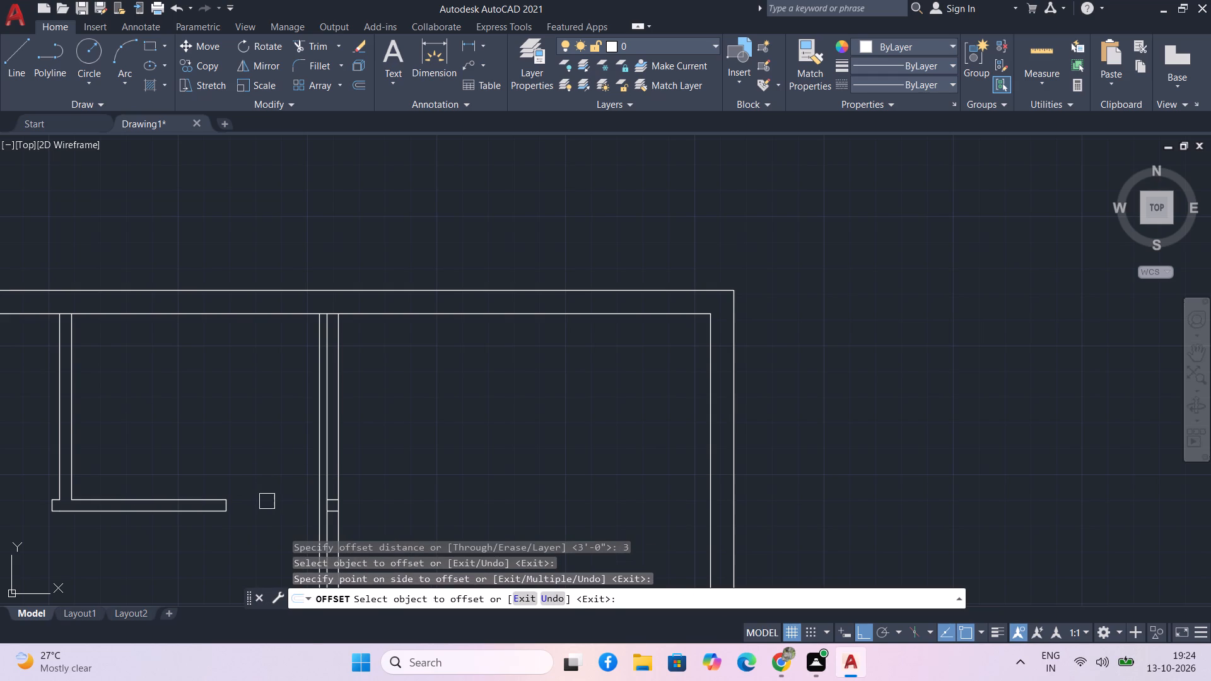
pyautogui.moveTo(267, 501); pyautogui.dragTo(249, 443, button='middle')
pyautogui.scroll(3, 305, 448)
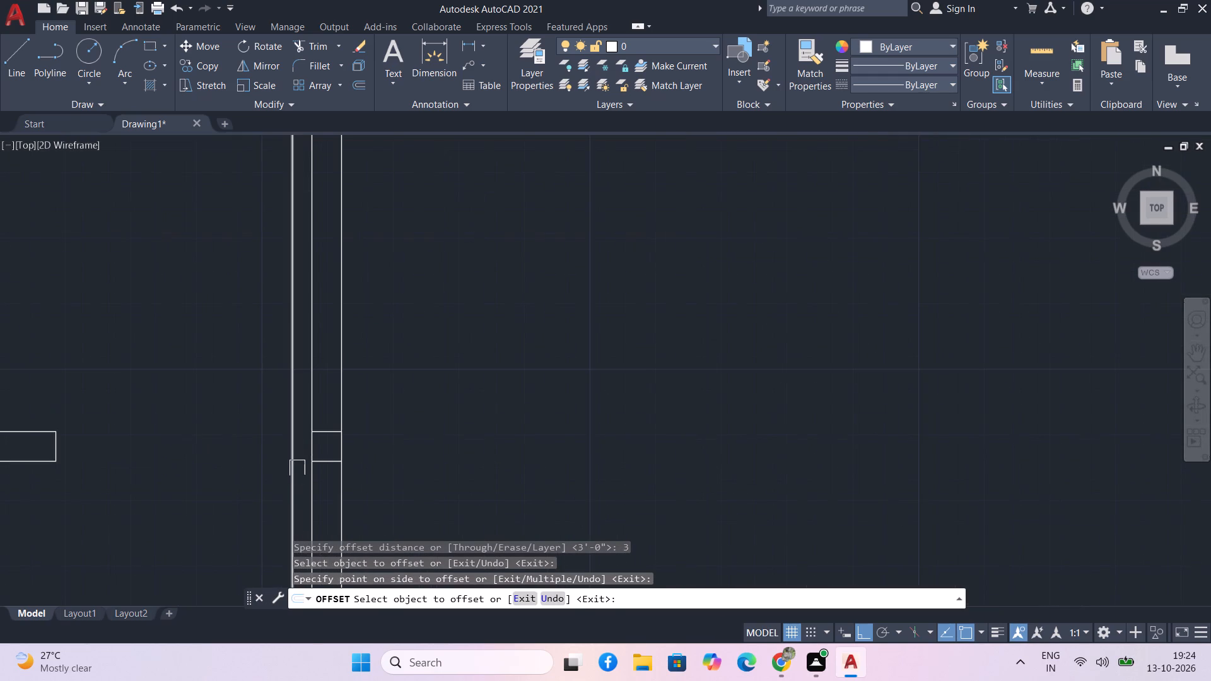
pyautogui.press('space')
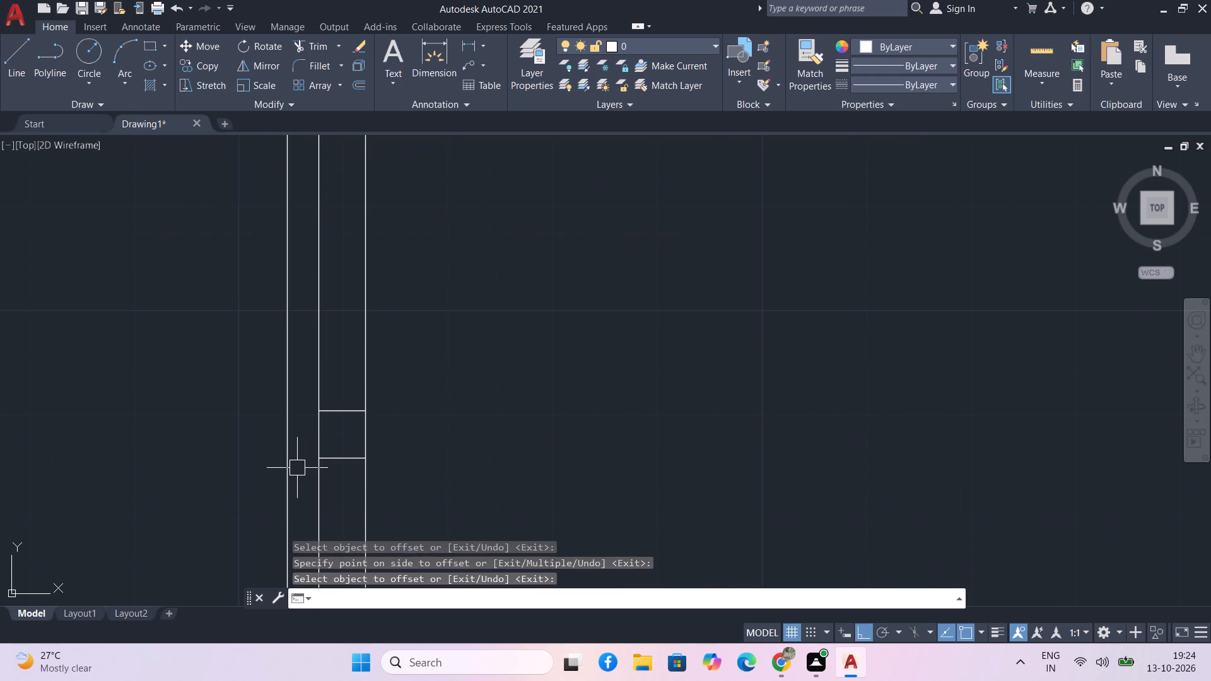
# Draw two short horizontal lines extending the bottom partition's leftover edges from the right-hand partition to the 3" offset line.
pyautogui.write('l')
pyautogui.press('space')
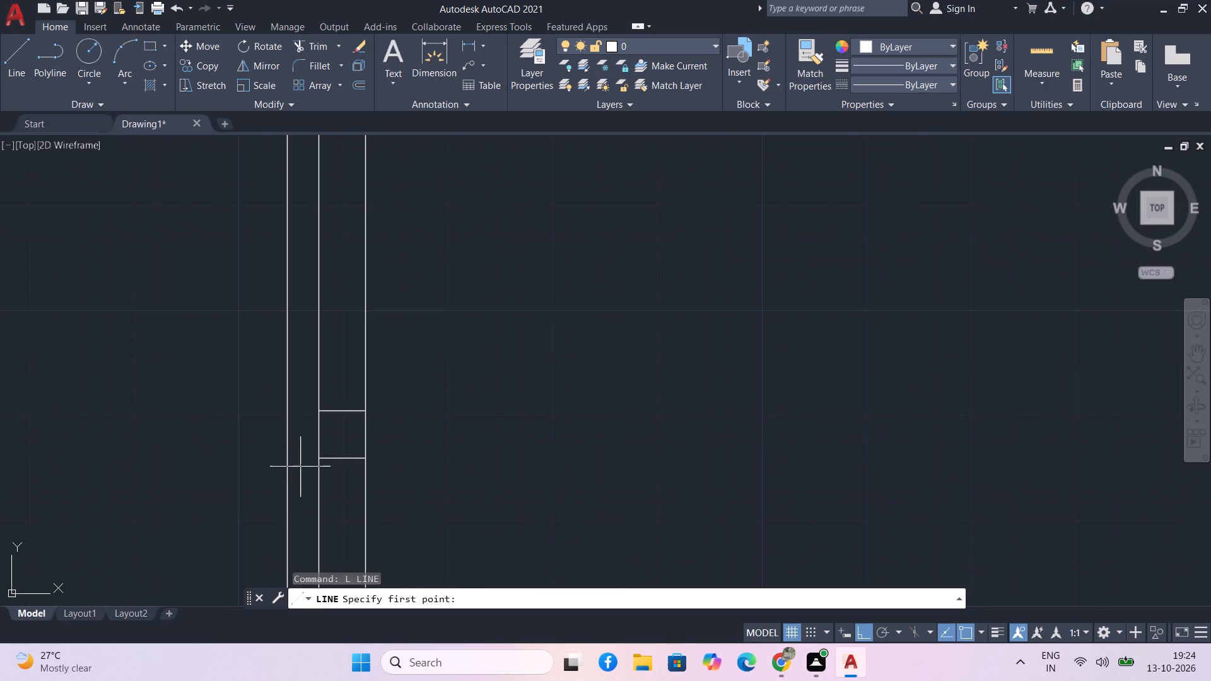
pyautogui.click(316, 459)
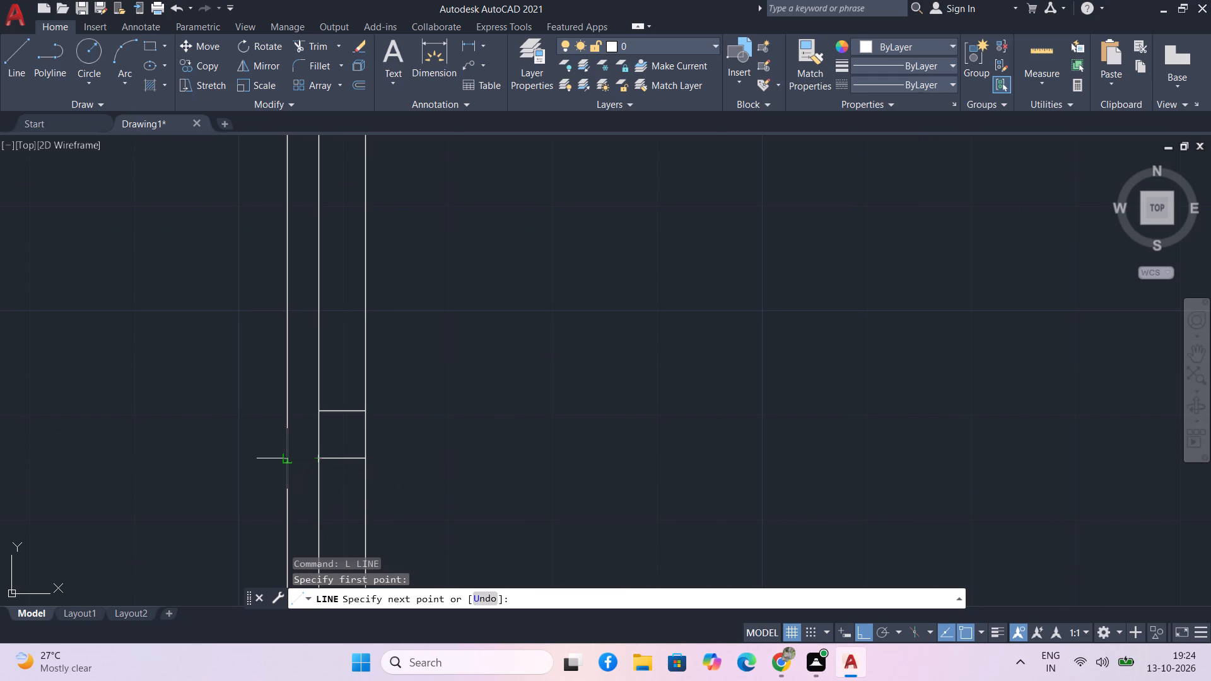
pyautogui.click(291, 462)
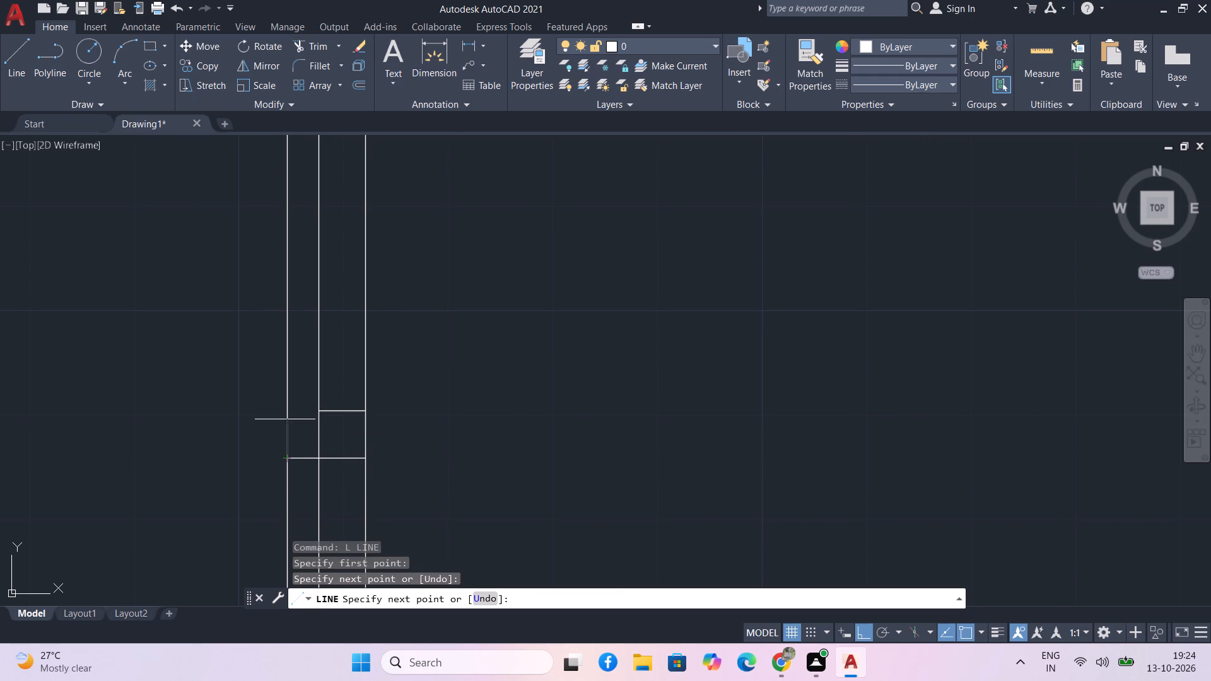
pyautogui.write('v')
pyautogui.press('space')
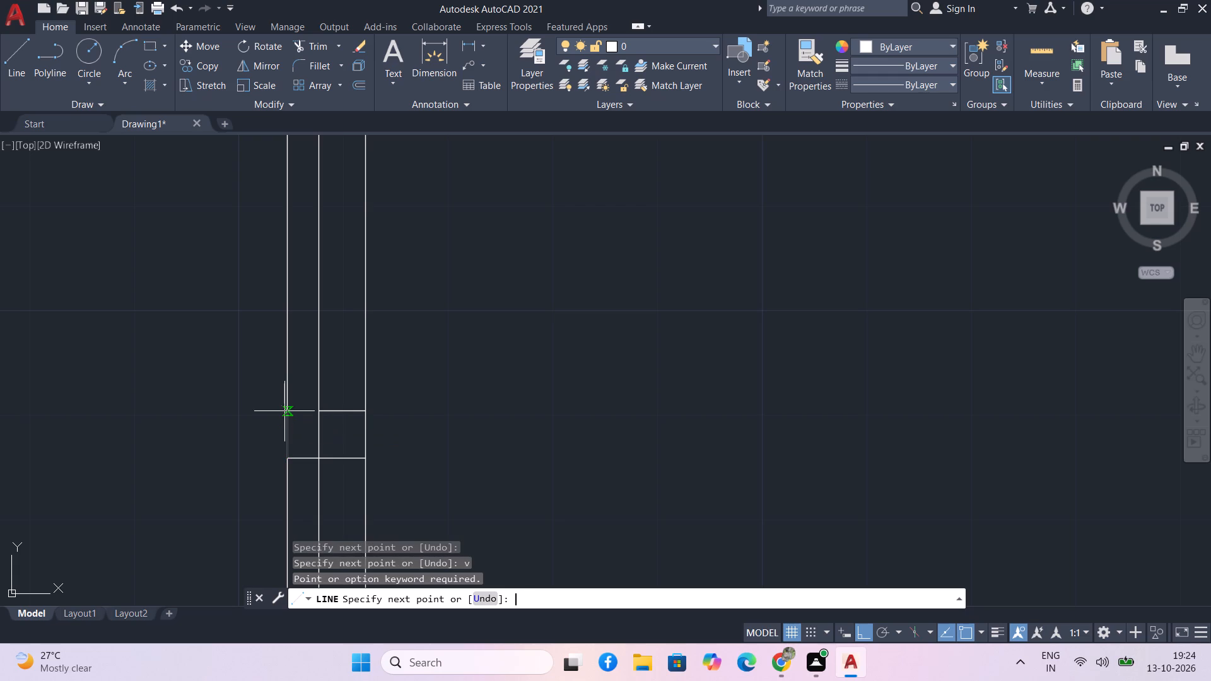
pyautogui.press('space')
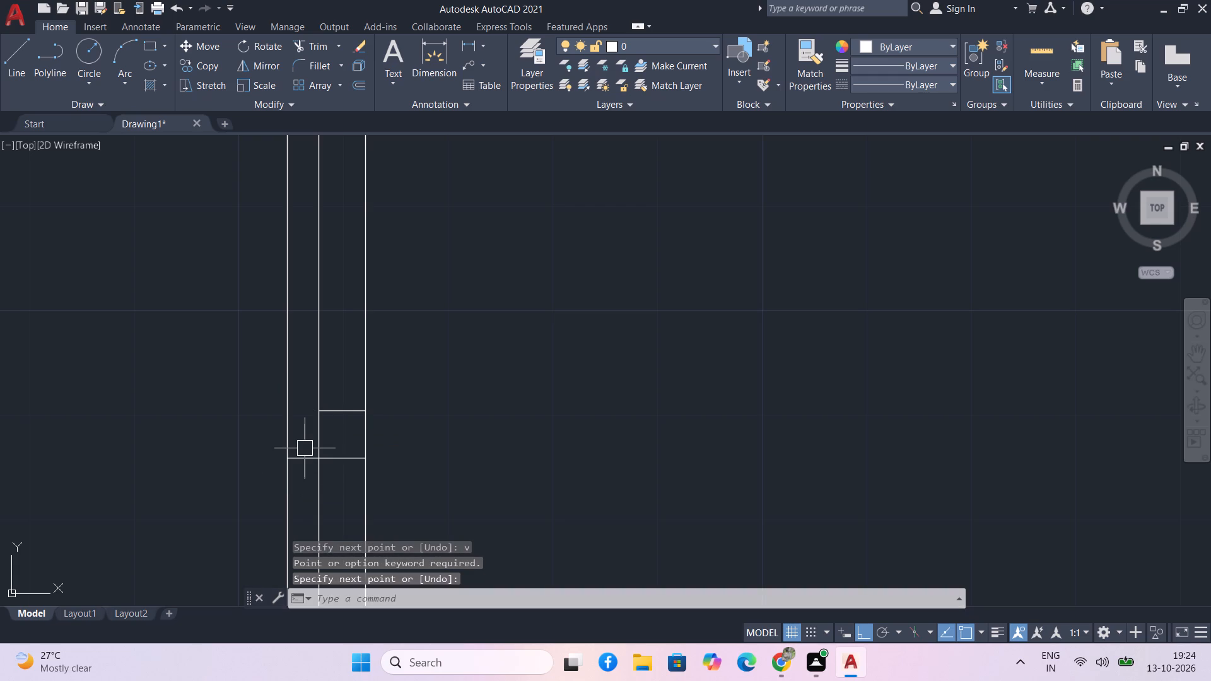
pyautogui.write('l')
pyautogui.press('space')
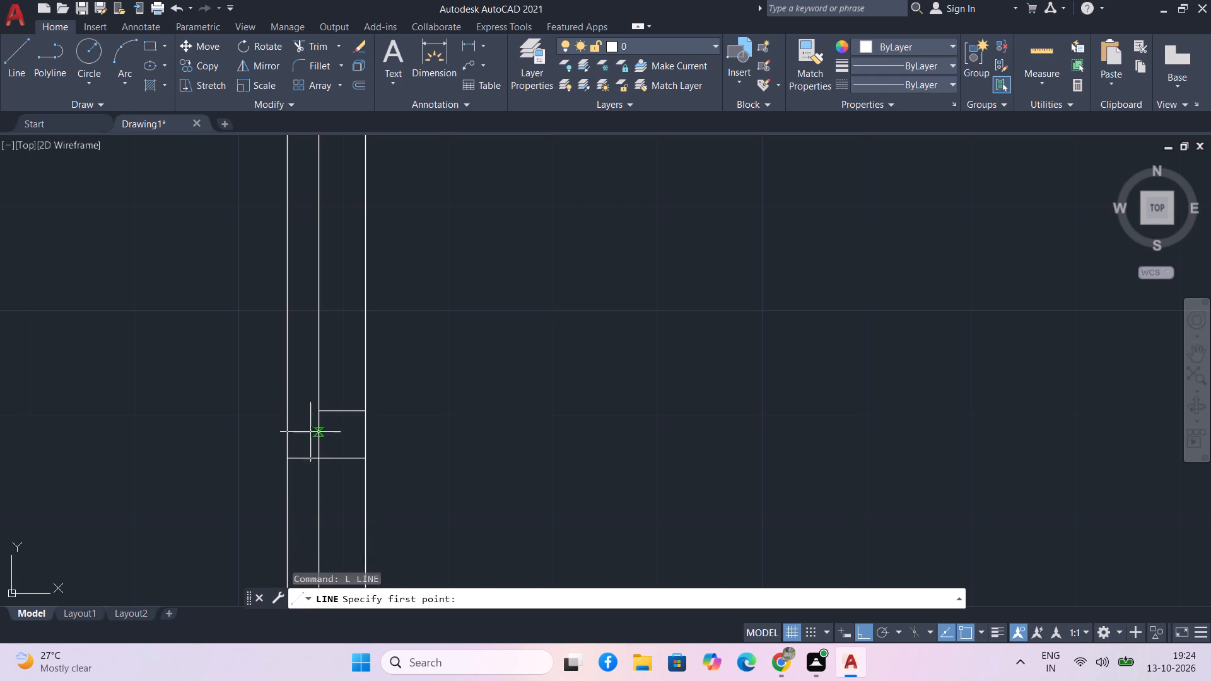
pyautogui.click(316, 413)
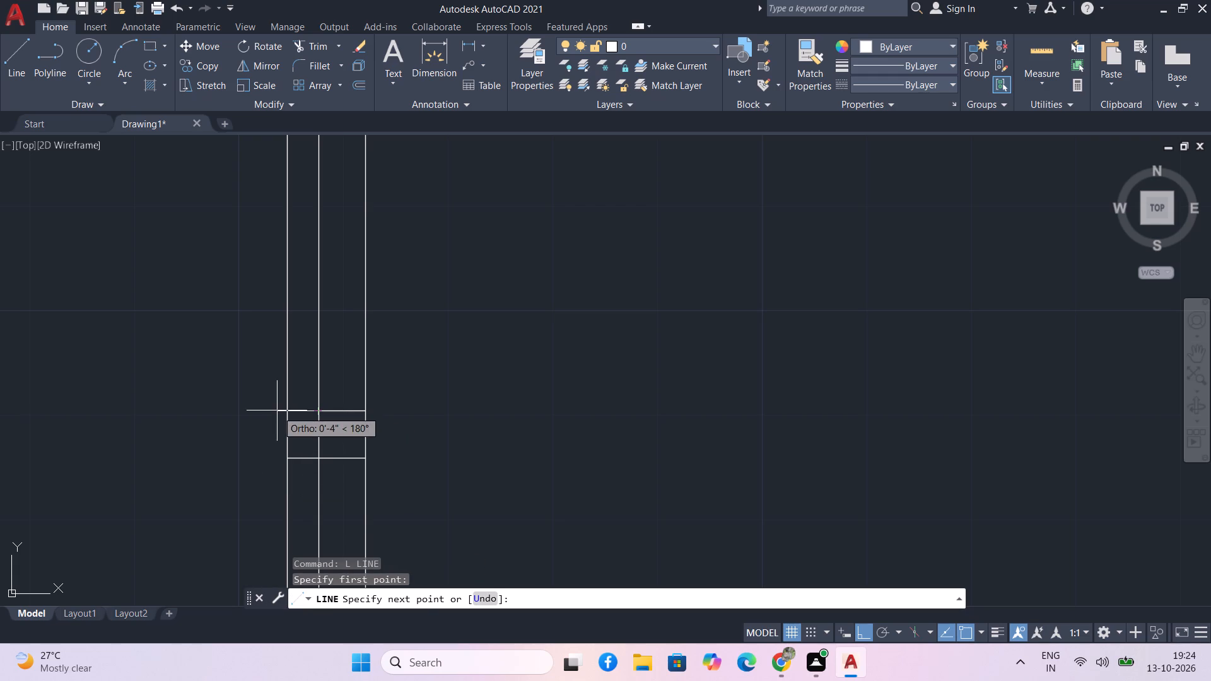
pyautogui.click(289, 410)
pyautogui.press('space')
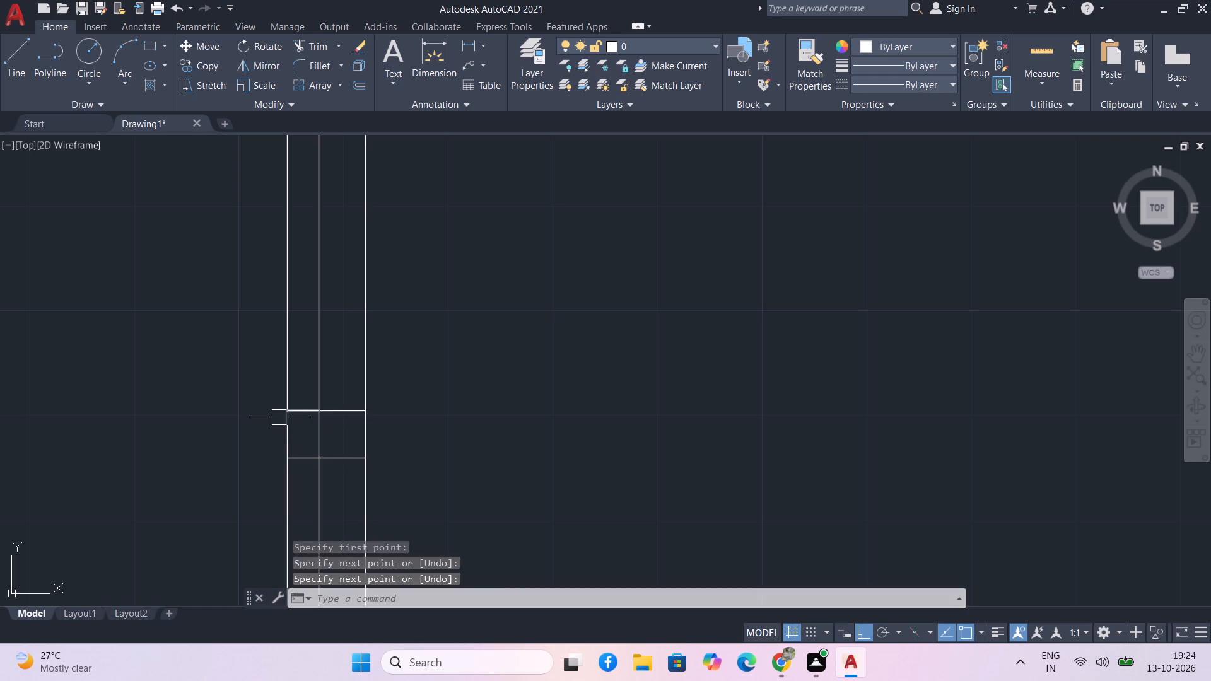
pyautogui.press('Escape')
# Trim the 3" offset line above and below the two short lines, leaving only the door jamb's end line.
pyautogui.write('tr')
pyautogui.press('space')
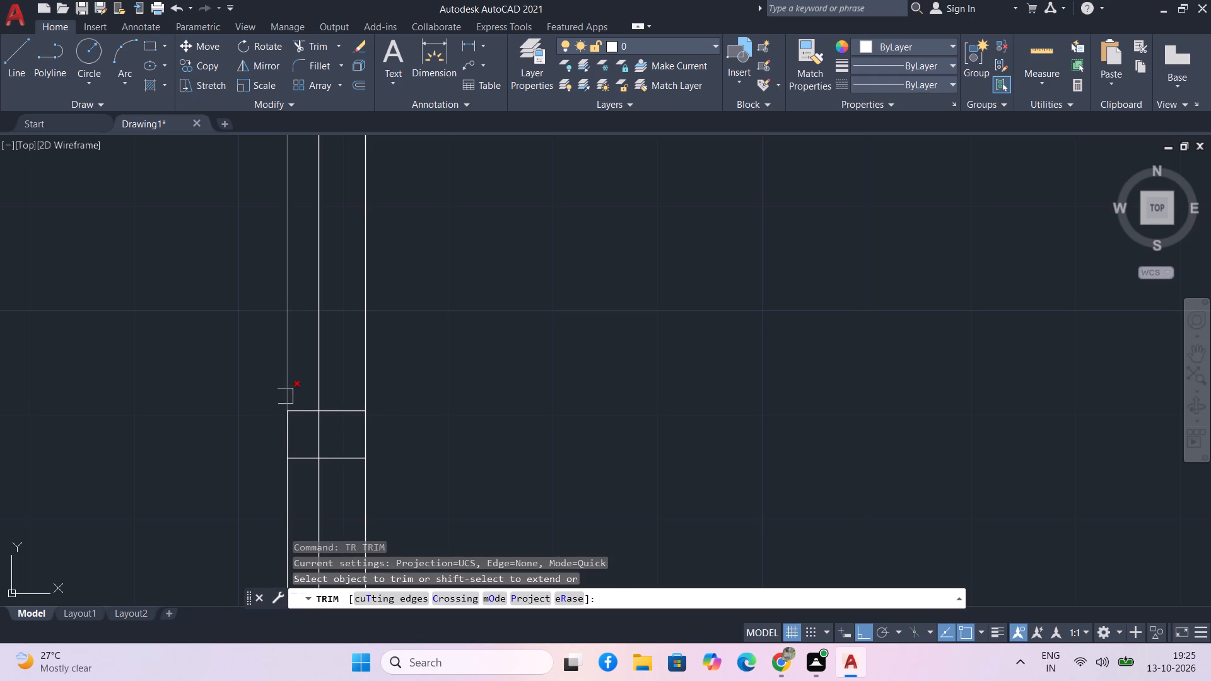
pyautogui.click(285, 396)
pyautogui.click(281, 487)
pyautogui.scroll(-2, 262, 470)
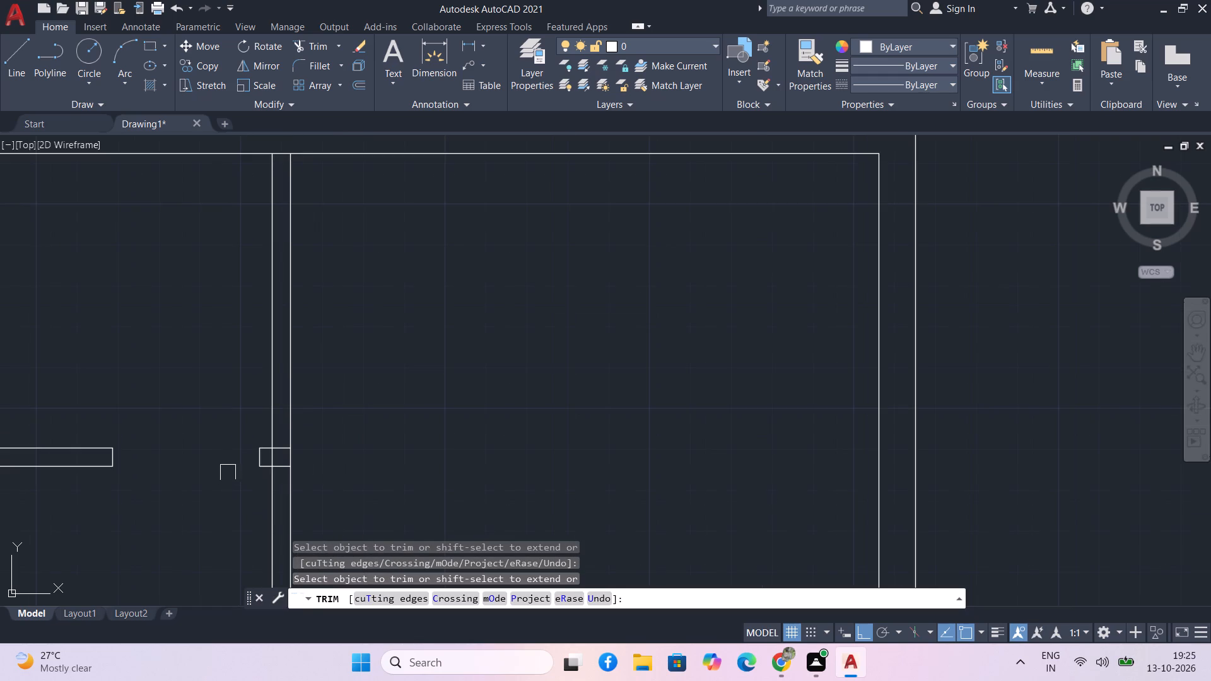
# Trim the three line segments inside the junction of the new 3" jamb and the partition between the middle and right rooms.
pyautogui.moveTo(217, 491); pyautogui.dragTo(412, 419, button='middle')
pyautogui.scroll(-1, 412, 414)
pyautogui.moveTo(367, 457); pyautogui.dragTo(375, 432, button='middle')
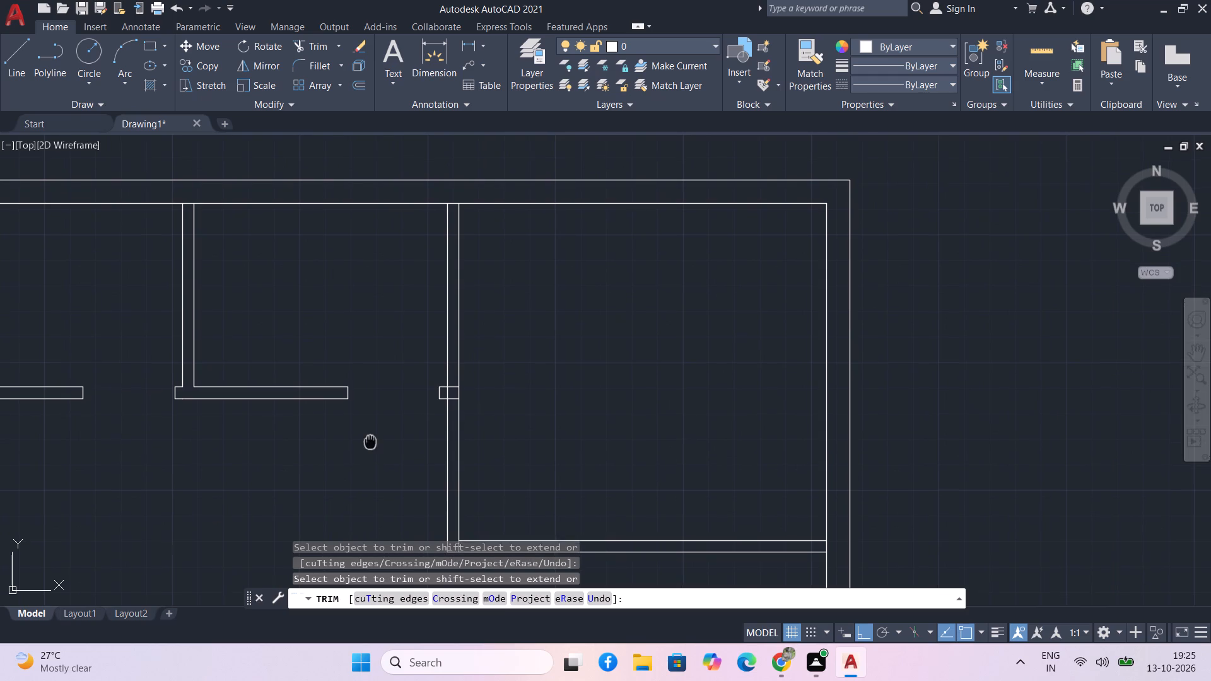
pyautogui.moveTo(375, 432); pyautogui.dragTo(402, 404, button='middle')
pyautogui.scroll(3, 481, 346)
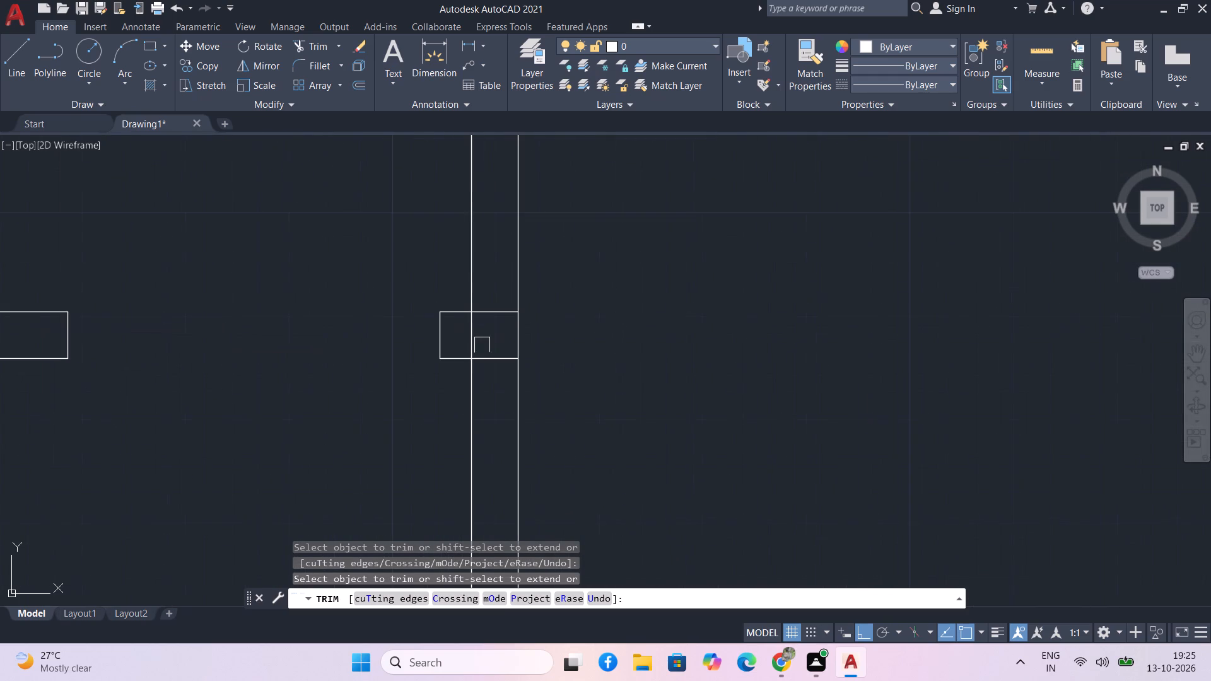
pyautogui.click(474, 342)
pyautogui.click(495, 311)
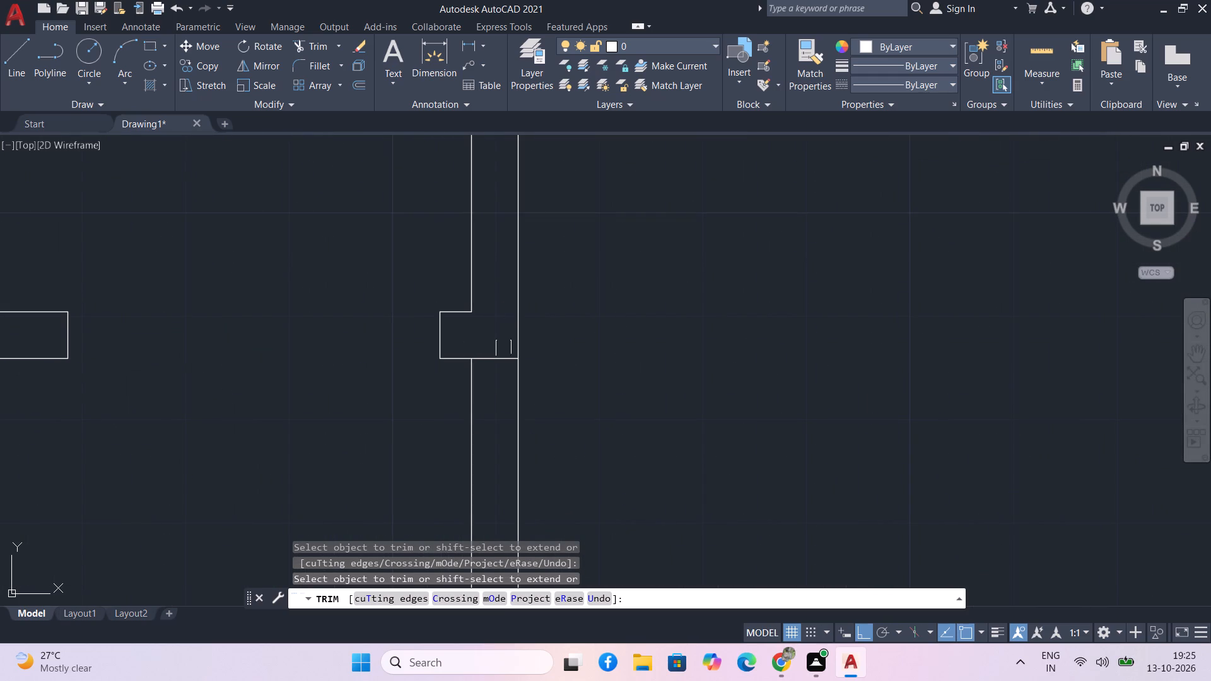
pyautogui.click(503, 355)
pyautogui.scroll(-1, 467, 429)
pyautogui.scroll(-3, 363, 433)
pyautogui.moveTo(356, 442); pyautogui.dragTo(472, 421, button='middle')
pyautogui.press('Escape')
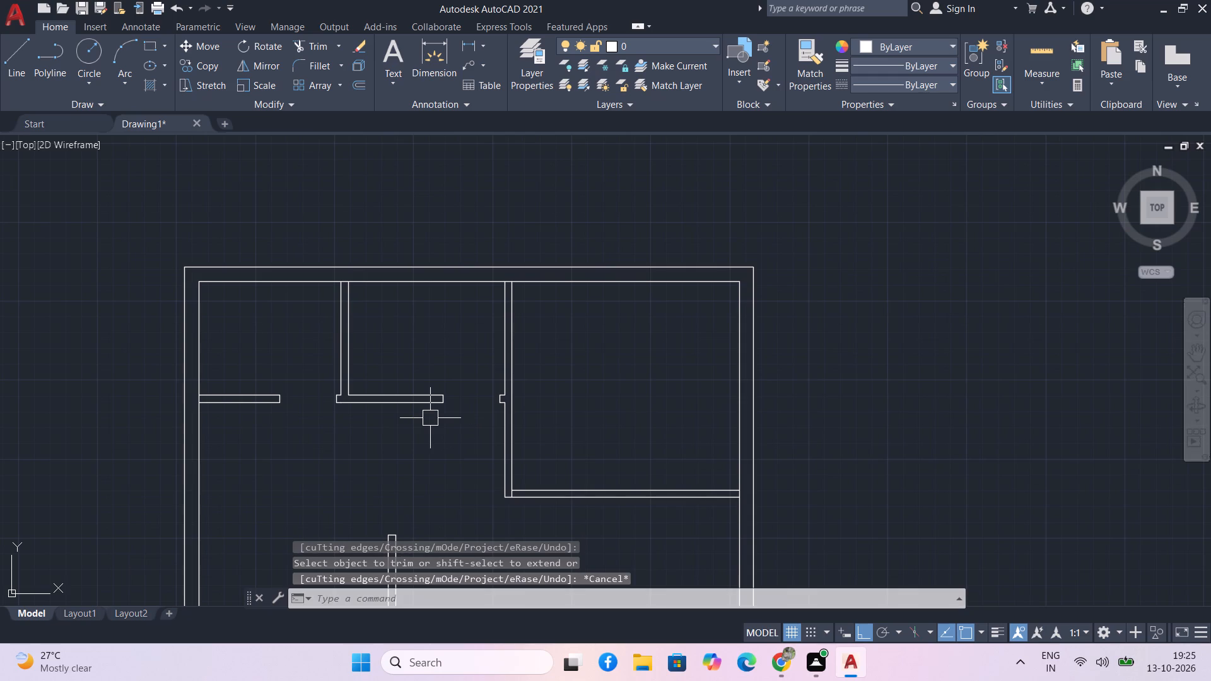
# Offset the right-hand line of the partition between the middle and right rooms 3" into the right room.
pyautogui.write('o')
pyautogui.press('space')
pyautogui.press('3')
pyautogui.press('Return')
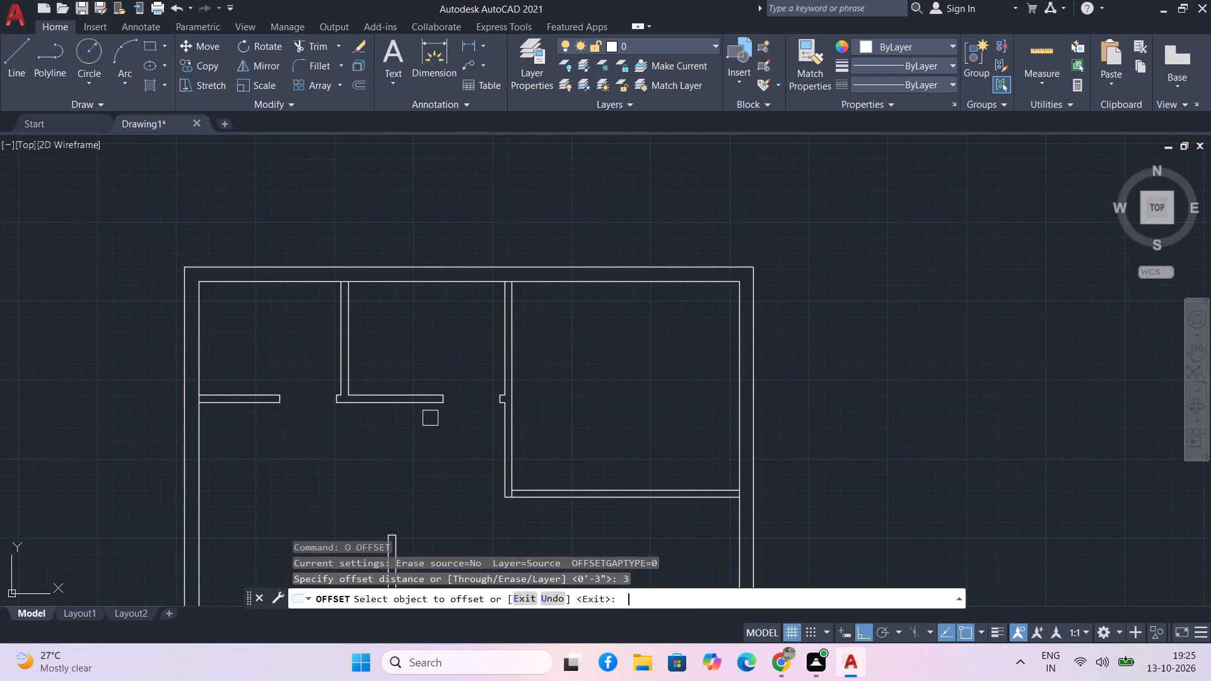
pyautogui.click(517, 433)
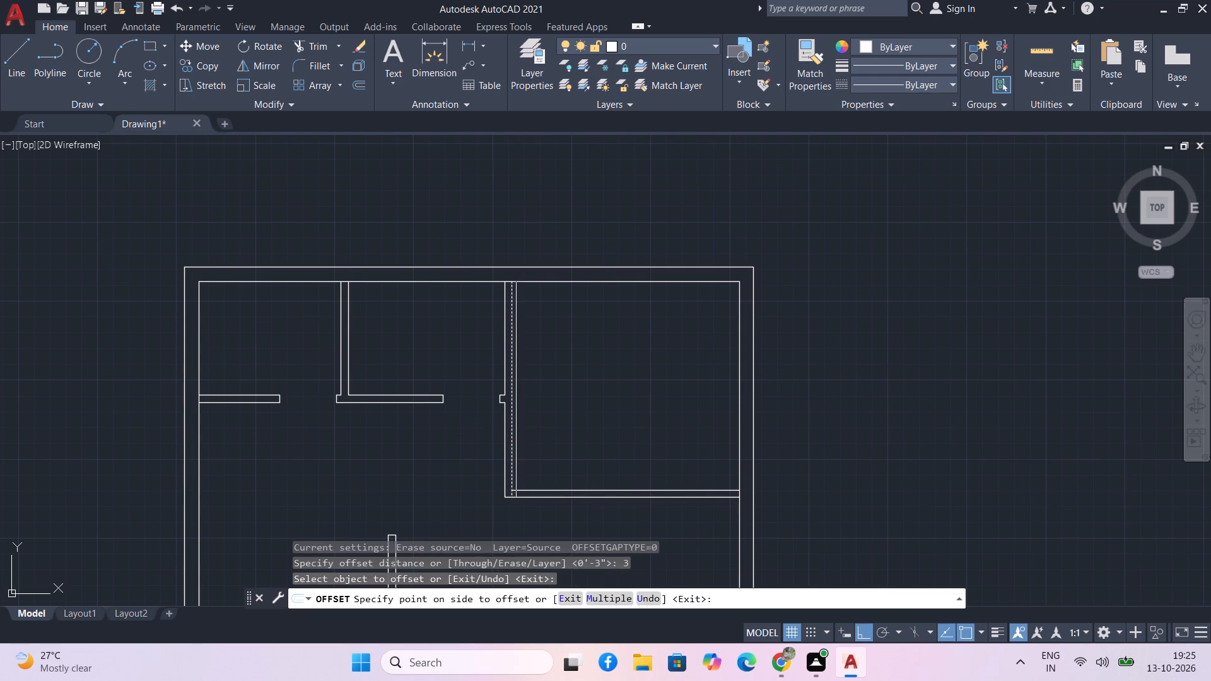
pyautogui.click(556, 435)
pyautogui.press('Escape')
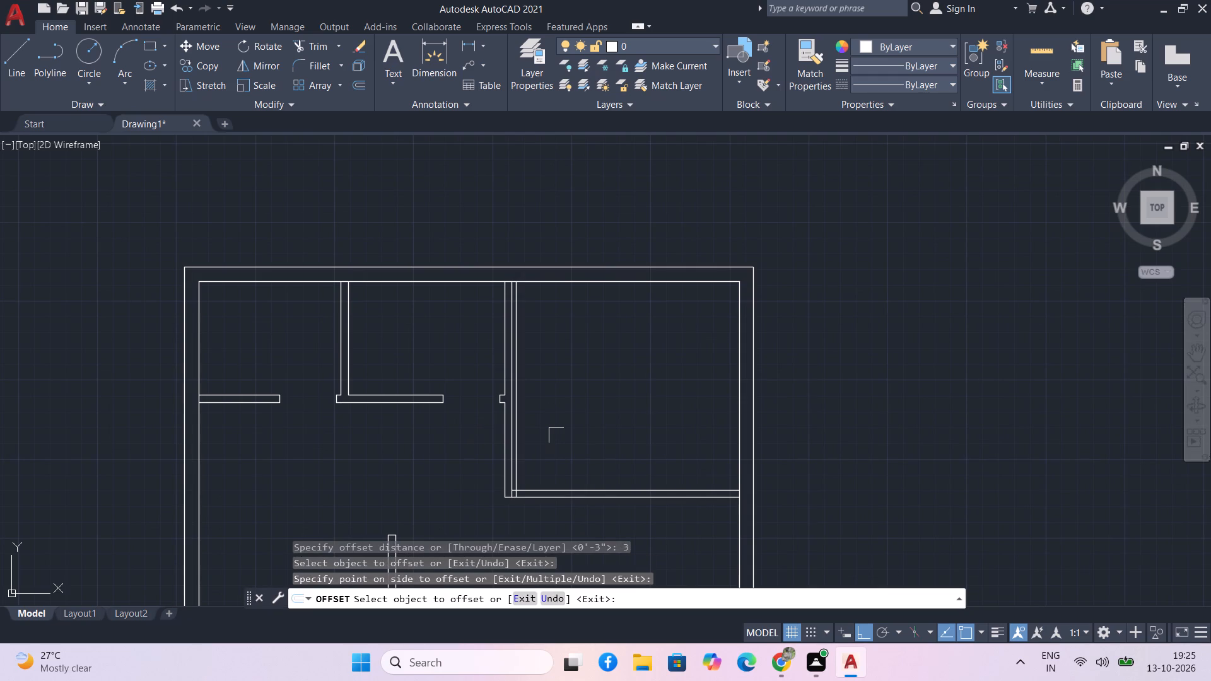
# Offset the new 3" jamb line 3' further into the right room to mark the door opening's width.
pyautogui.write('o')
pyautogui.press('space')
pyautogui.press('3')
pyautogui.press("'")
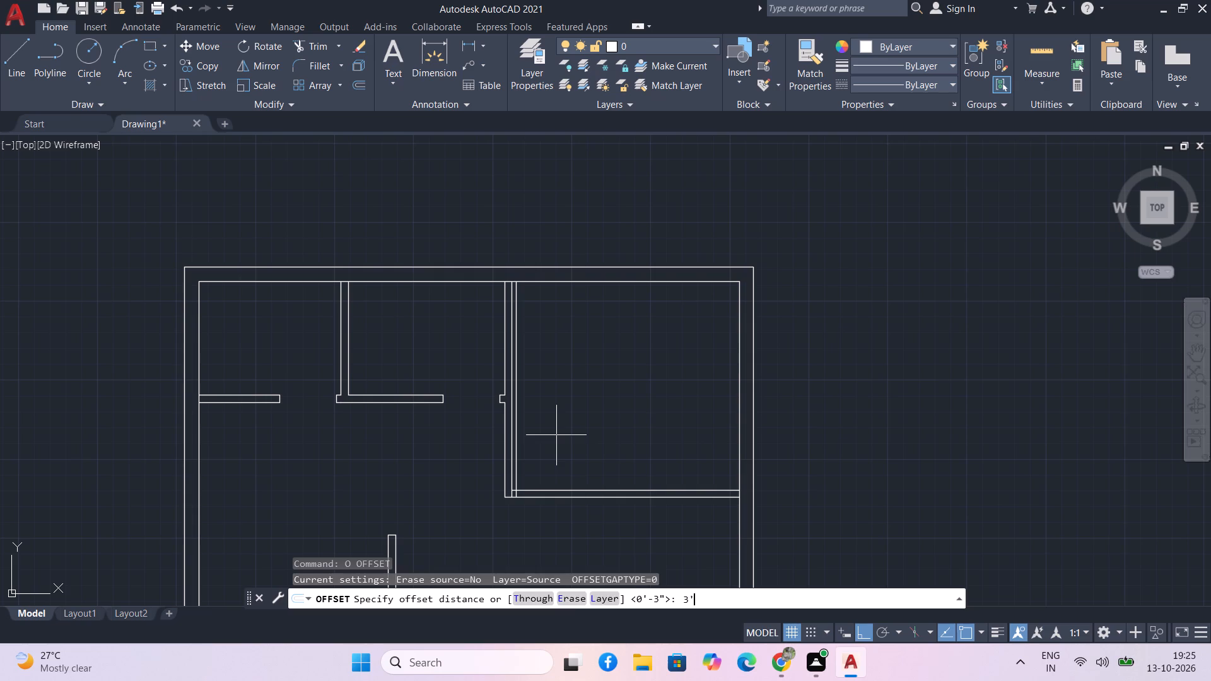
pyautogui.press('Return')
pyautogui.scroll(3, 517, 470)
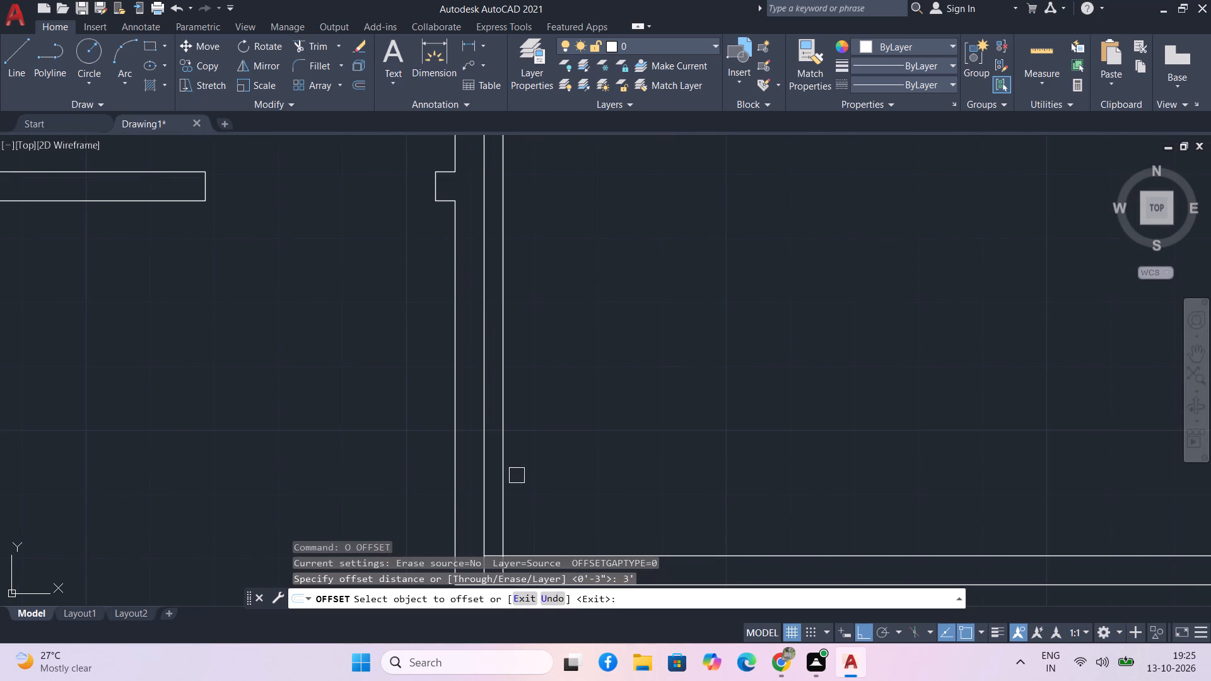
pyautogui.click(505, 482)
pyautogui.click(599, 459)
pyautogui.scroll(-1, 599, 459)
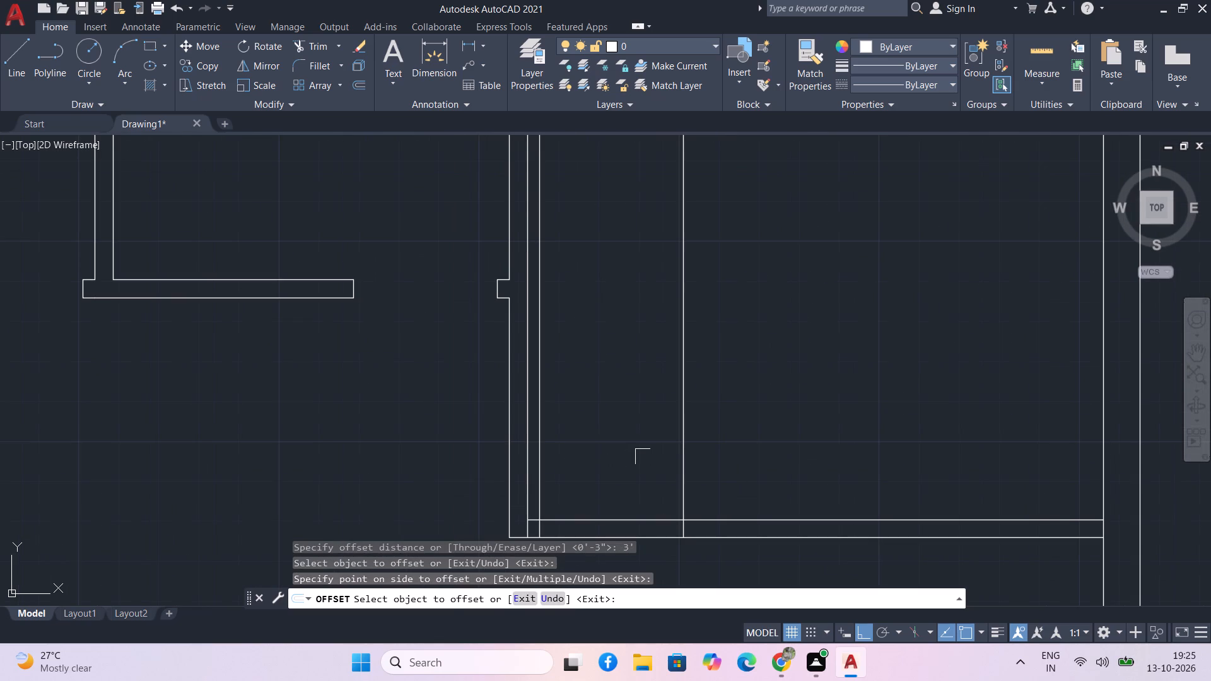
pyautogui.press('Return')
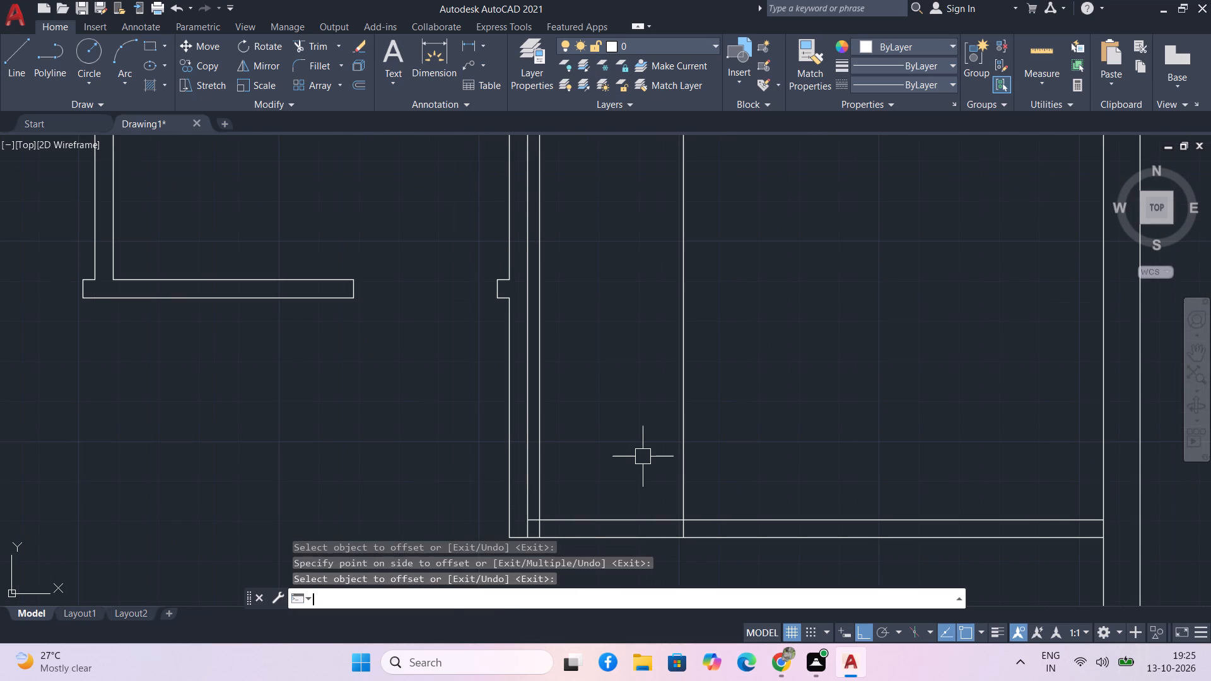
# Offset the line at the far side of the 3' door opening another 3" towards the right outer wall.
pyautogui.write('o')
pyautogui.press('space')
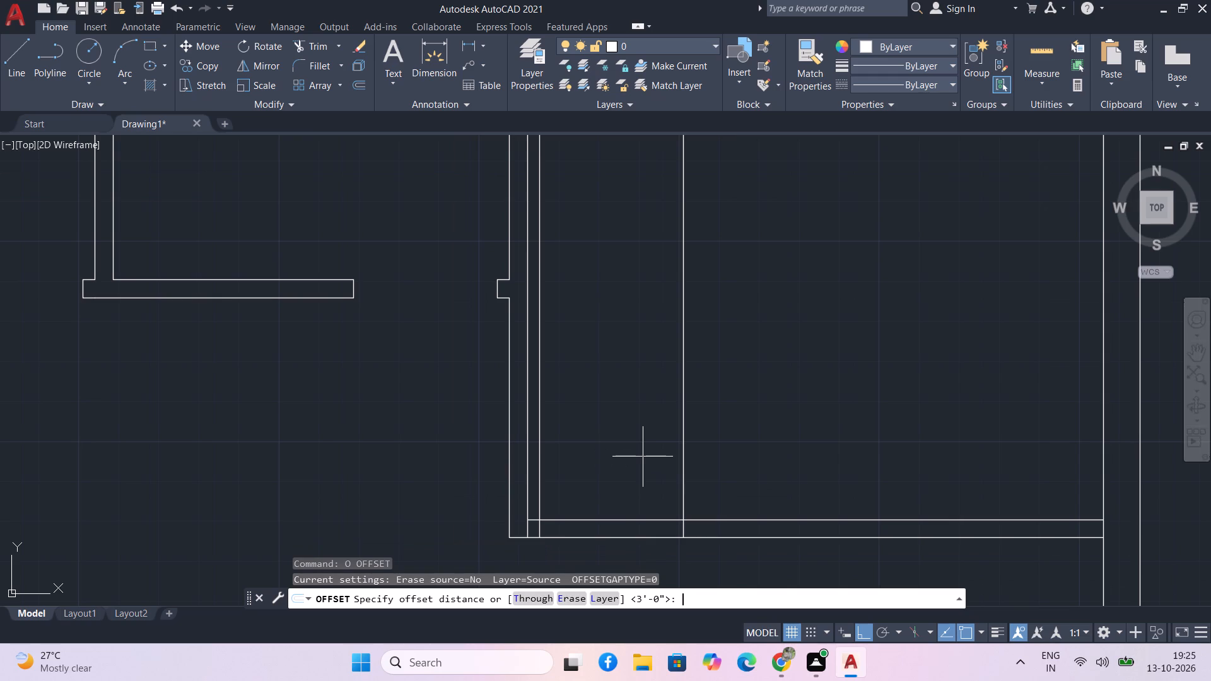
pyautogui.press('3')
pyautogui.press('Return')
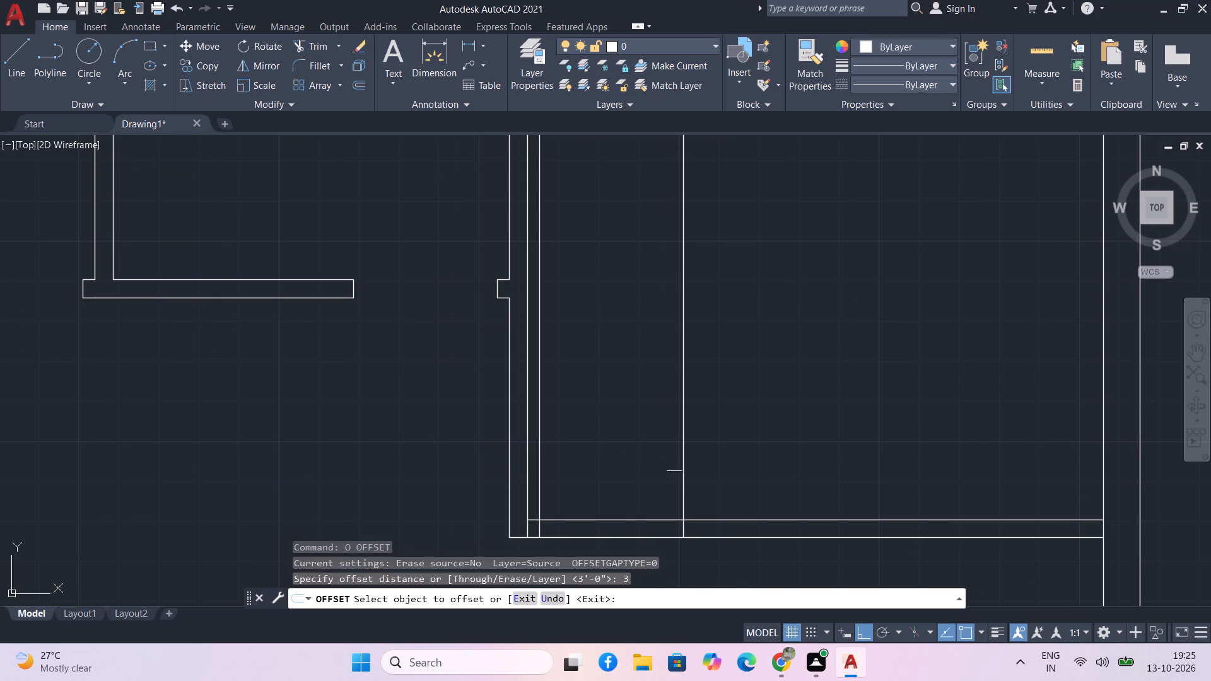
pyautogui.click(686, 471)
pyautogui.click(721, 484)
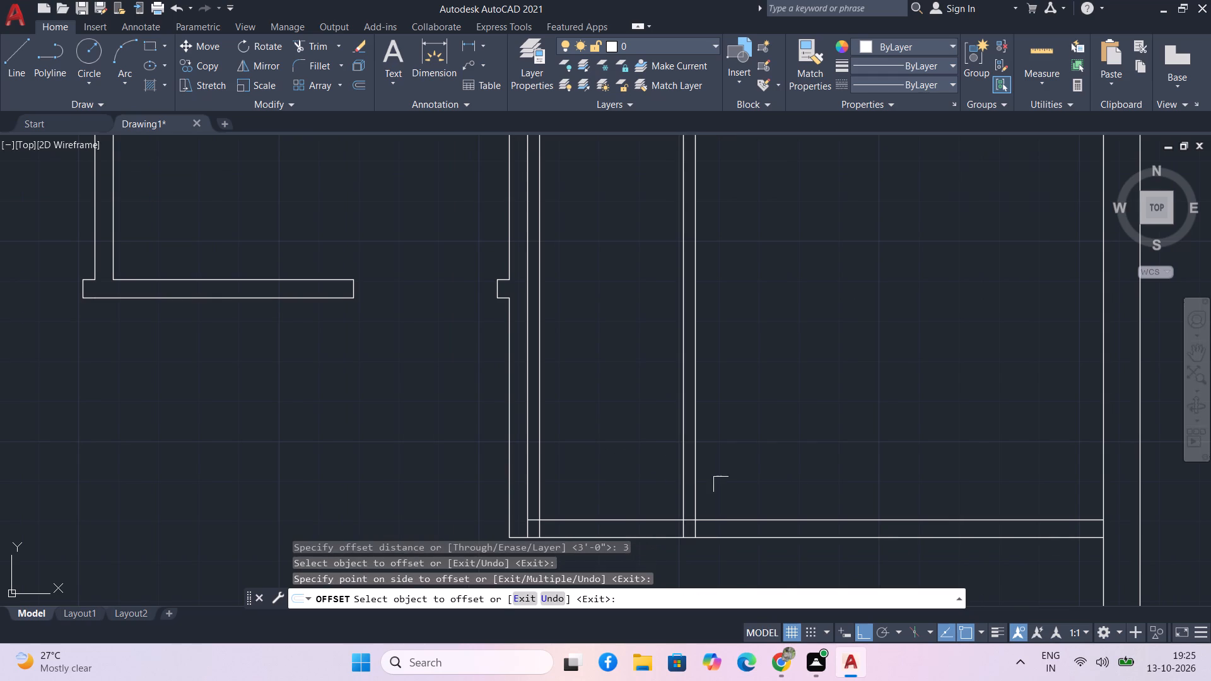
pyautogui.press('space')
# Trim the right room's bottom partition across the 3' opening, and trim the vertical offset lines above that partition.
pyautogui.write('tr')
pyautogui.press('space')
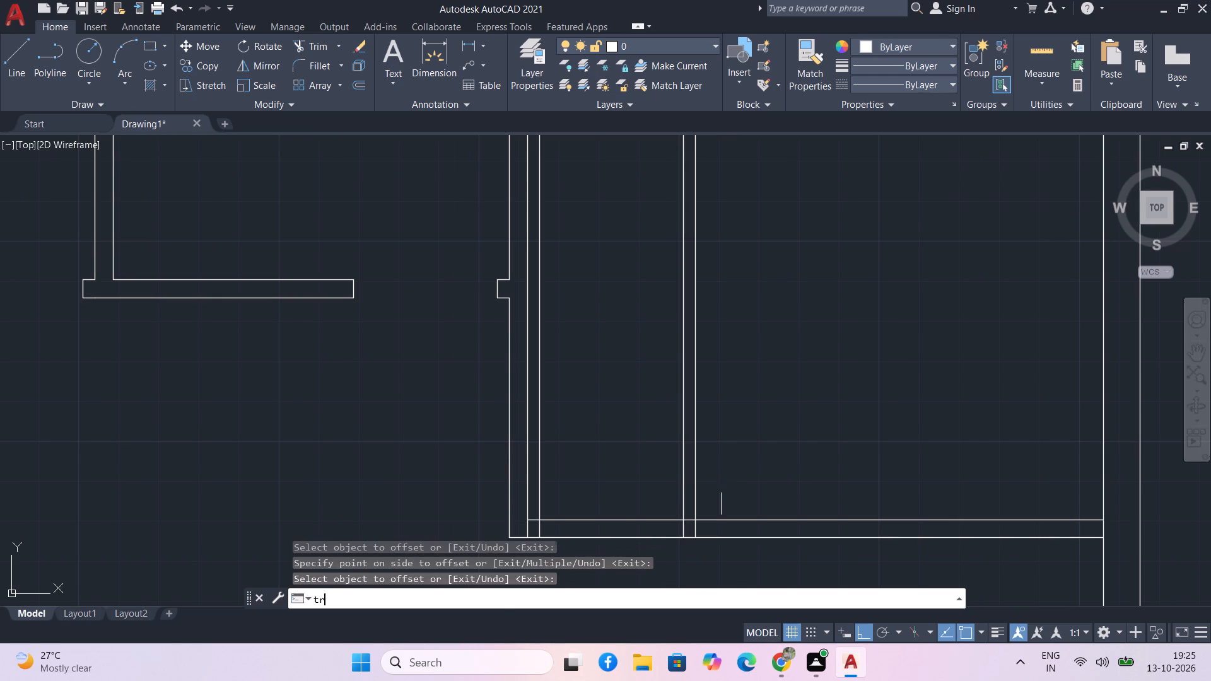
pyautogui.moveTo(655, 552); pyautogui.dragTo(698, 439)
pyautogui.click(545, 470)
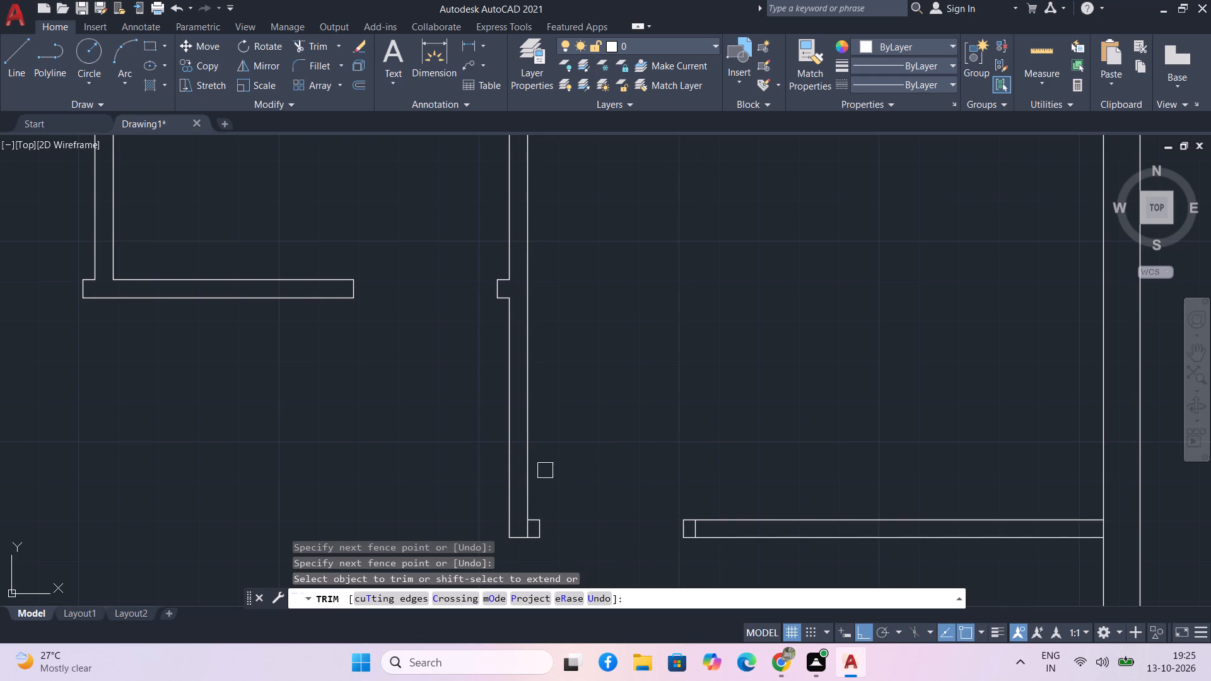
# Trim the leftover vertical segment where the 3" jamb meets the partition between the middle and right rooms.
pyautogui.moveTo(570, 472); pyautogui.dragTo(610, 413, button='middle')
pyautogui.middleClick(614, 407)
pyautogui.middleClick(614, 407)
pyautogui.scroll(1, 570, 474)
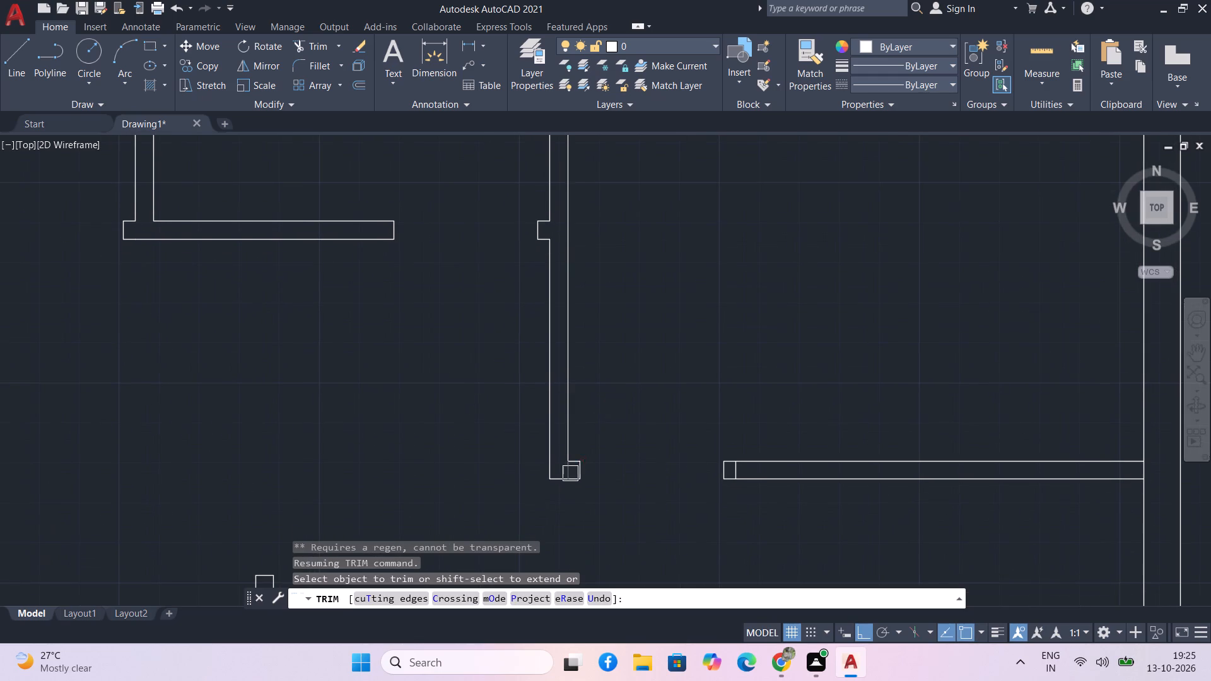
pyautogui.scroll(2, 570, 474)
pyautogui.moveTo(568, 469); pyautogui.dragTo(554, 460)
pyautogui.scroll(-1, 554, 460)
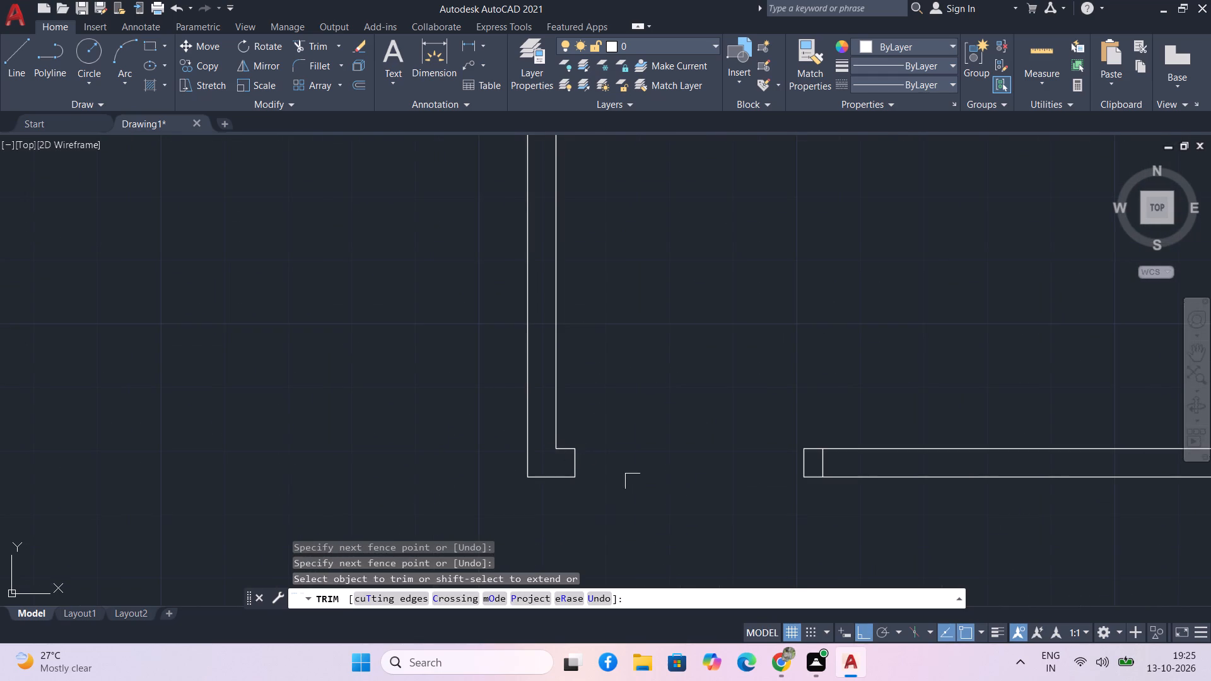
pyautogui.scroll(-3, 716, 481)
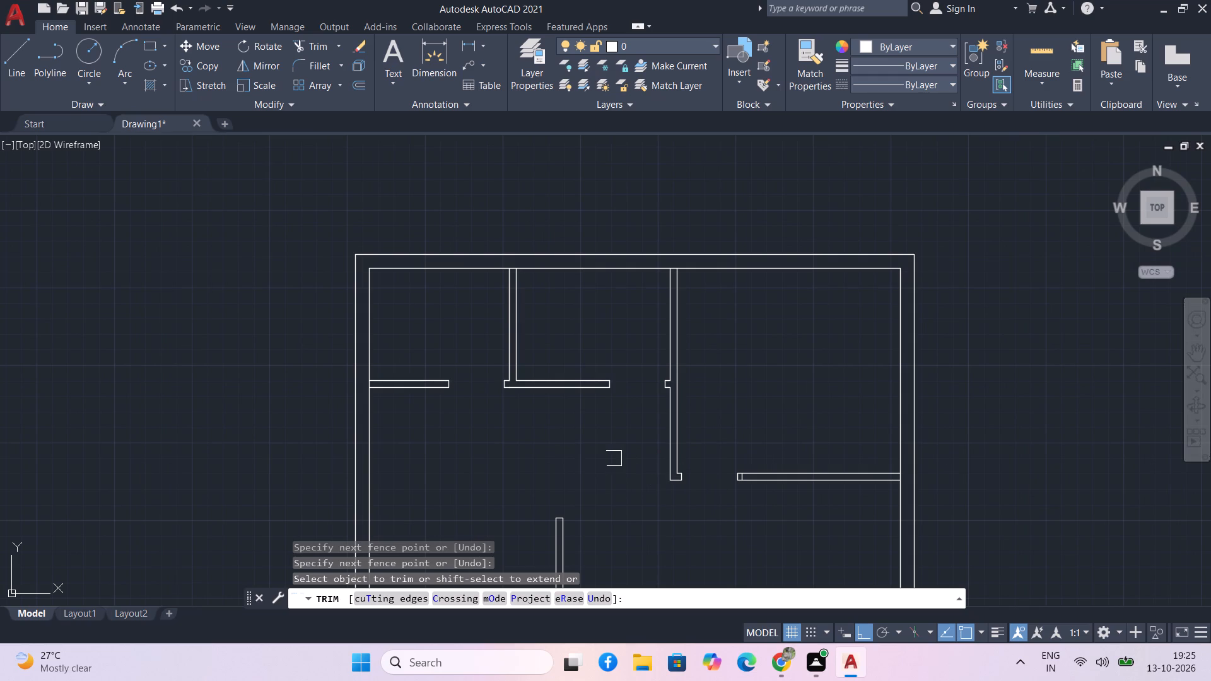
pyautogui.moveTo(614, 460); pyautogui.dragTo(626, 448, button='middle')
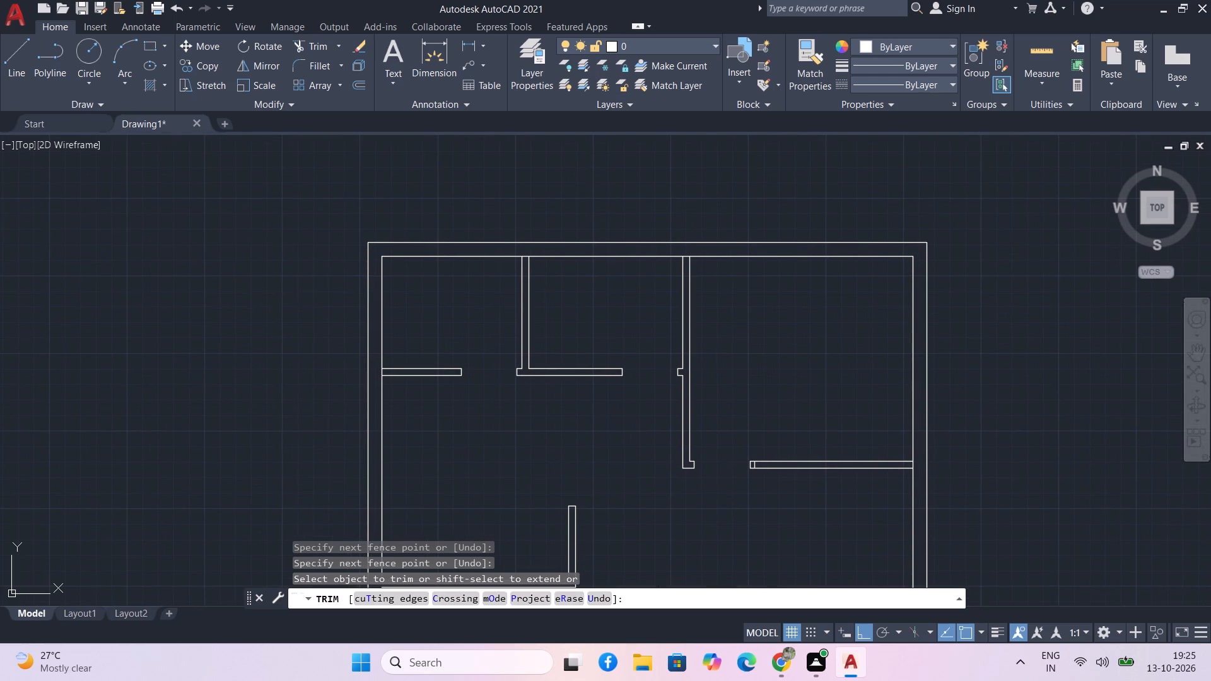
pyautogui.press('Escape')
# Insert the Door - Imperial block from the architectural tool palette outside the plan, beside the right outer wall, and close the palette.
pyautogui.write('tp')
pyautogui.press('space')
pyautogui.moveTo(699, 136); pyautogui.dragTo(953, 335)
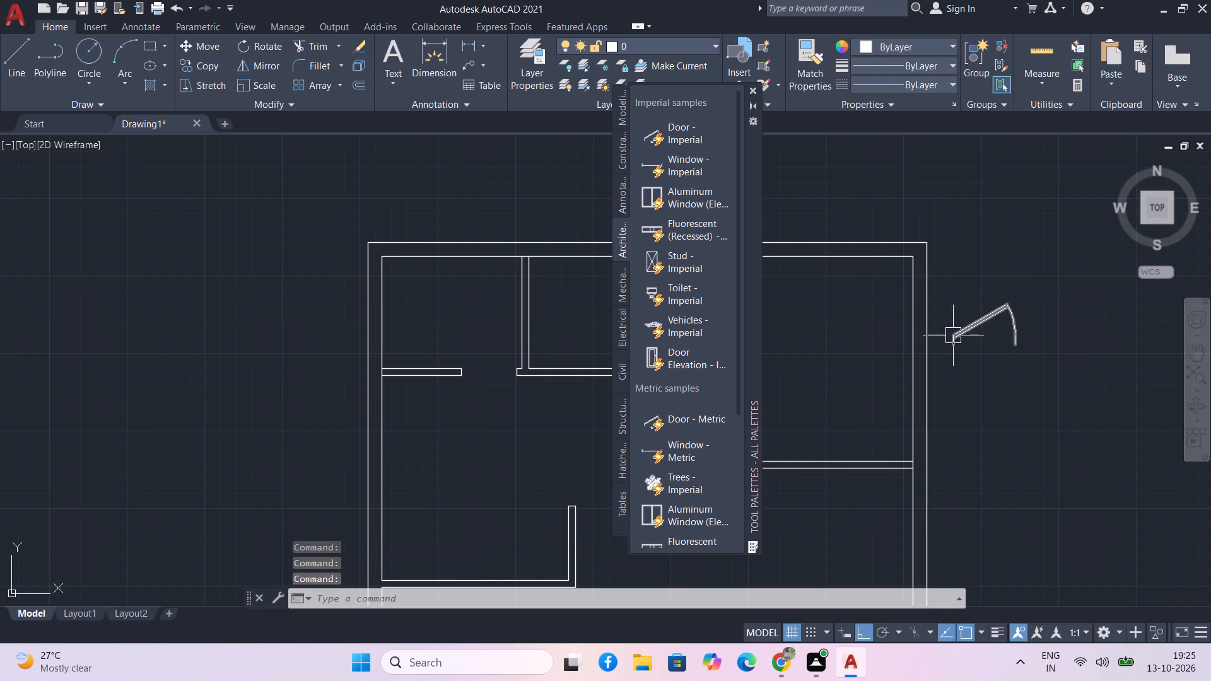
pyautogui.press('Escape')
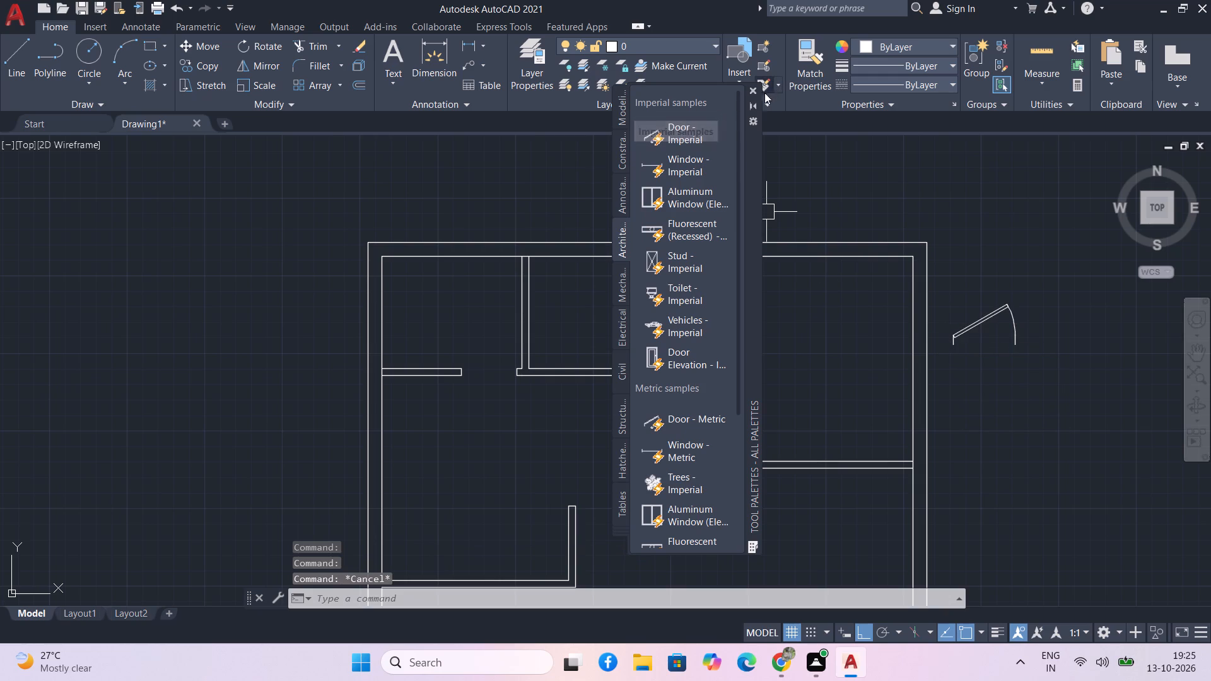
pyautogui.click(752, 95)
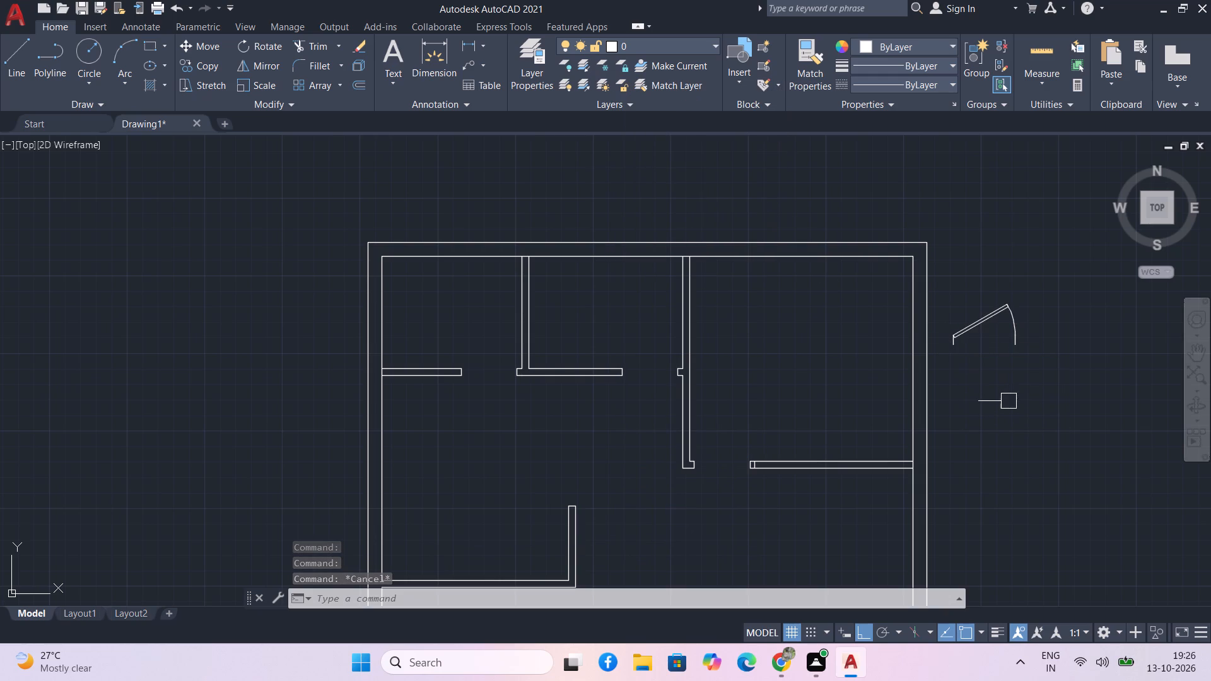
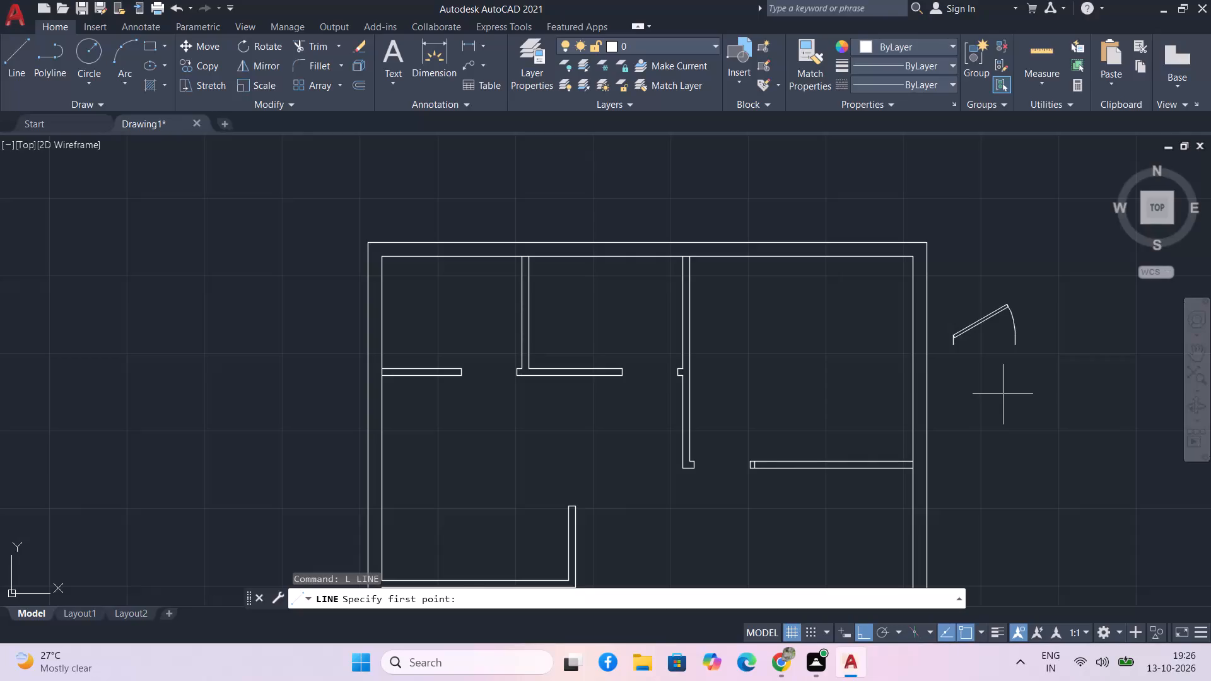
# Draw a 3' horizontal reference line from the bottom of the inserted door block's hinge side, outside the right outer wall.
pyautogui.scroll(1, 1007, 344)
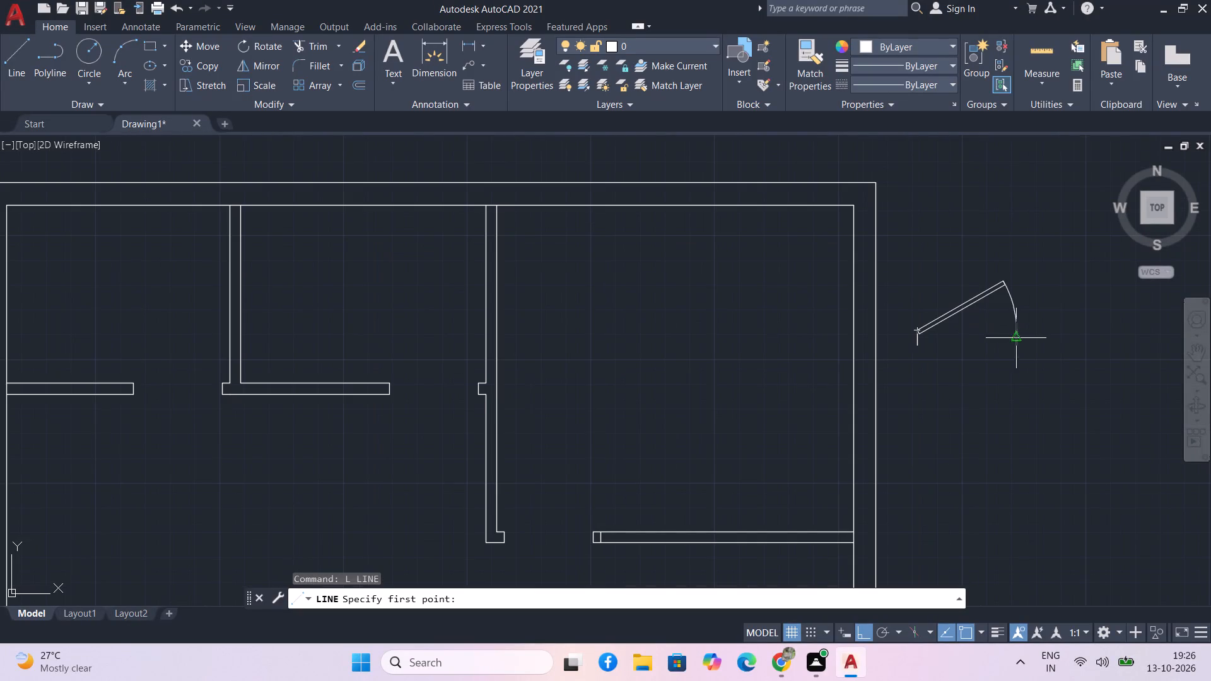
pyautogui.scroll(1, 911, 354)
pyautogui.click(917, 344)
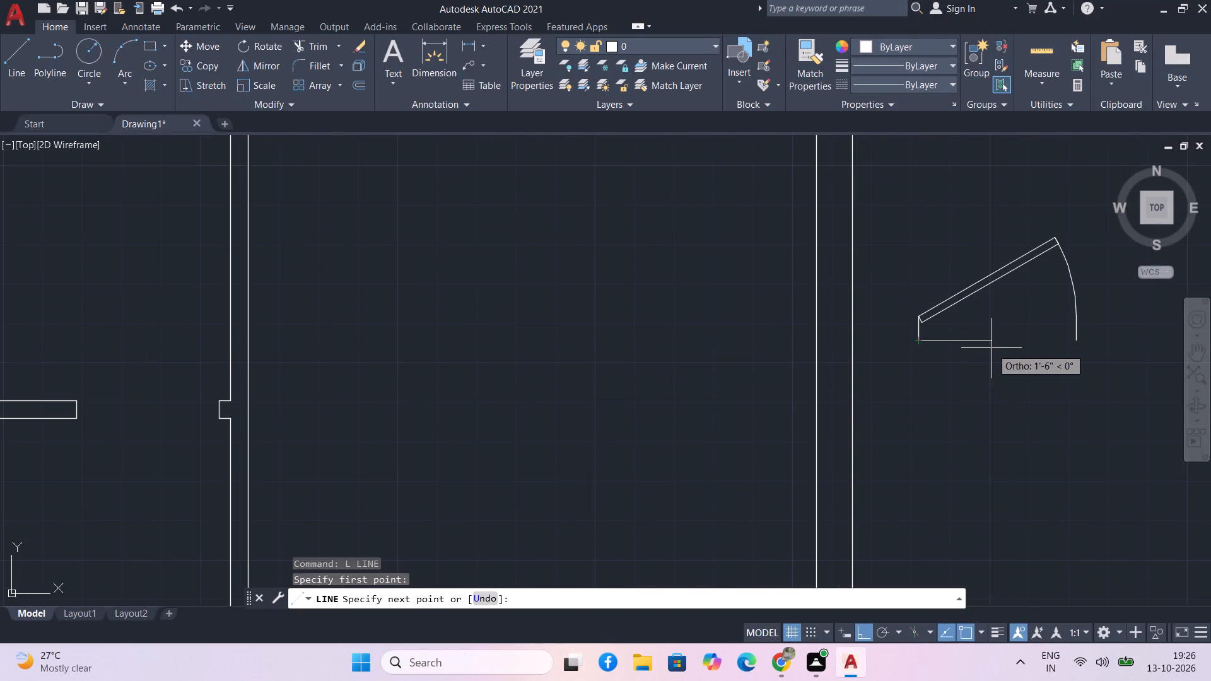
pyautogui.press('3')
pyautogui.press("'")
pyautogui.press('Return')
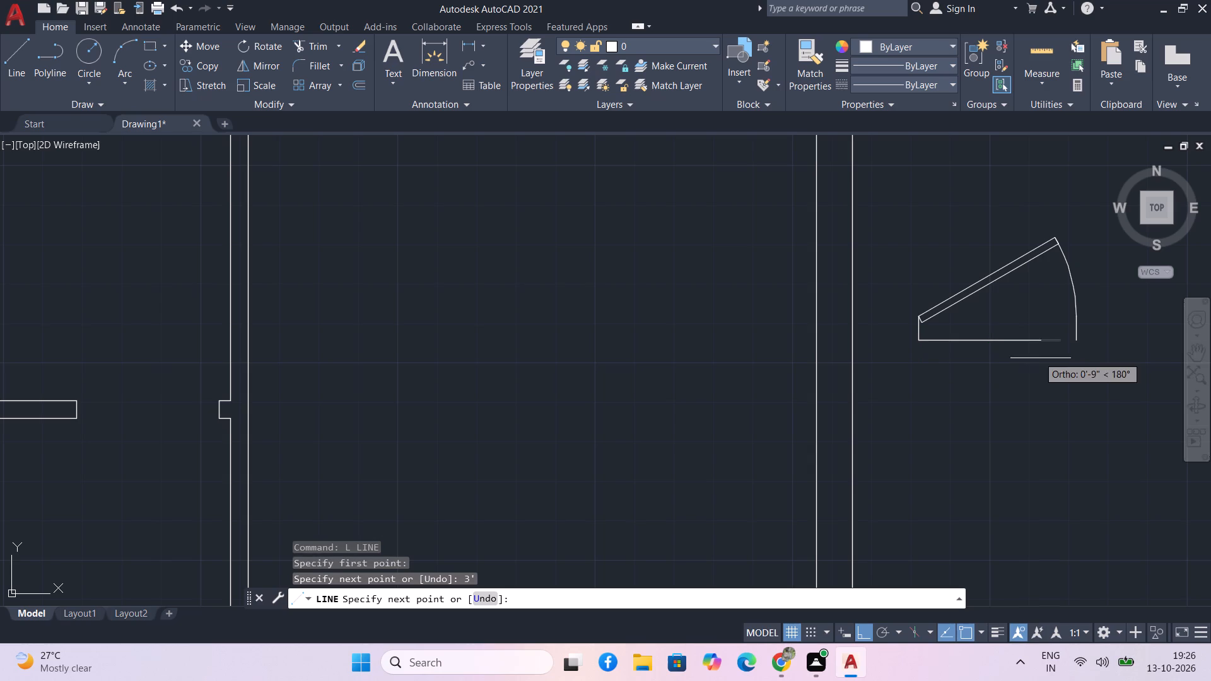
pyautogui.press('Return')
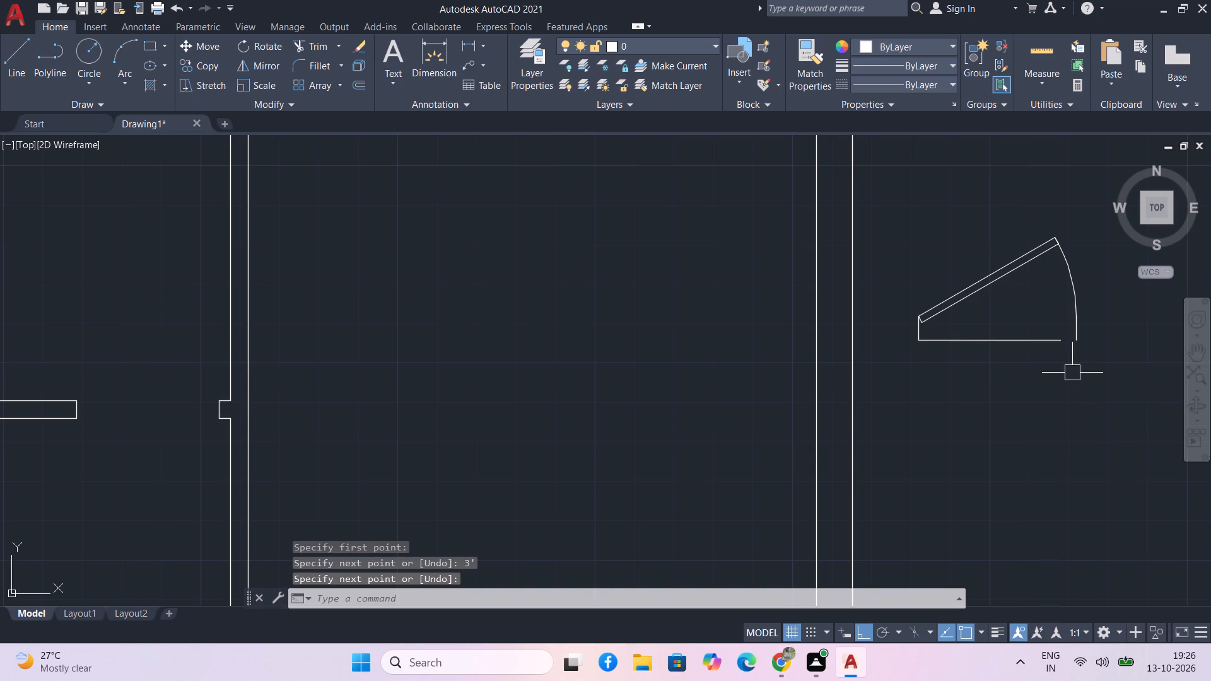
# Scale the door block from its lower hinge-side corner so its width matches the 3' reference line.
pyautogui.click(971, 328)
pyautogui.click(945, 294)
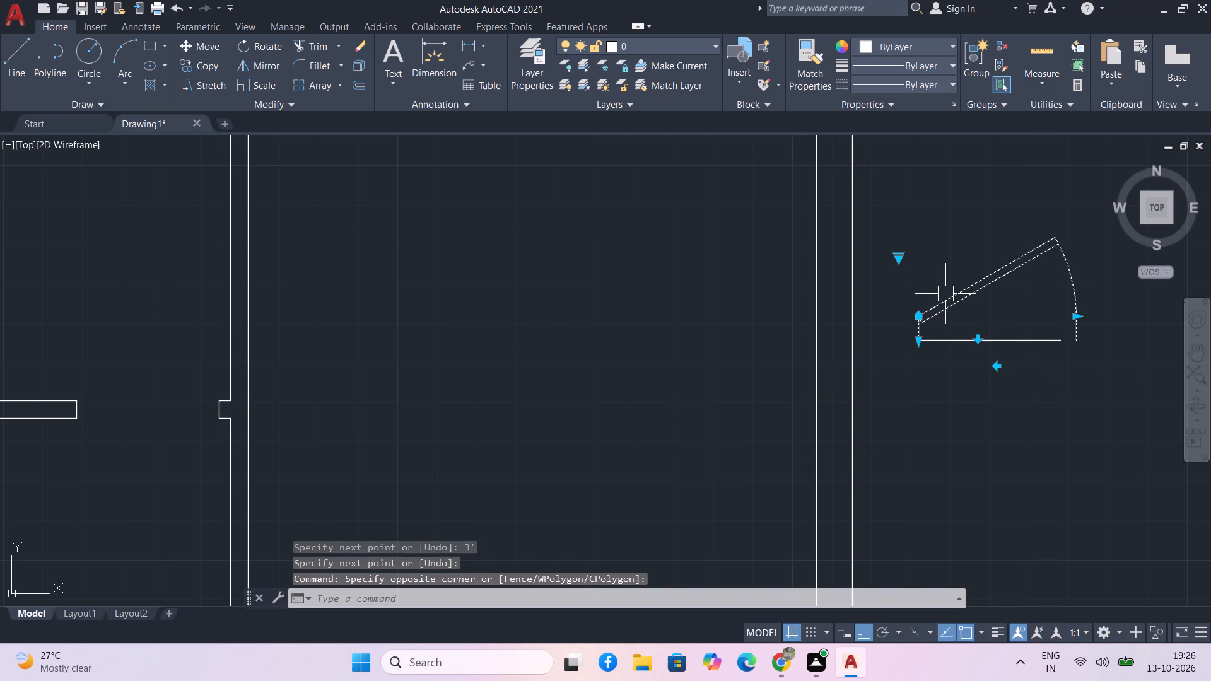
pyautogui.write('sc')
pyautogui.press('space')
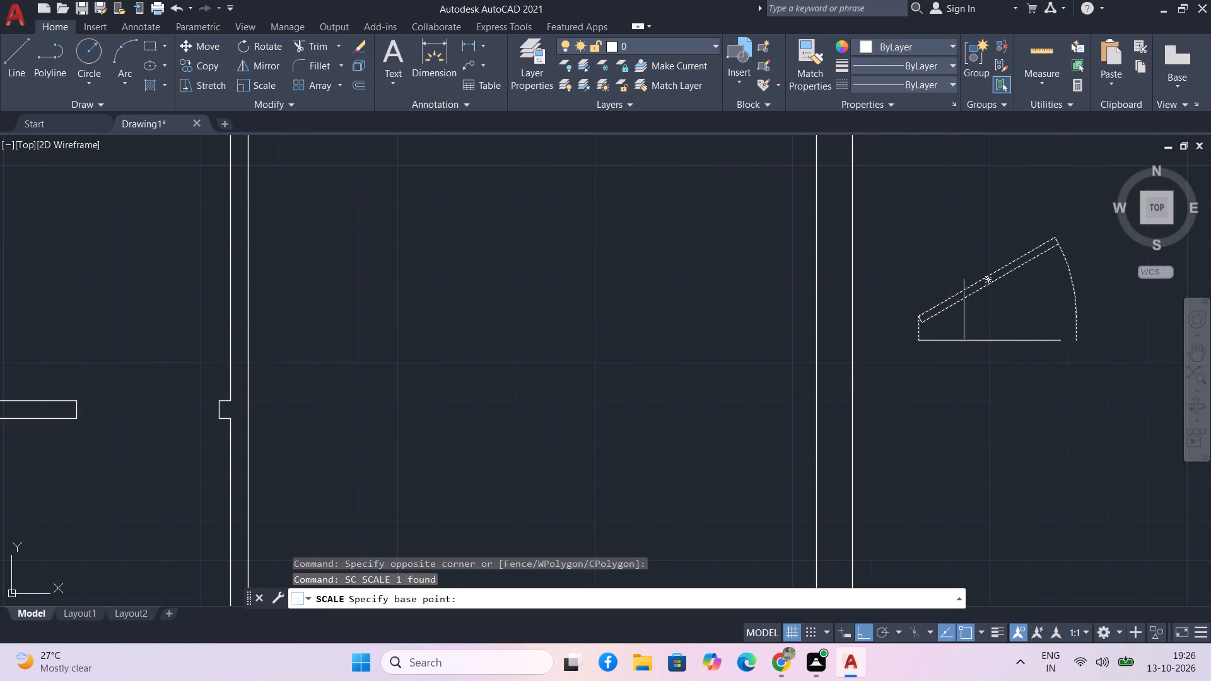
pyautogui.scroll(4, 942, 314)
pyautogui.click(872, 374)
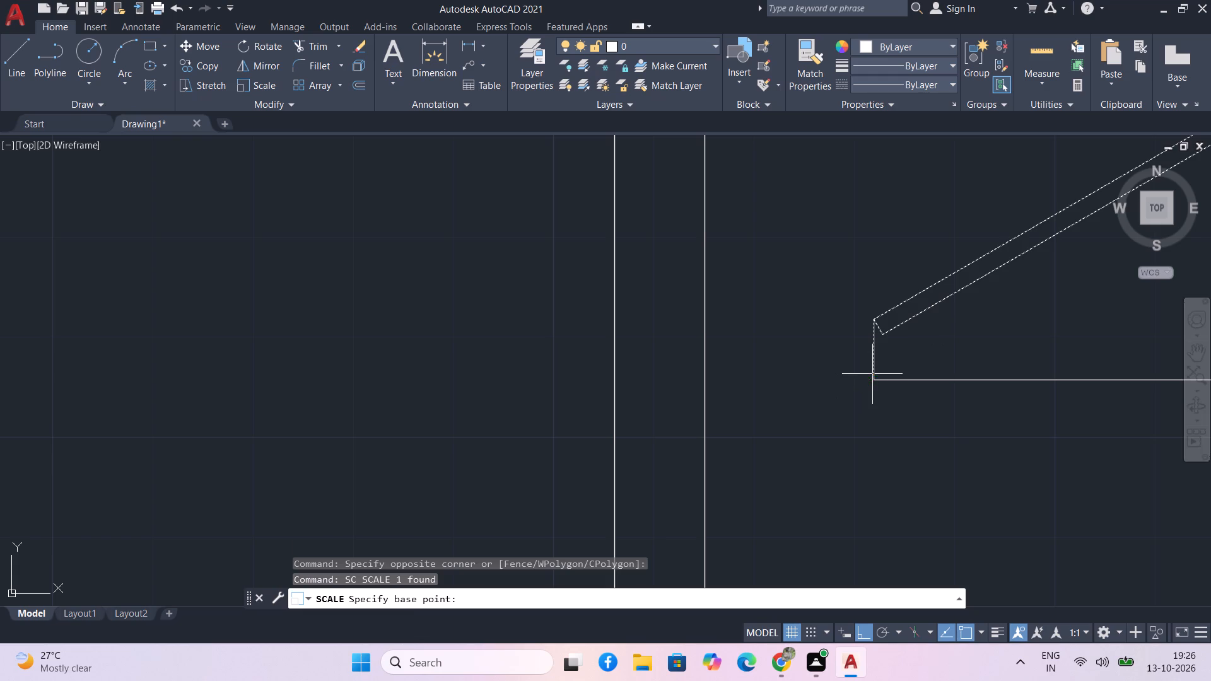
pyautogui.scroll(-1, 954, 367)
pyautogui.moveTo(954, 368); pyautogui.dragTo(948, 371, button='middle')
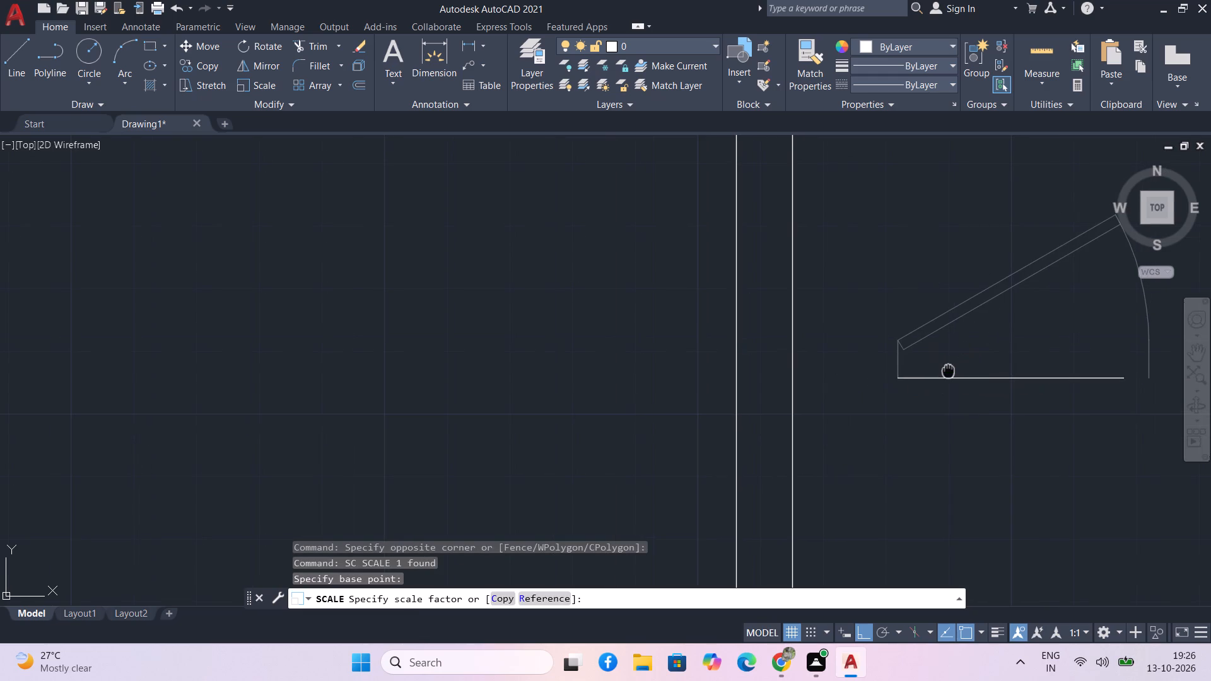
pyautogui.moveTo(948, 371); pyautogui.dragTo(949, 424, button='middle')
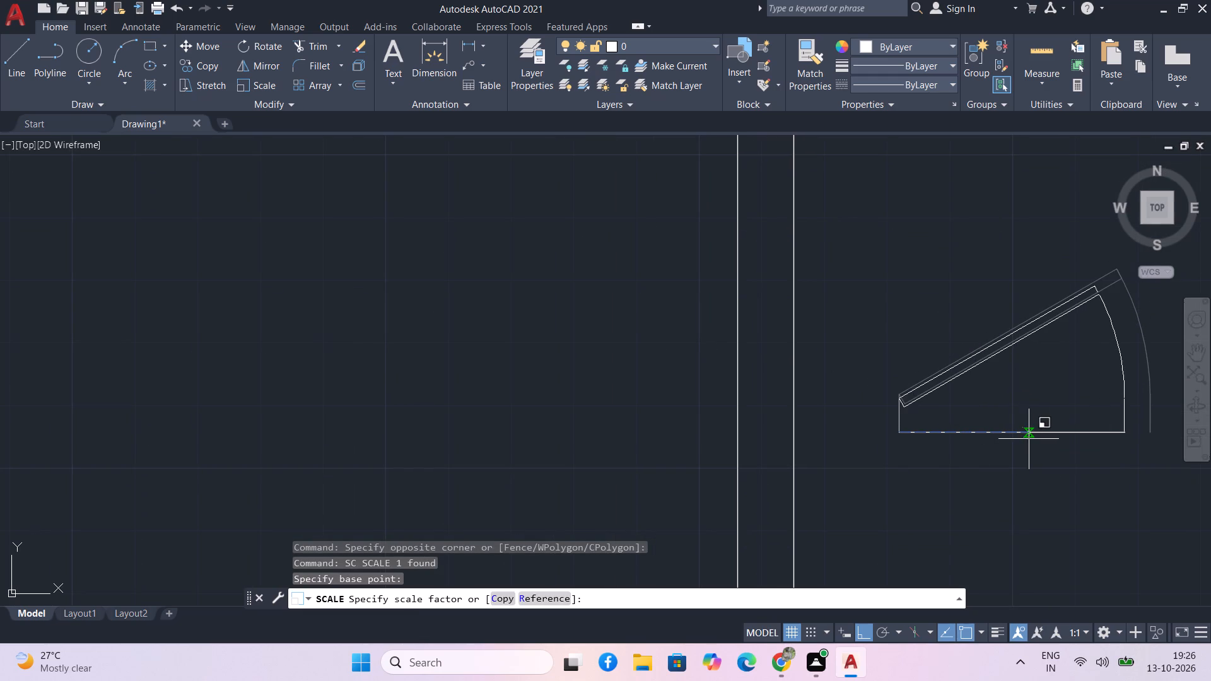
pyautogui.click(1029, 439)
# Copy the scaled door from its lower hinge-side corner into the left and middle rooms' door openings, with Ortho off.
pyautogui.moveTo(1036, 387); pyautogui.dragTo(1031, 371)
pyautogui.click(991, 329)
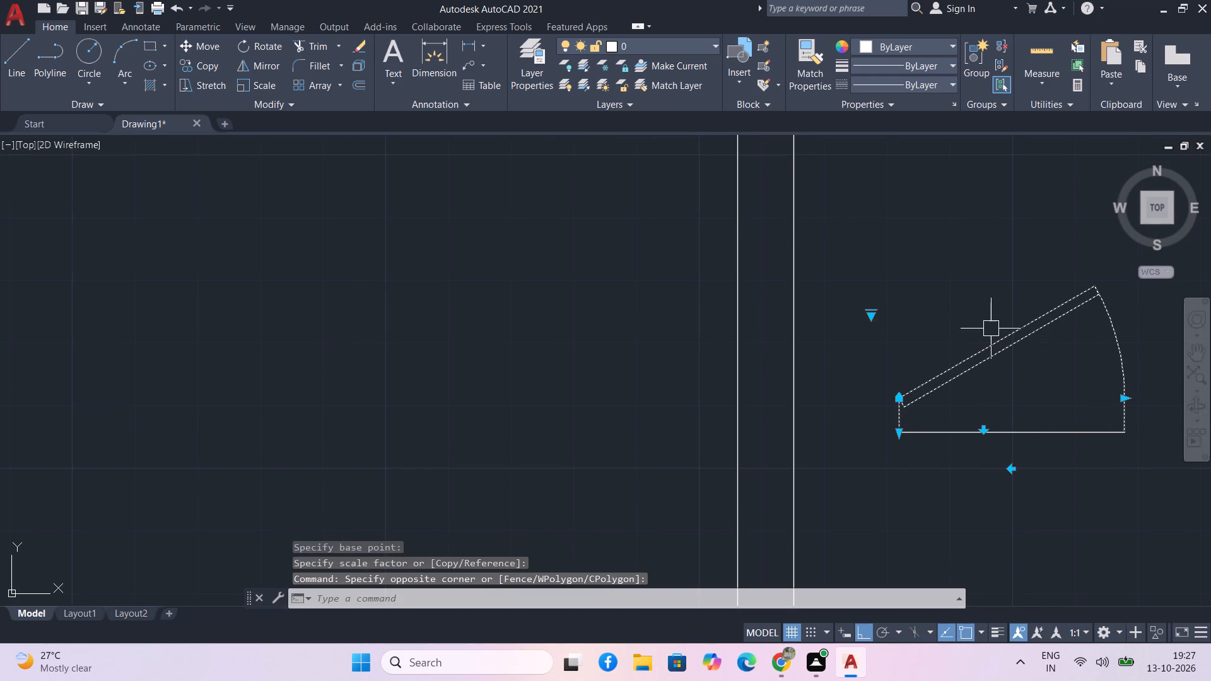
pyautogui.press('c')
pyautogui.write('o')
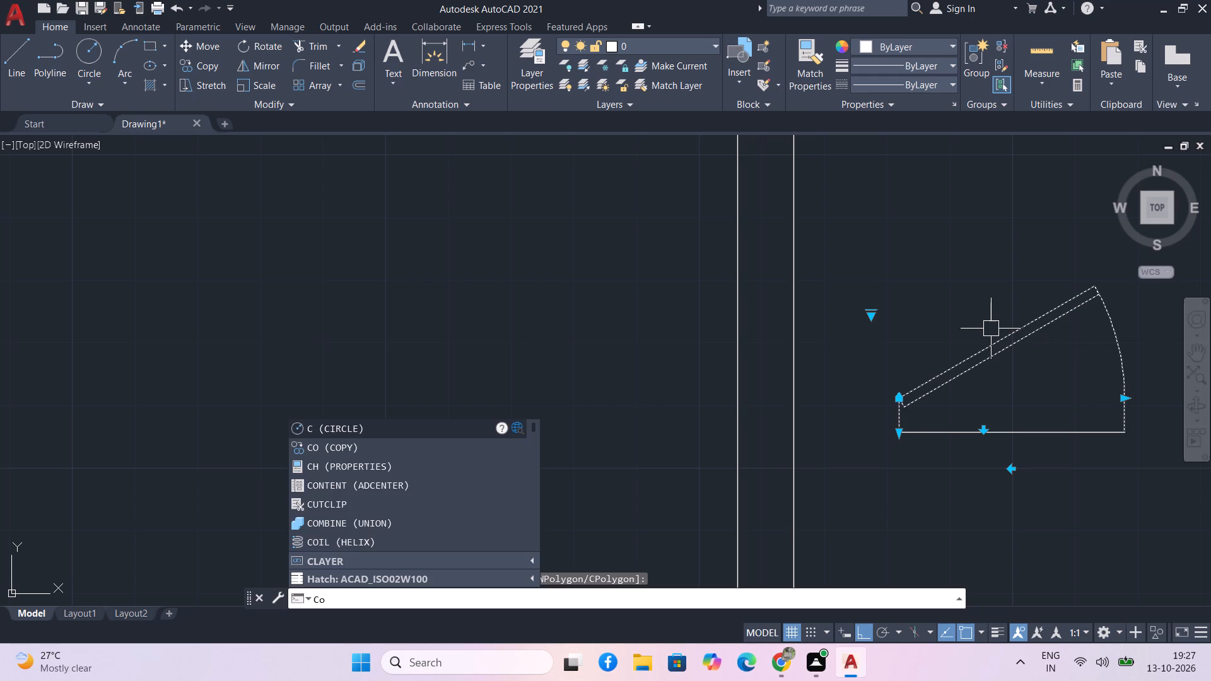
pyautogui.press('space')
pyautogui.scroll(5, 923, 416)
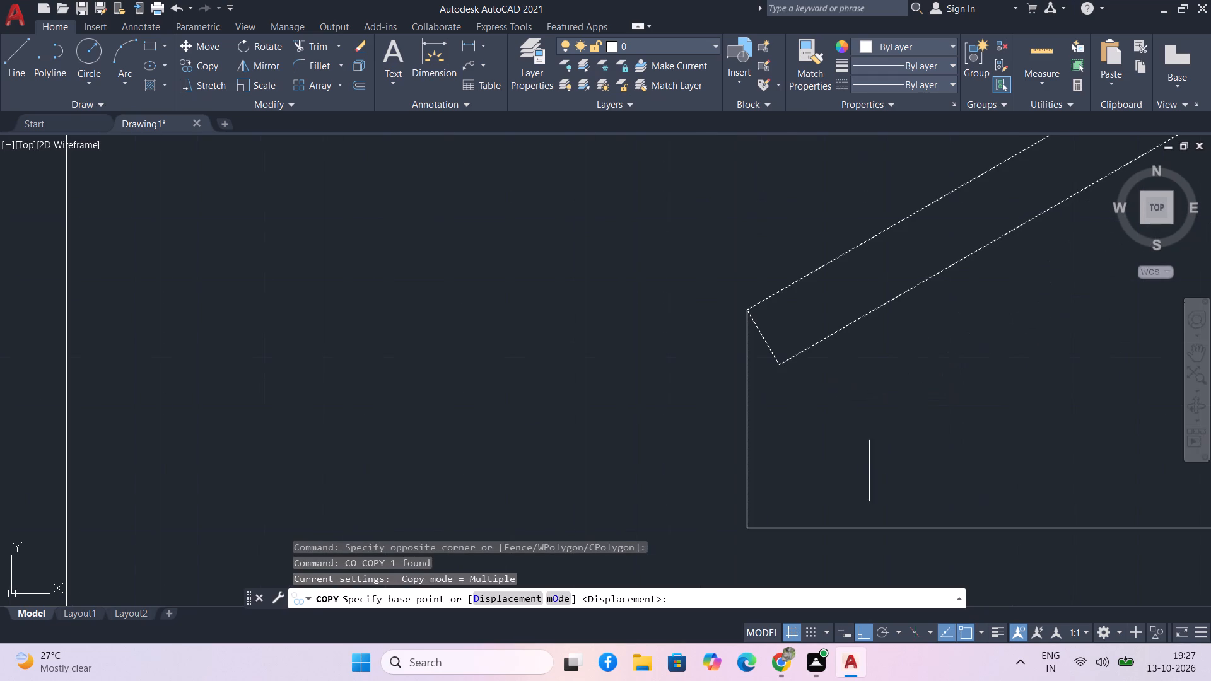
pyautogui.click(741, 520)
pyautogui.scroll(-3, 527, 515)
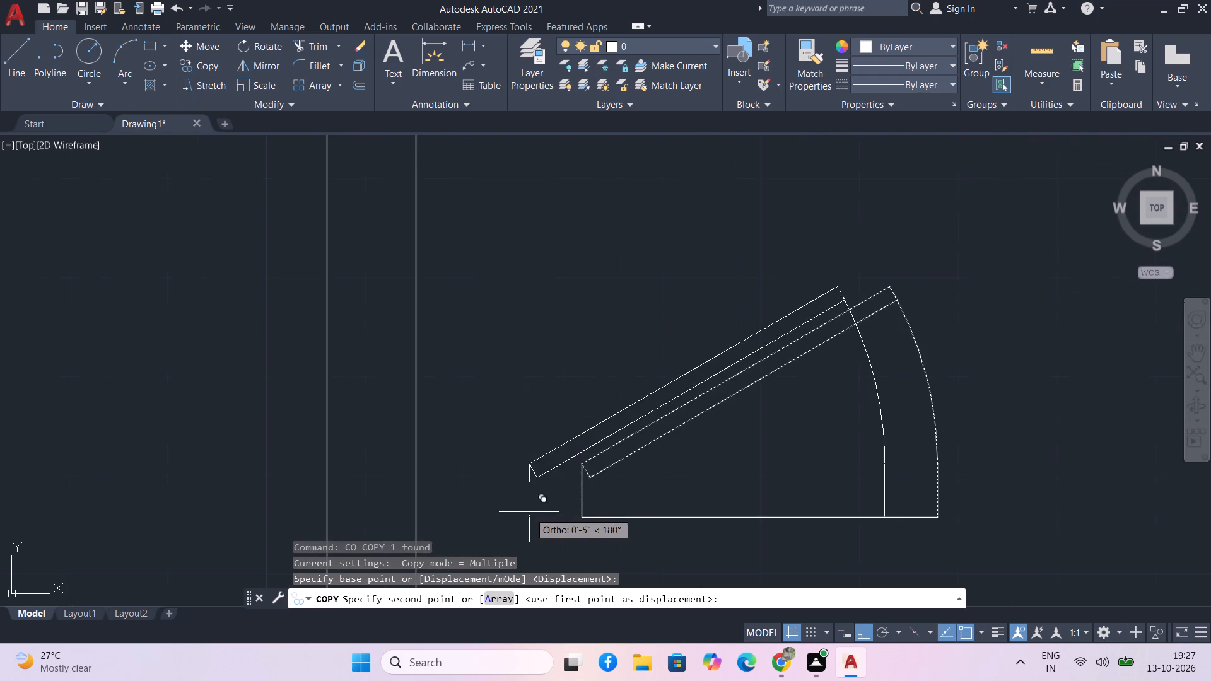
pyautogui.moveTo(529, 512); pyautogui.dragTo(785, 329, button='middle')
pyautogui.scroll(-4, 233, 403)
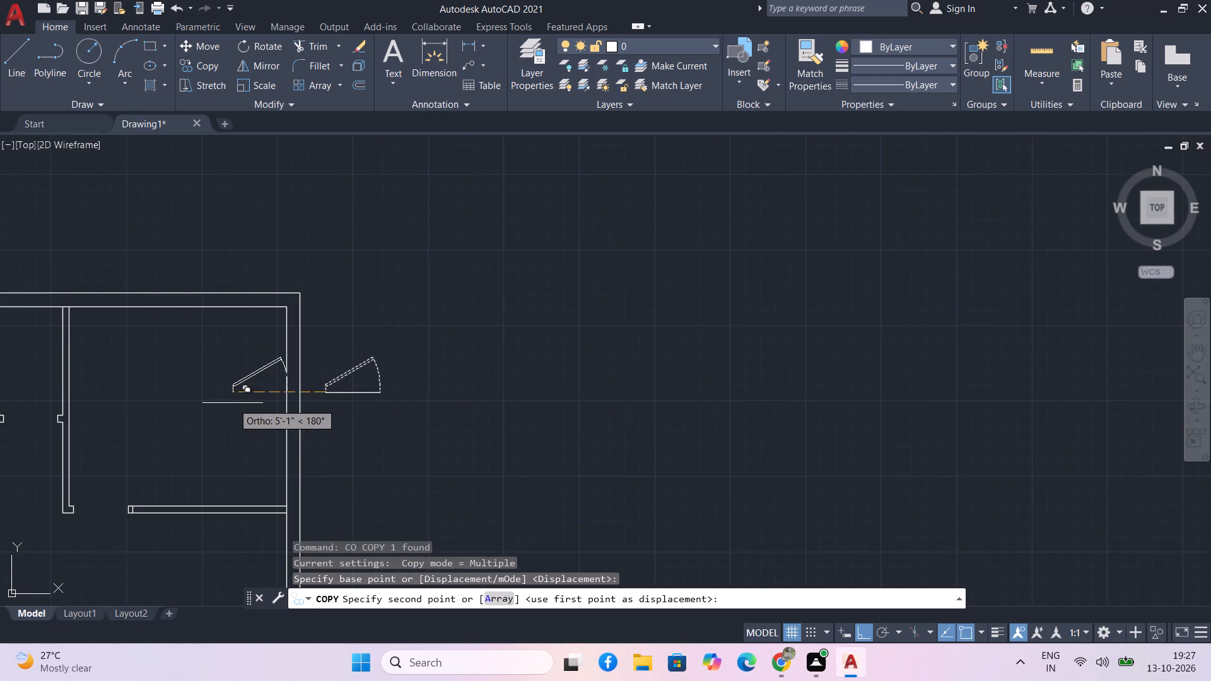
pyautogui.moveTo(233, 403); pyautogui.dragTo(728, 410, button='middle')
pyautogui.press('F8')
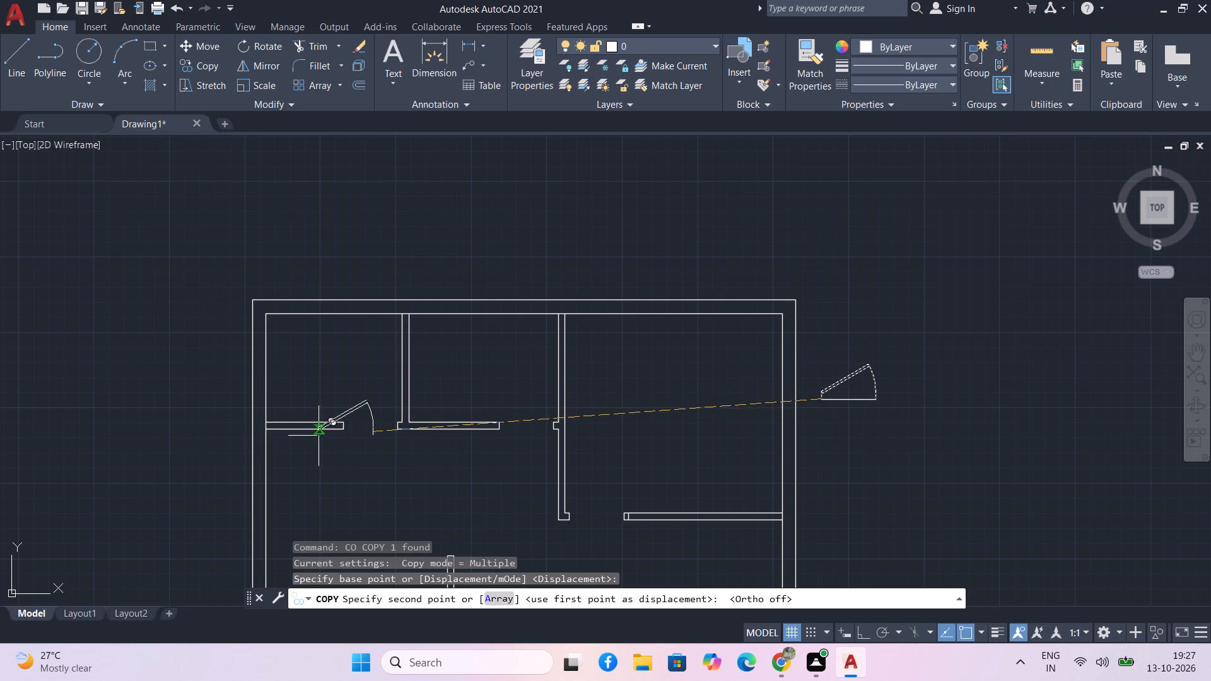
pyautogui.scroll(2, 325, 428)
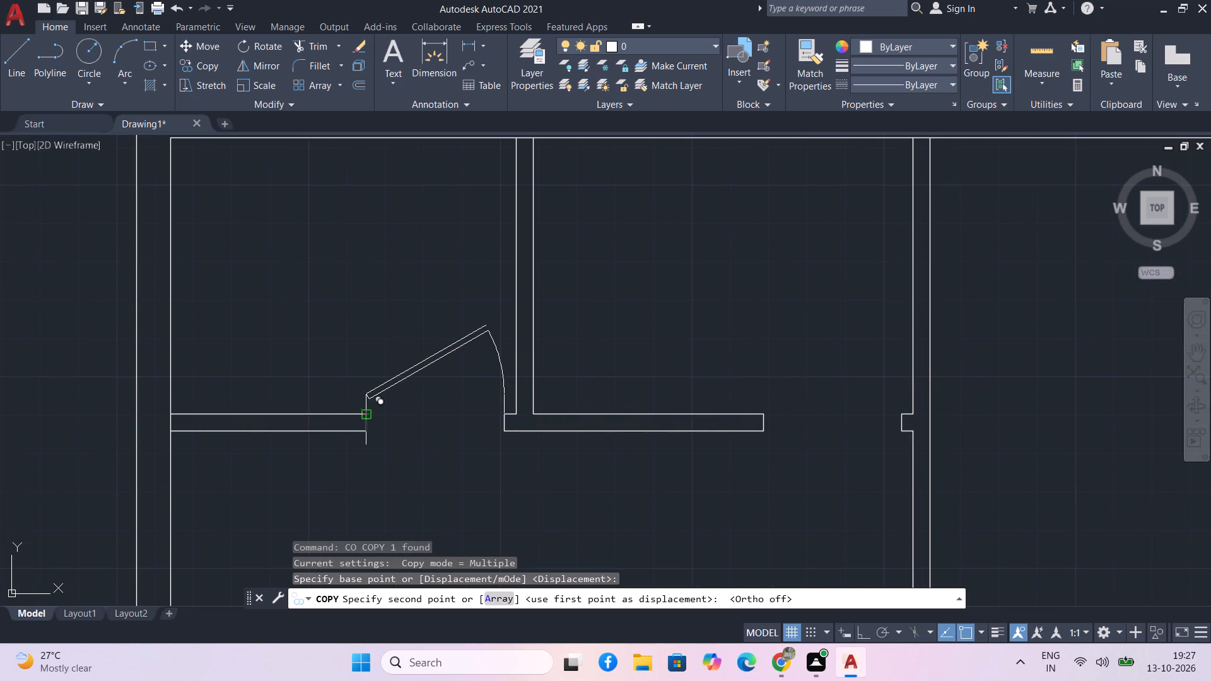
pyautogui.click(365, 412)
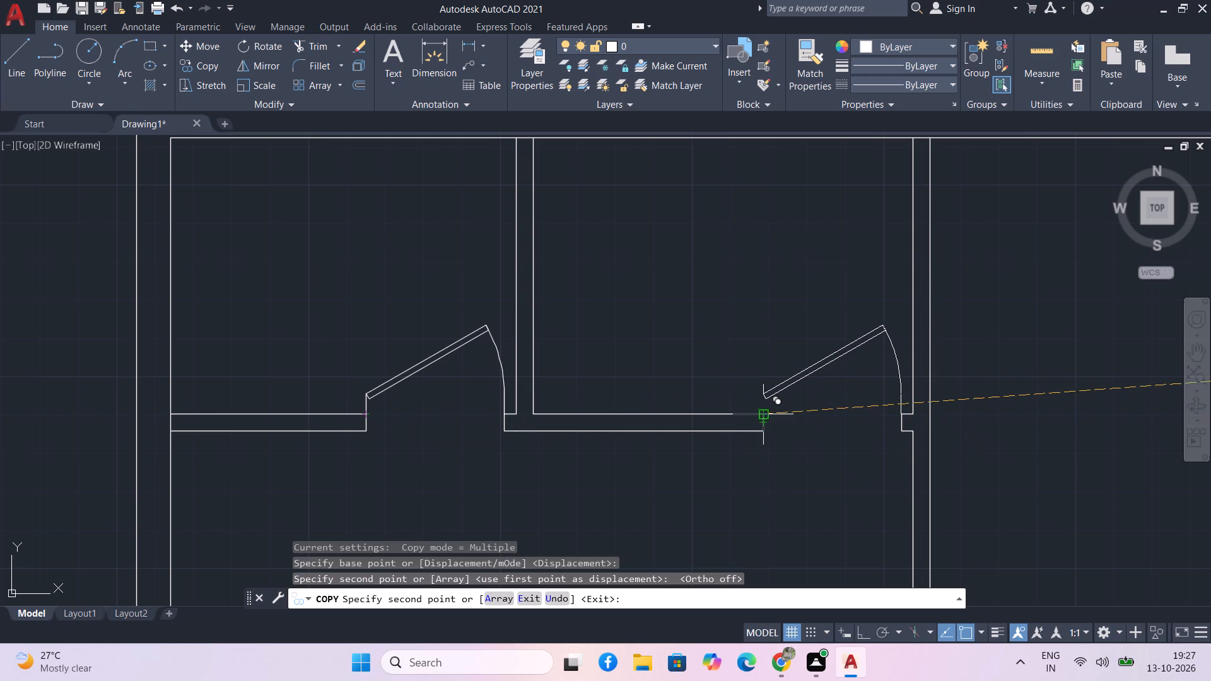
pyautogui.click(761, 412)
# Place a third door copy inside the right room, above its bottom partition, and finish copying.
pyautogui.scroll(-1, 1032, 544)
pyautogui.moveTo(1026, 540); pyautogui.dragTo(558, 366, button='middle')
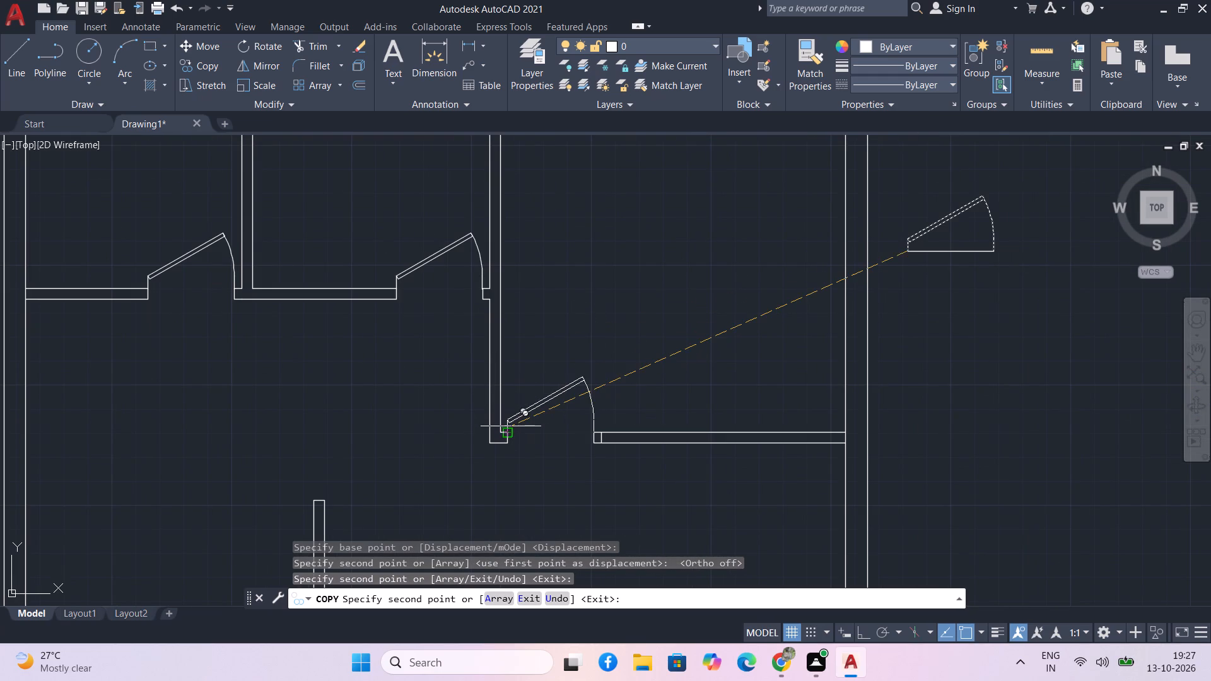
pyautogui.click(567, 360)
pyautogui.press('space')
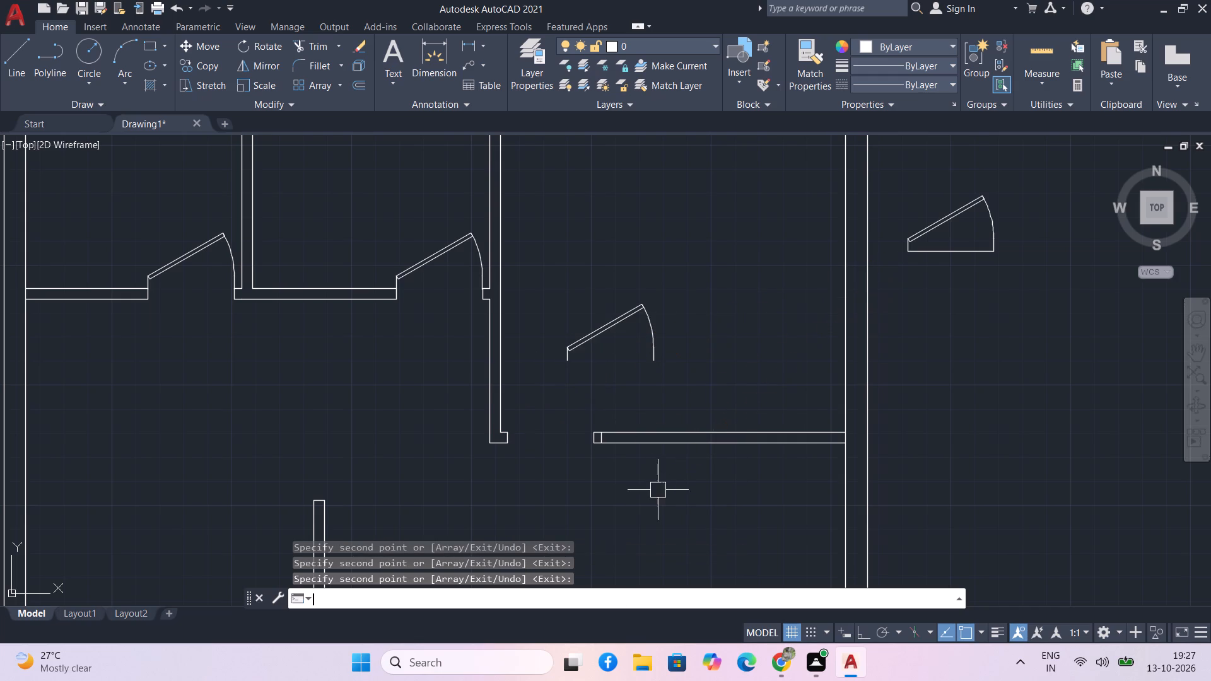
# Move the right room's door by its lower hinge-side corner onto the jamb corner of the 3' opening below it.
pyautogui.moveTo(620, 382); pyautogui.dragTo(623, 368)
pyautogui.click(570, 306)
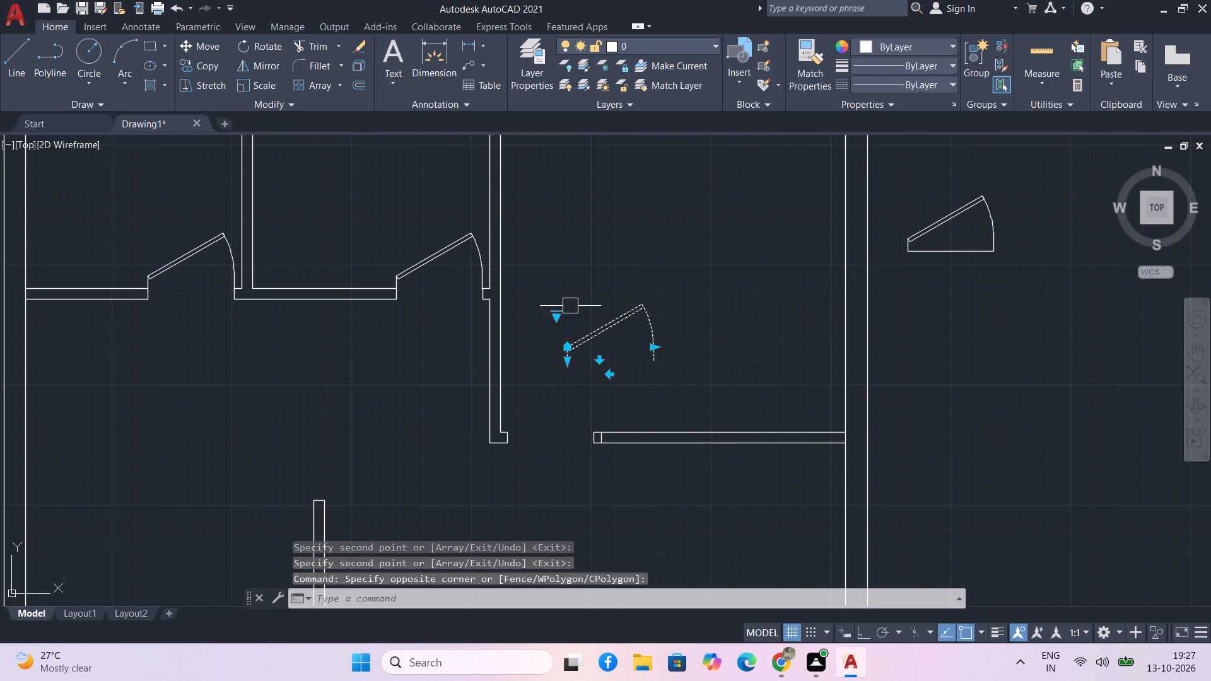
pyautogui.write('m')
pyautogui.press('space')
pyautogui.scroll(4, 570, 358)
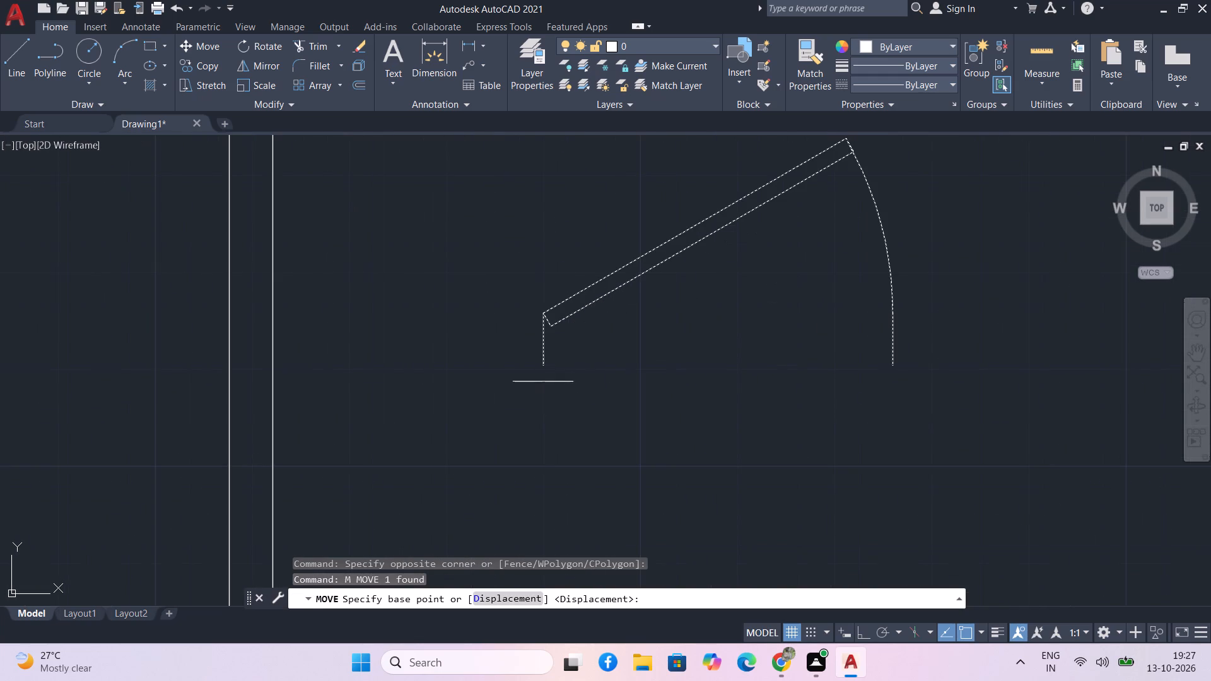
pyautogui.click(537, 372)
pyautogui.scroll(-3, 548, 410)
pyautogui.moveTo(548, 410); pyautogui.dragTo(691, 245, button='middle')
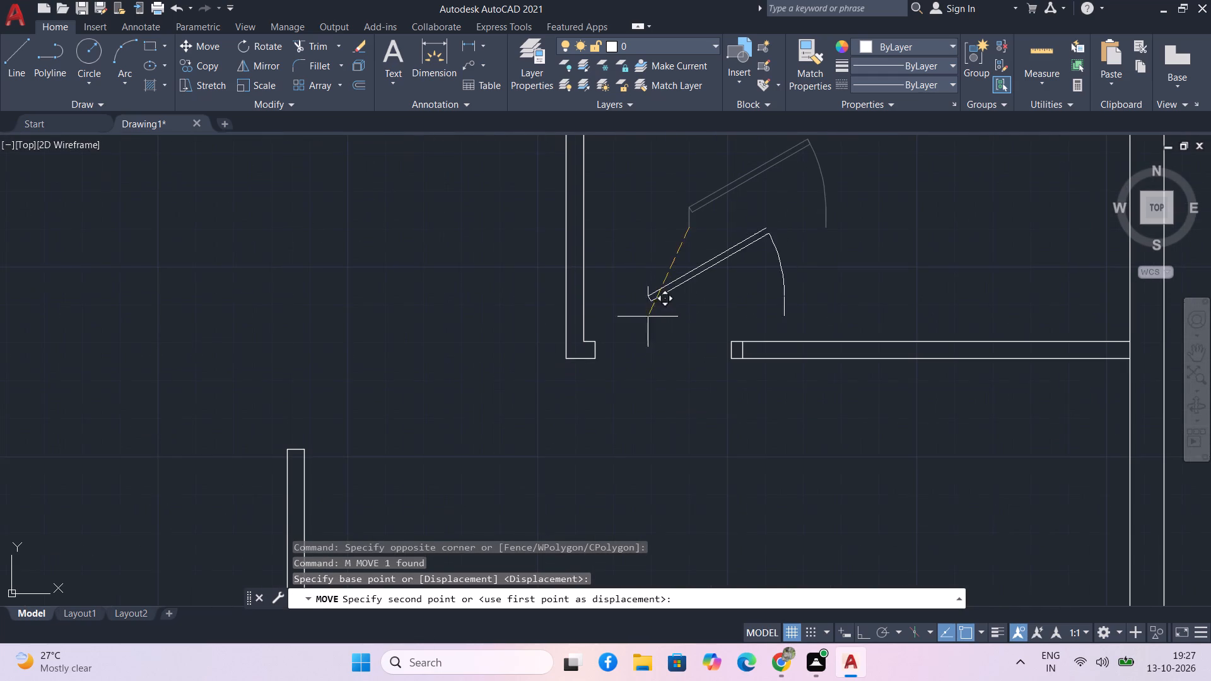
pyautogui.click(599, 339)
# Flip the side on which the middle room's and left room's doors are hung, so they hinge at the opposite jambs.
pyautogui.moveTo(491, 318); pyautogui.dragTo(629, 634, button='middle')
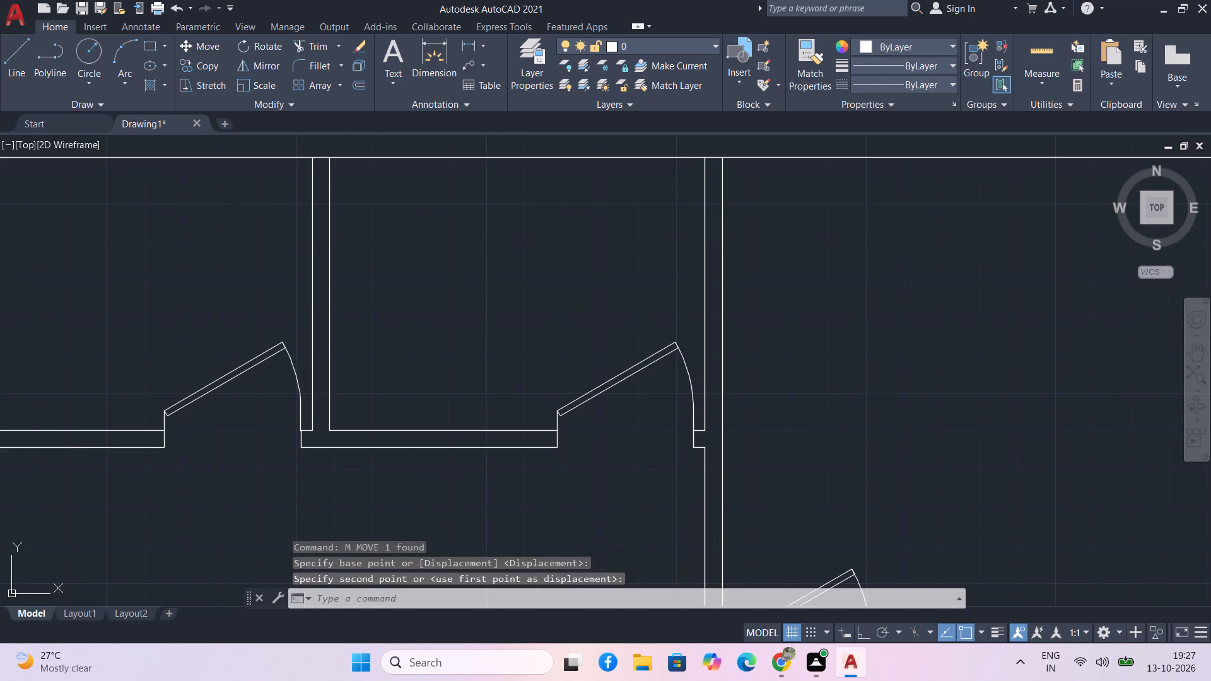
pyautogui.click(605, 383)
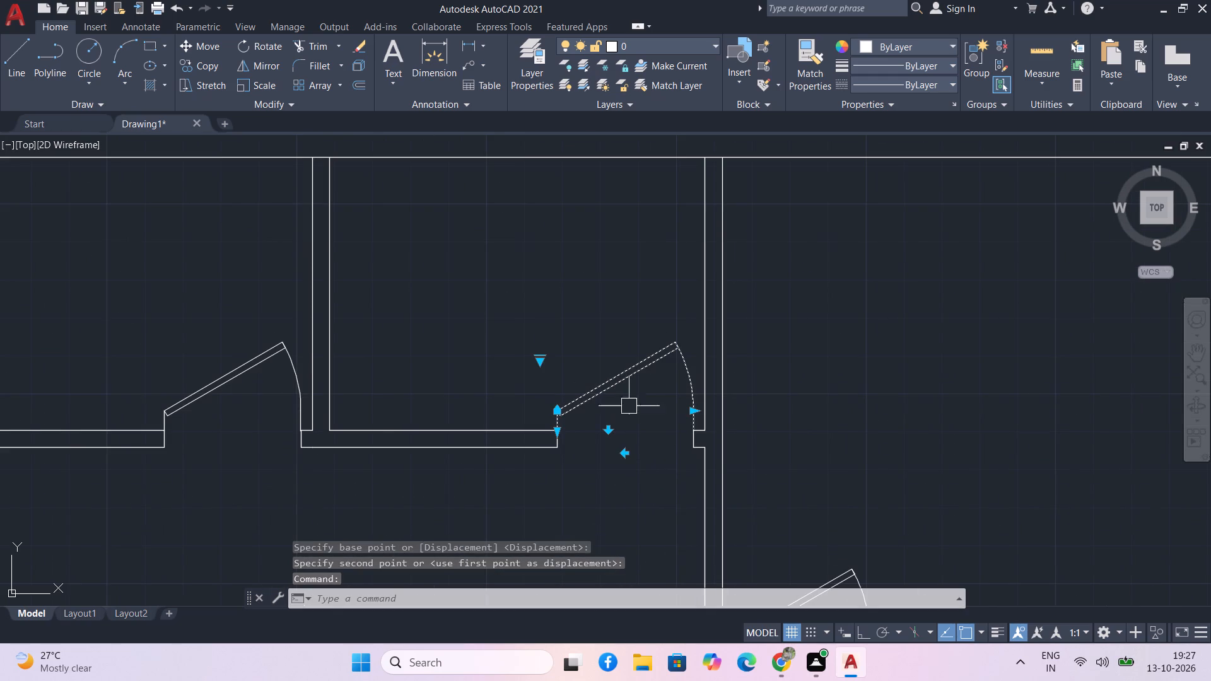
pyautogui.click(621, 455)
pyautogui.doubleClick(625, 455)
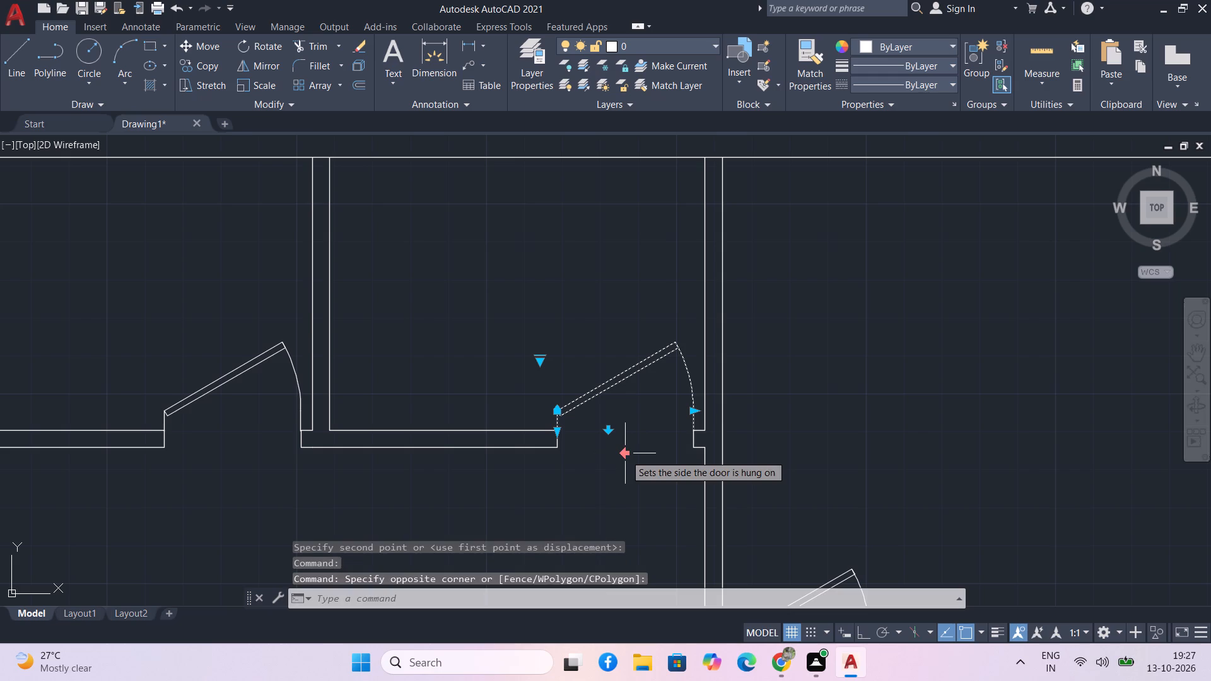
pyautogui.click(625, 455)
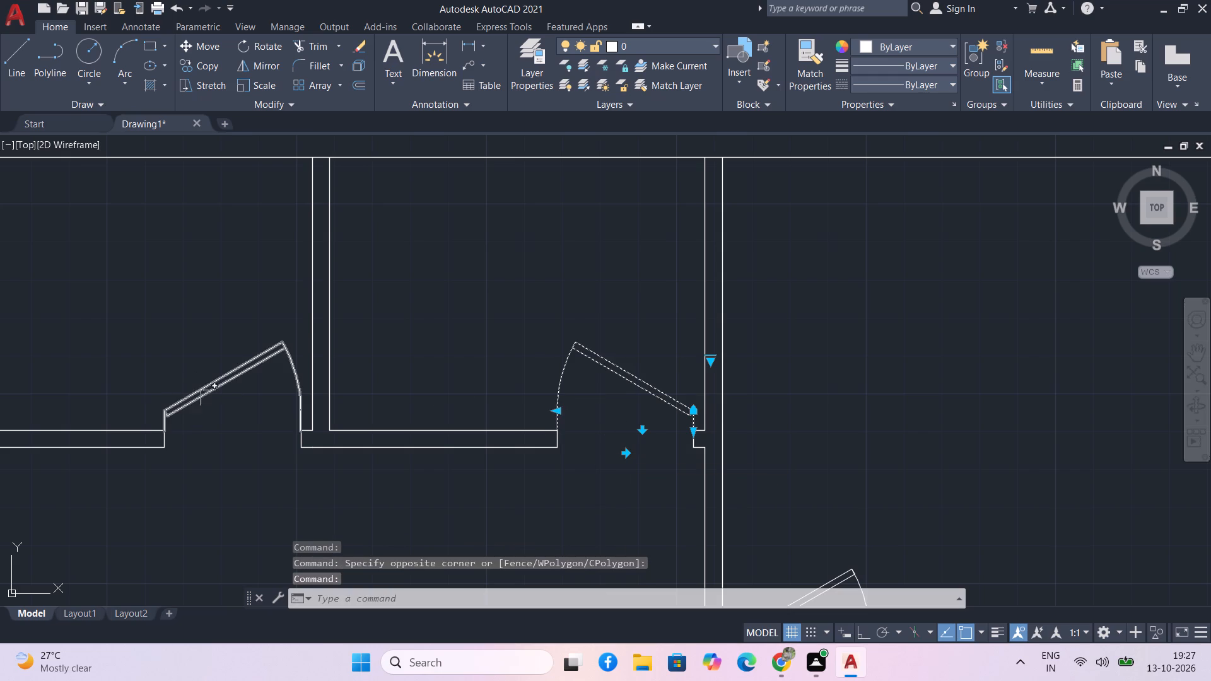
pyautogui.click(209, 387)
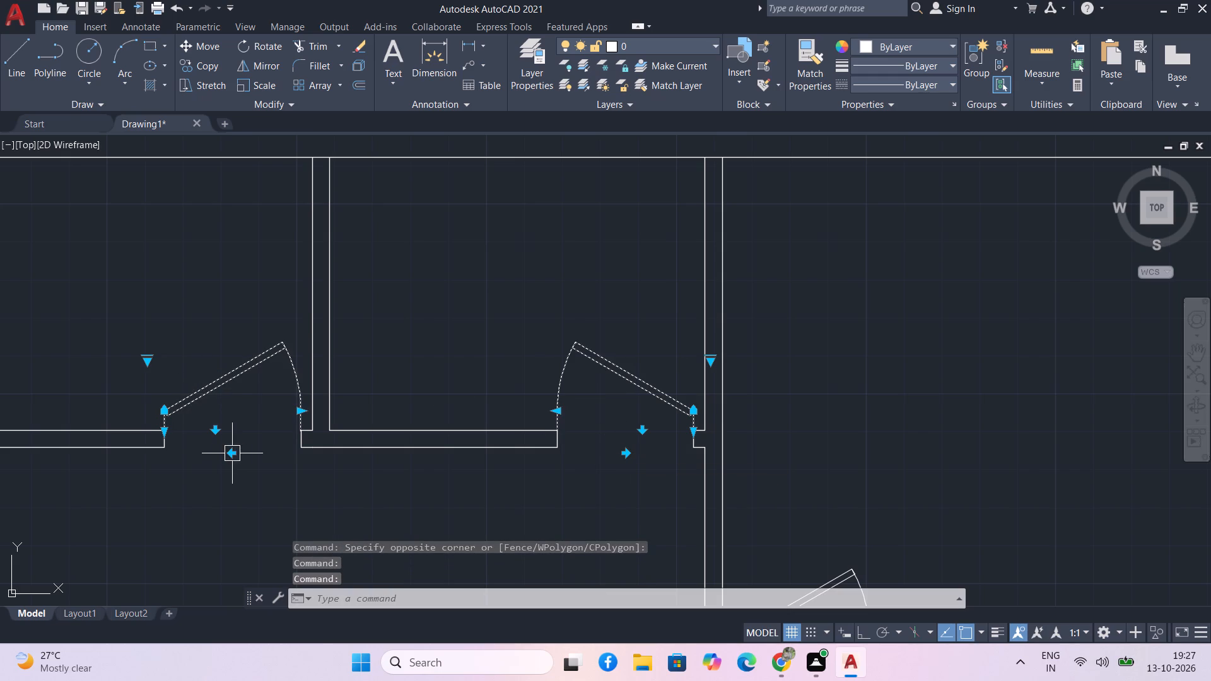
pyautogui.click(232, 453)
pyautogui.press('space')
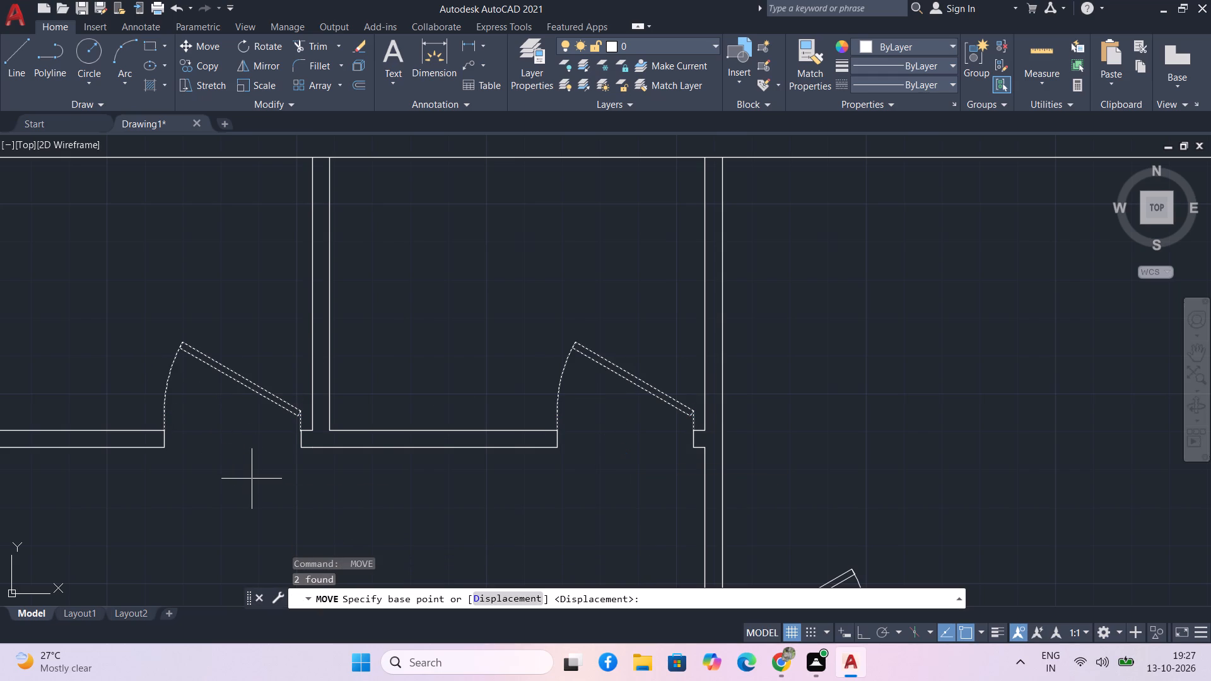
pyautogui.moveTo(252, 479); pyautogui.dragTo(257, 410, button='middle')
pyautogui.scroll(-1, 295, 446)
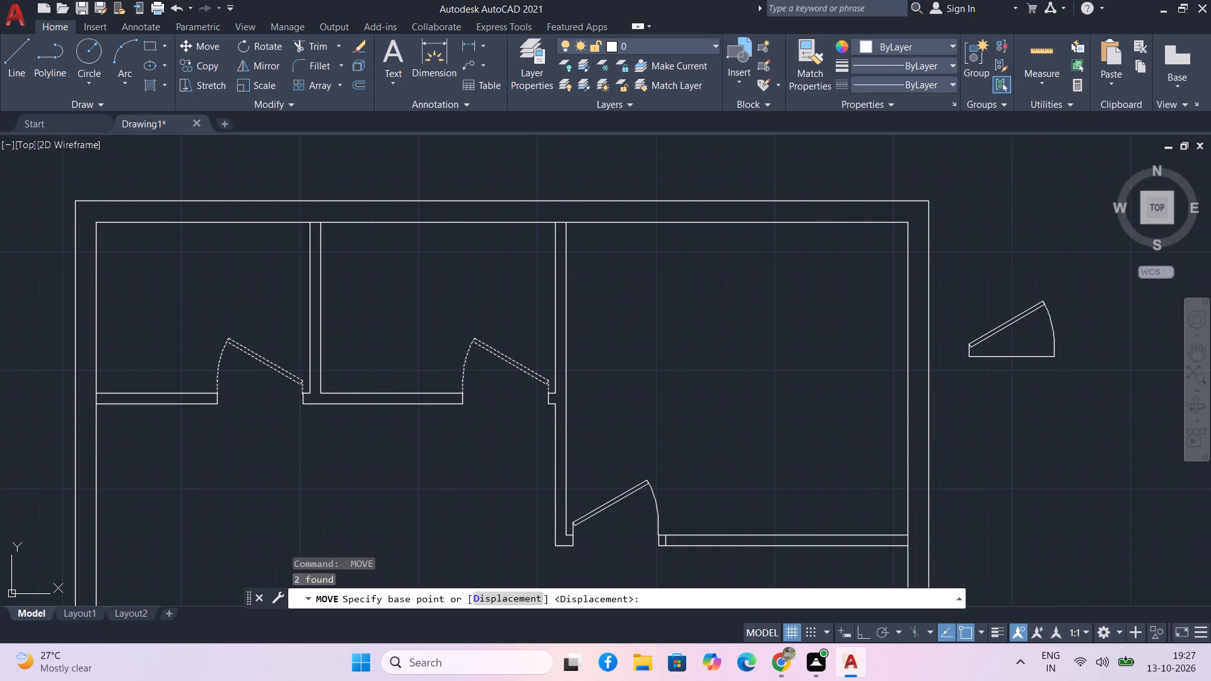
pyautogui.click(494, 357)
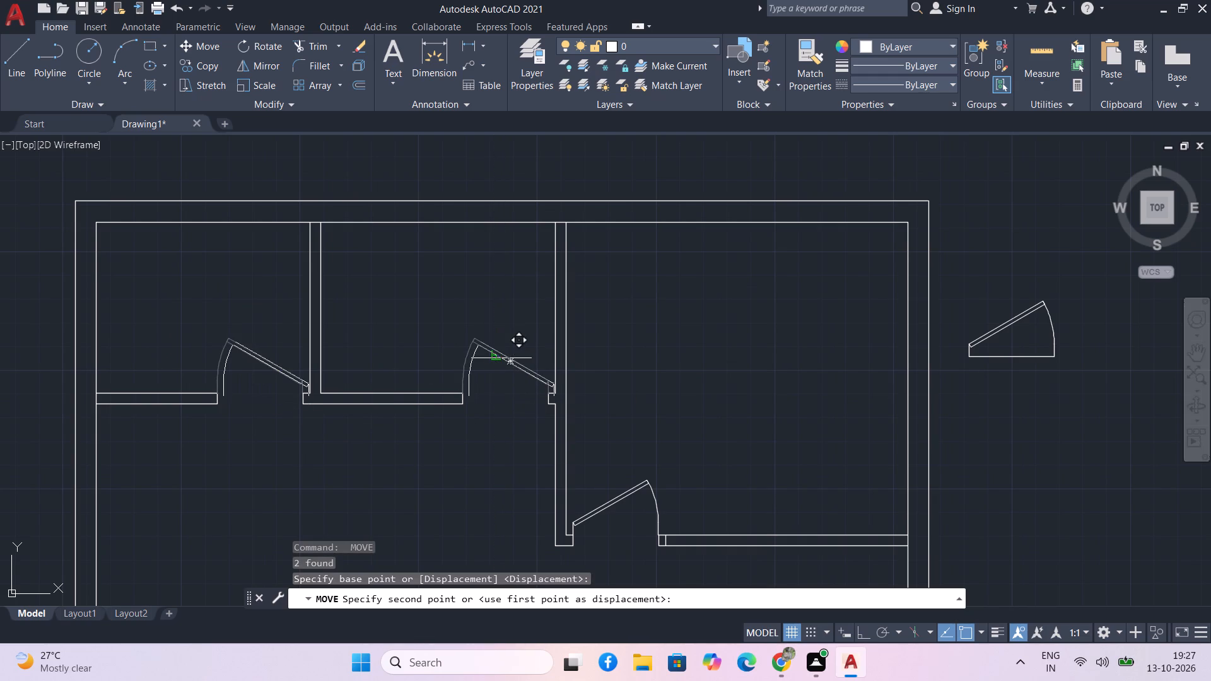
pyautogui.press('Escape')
# Set the middle room's door opening angle to Open 90º.
pyautogui.click(501, 358)
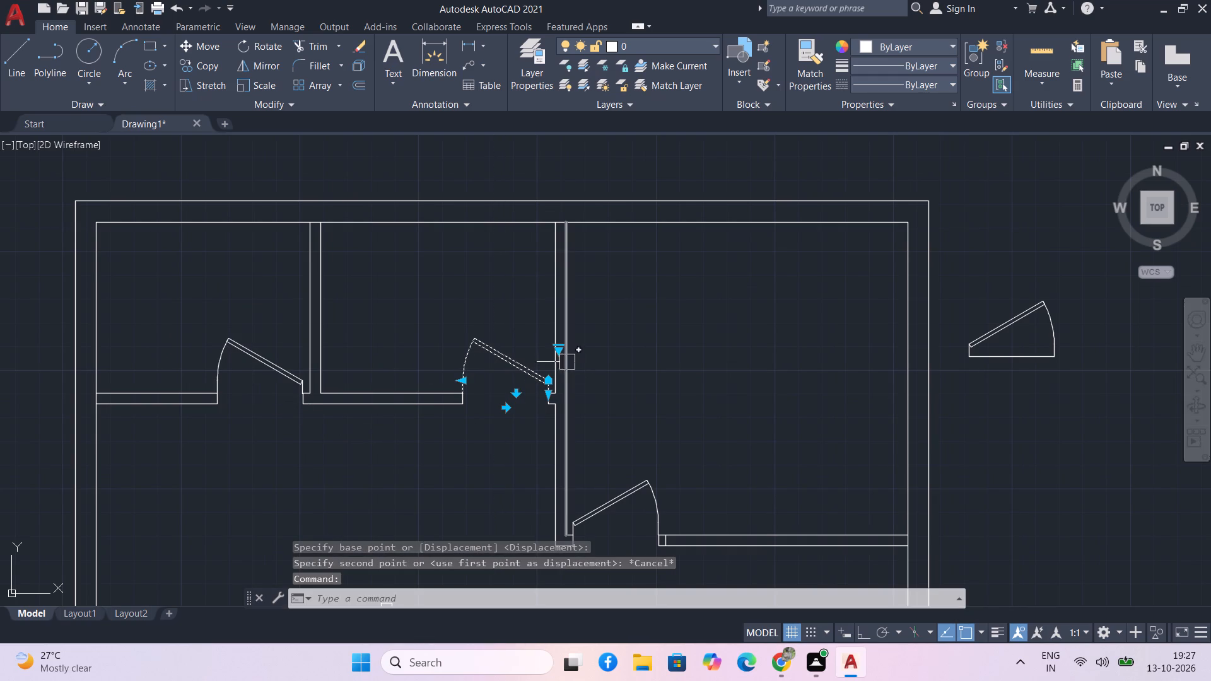
pyautogui.click(556, 354)
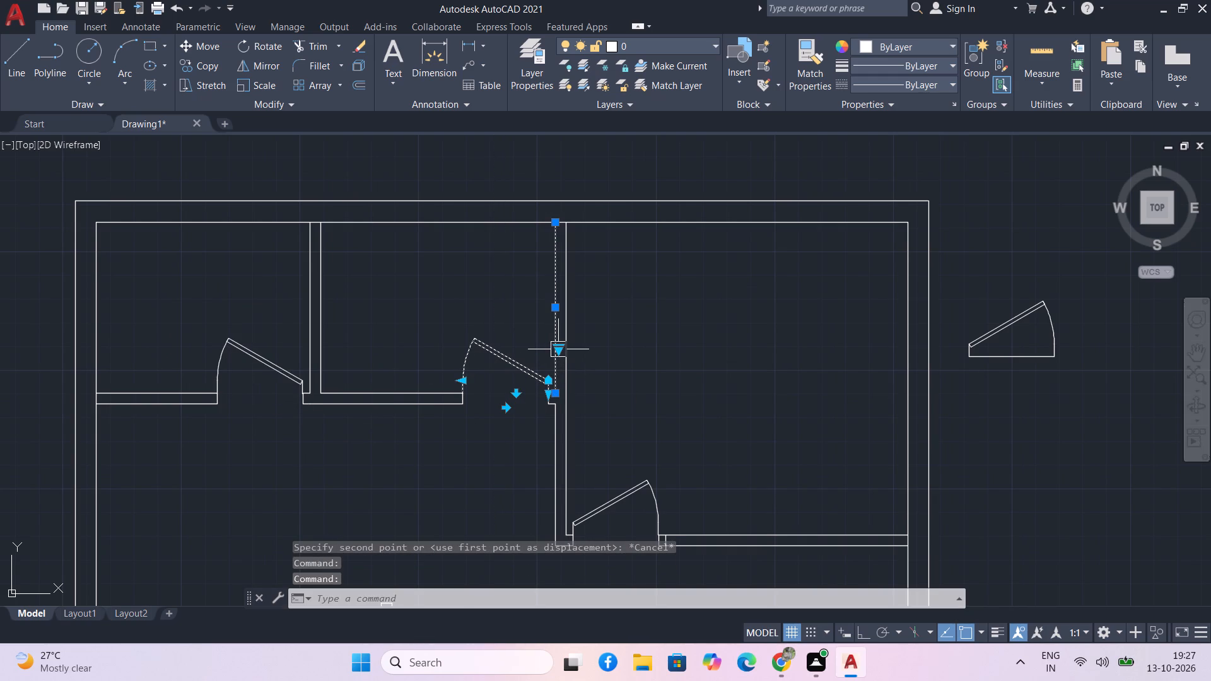
pyautogui.click(558, 349)
pyautogui.click(584, 407)
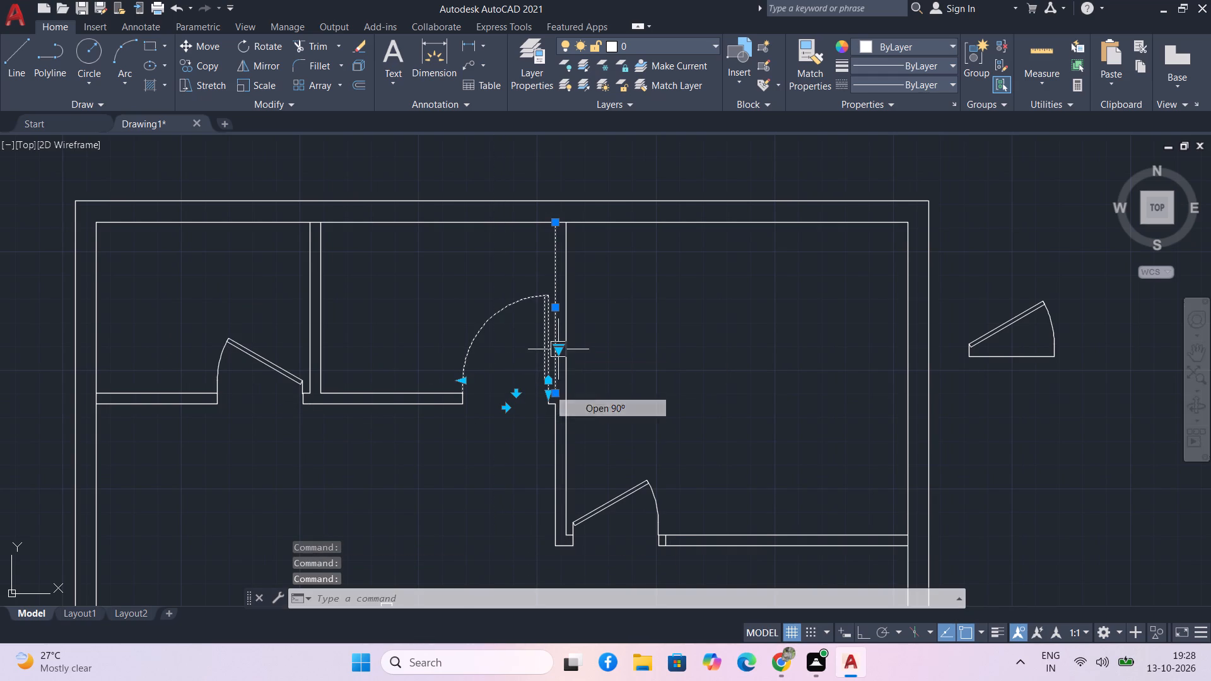
pyautogui.press('space')
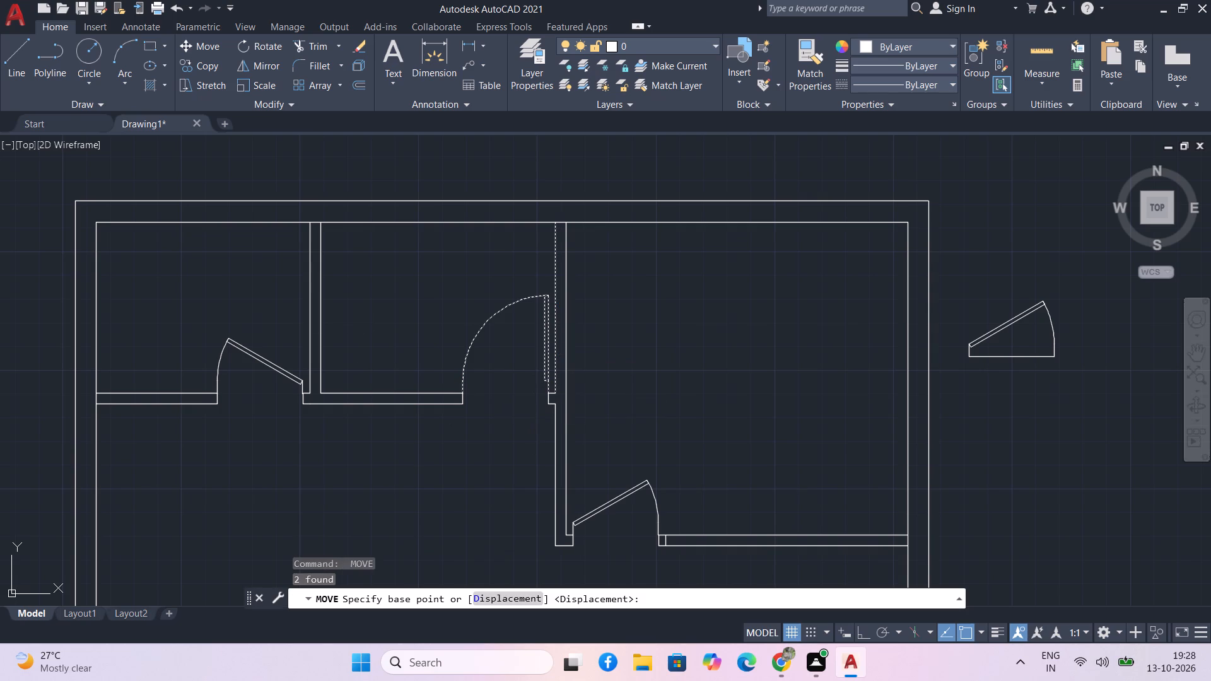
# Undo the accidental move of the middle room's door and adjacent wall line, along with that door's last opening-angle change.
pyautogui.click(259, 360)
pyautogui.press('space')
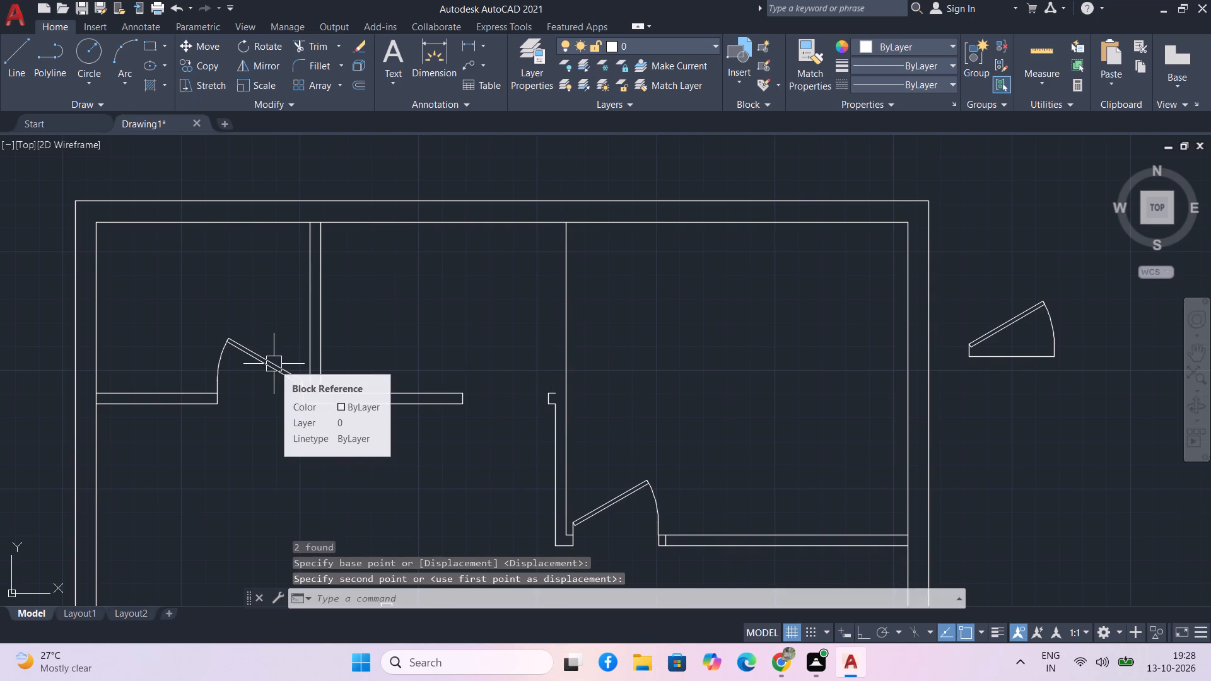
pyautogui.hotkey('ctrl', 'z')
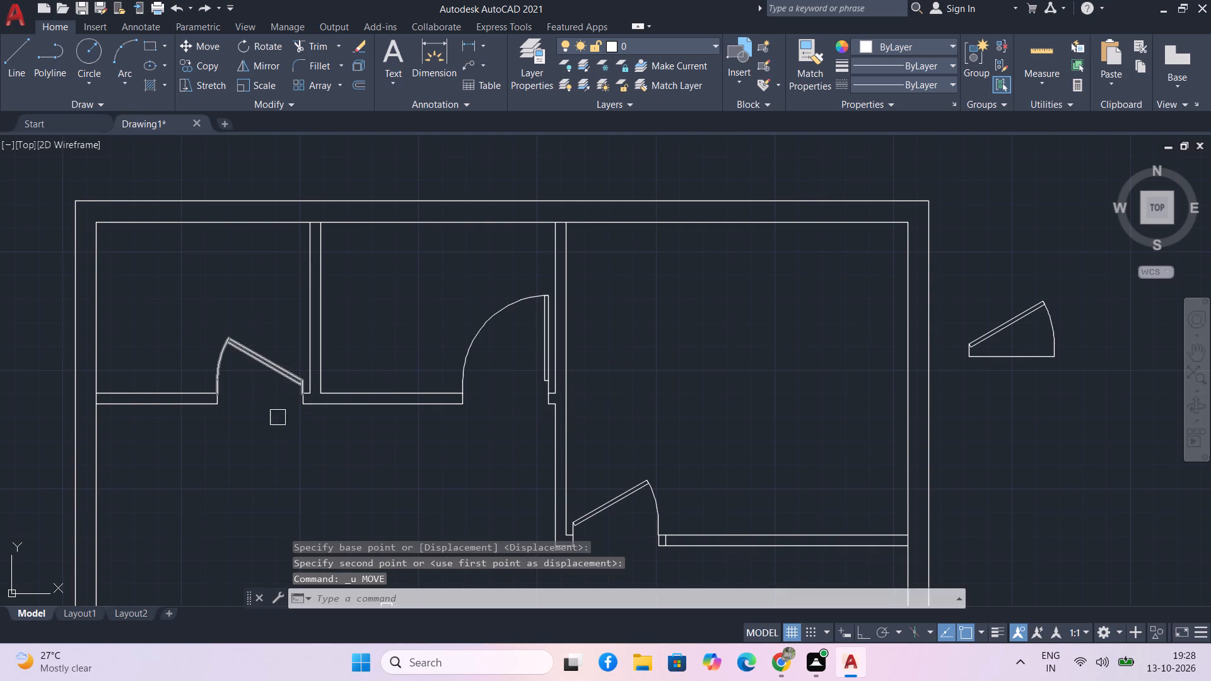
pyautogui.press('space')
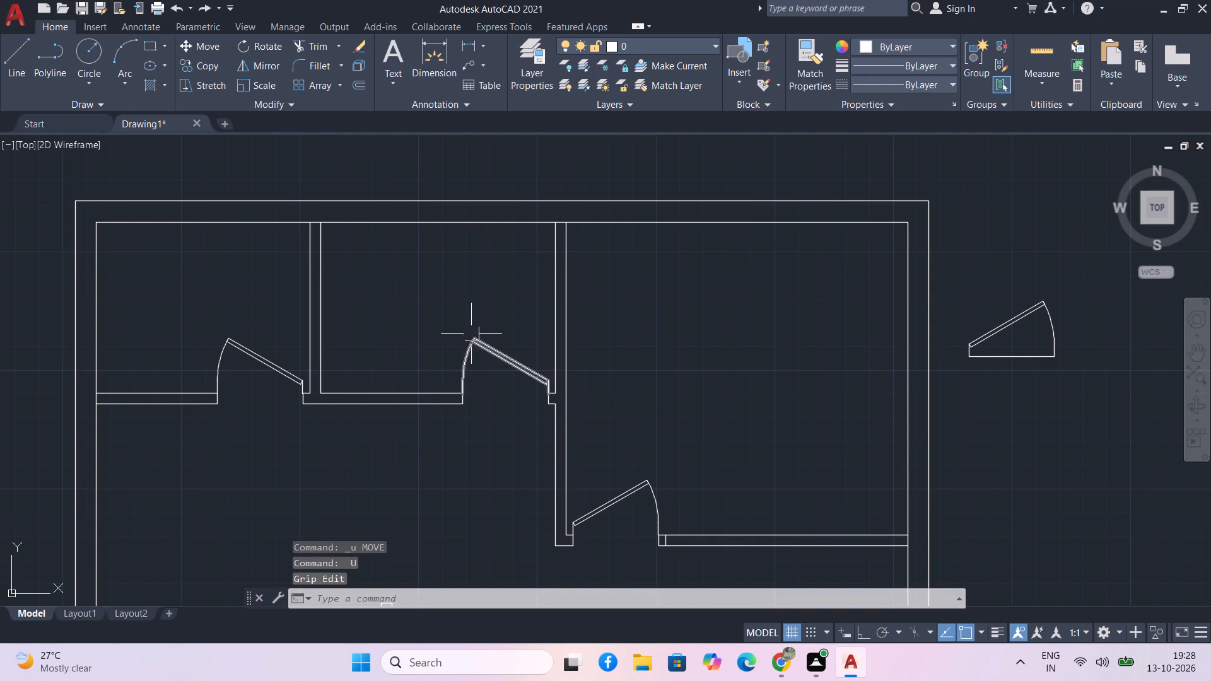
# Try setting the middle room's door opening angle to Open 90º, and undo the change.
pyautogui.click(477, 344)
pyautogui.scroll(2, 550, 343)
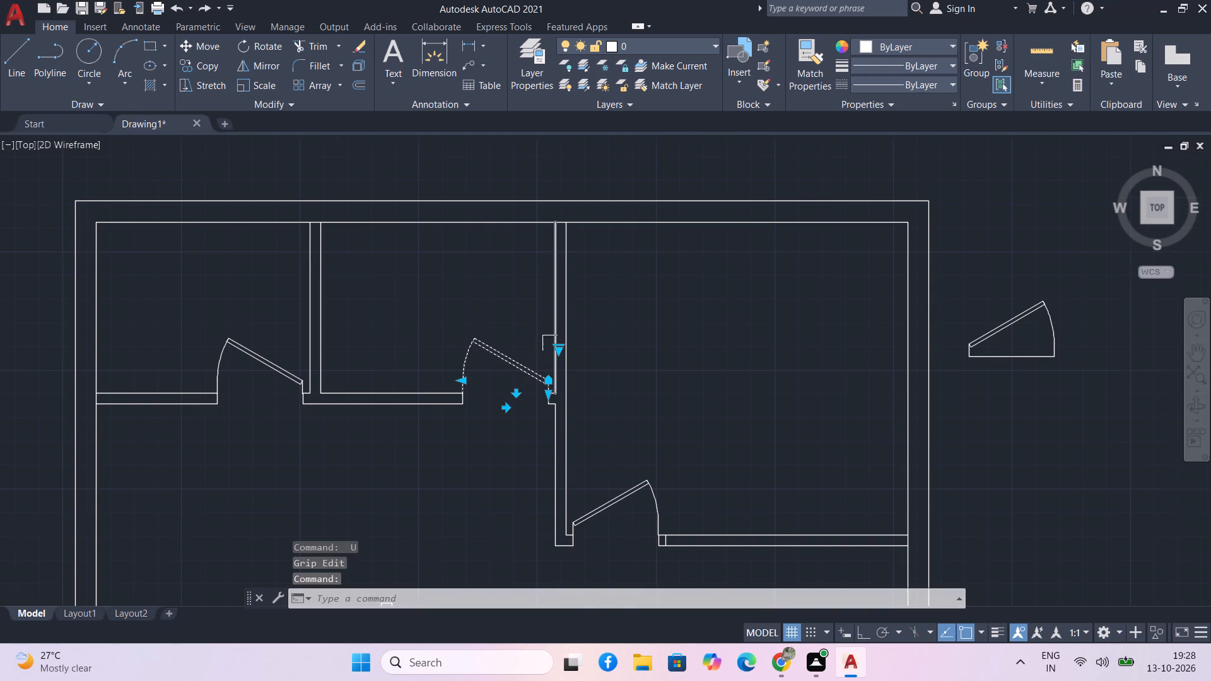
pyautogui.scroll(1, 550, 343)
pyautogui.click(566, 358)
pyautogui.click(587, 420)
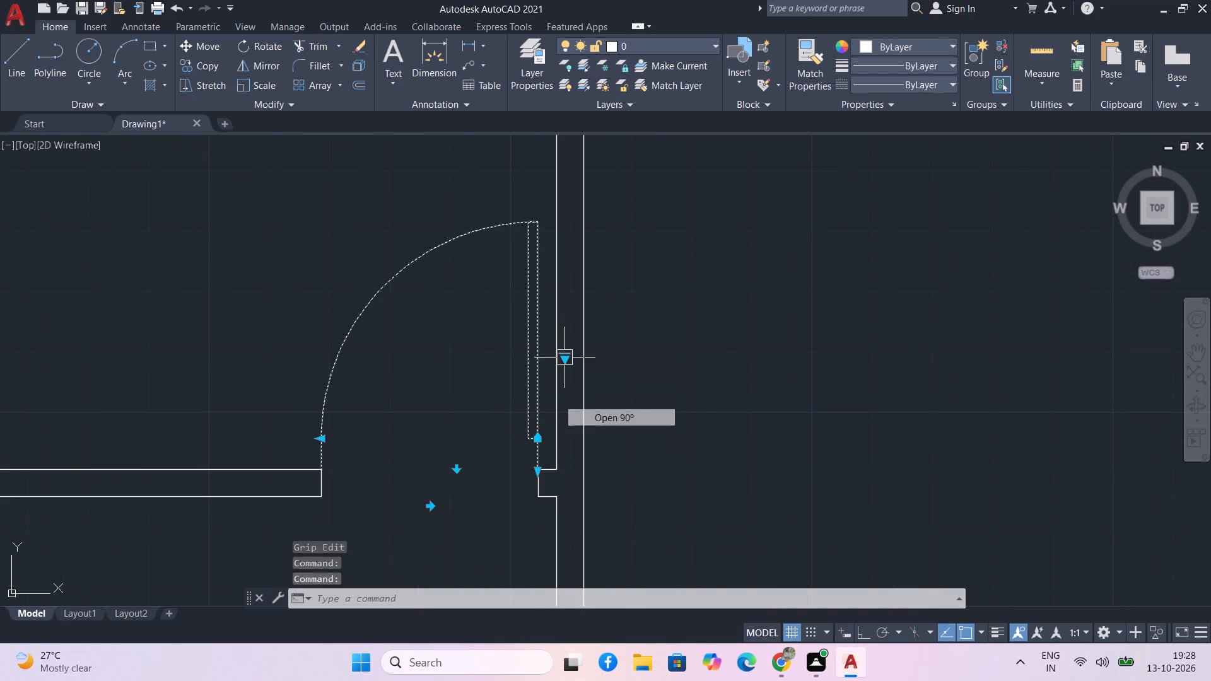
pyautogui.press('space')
# Set the middle room's door opening angle to Open 90º and deselect the door.
pyautogui.click(483, 407)
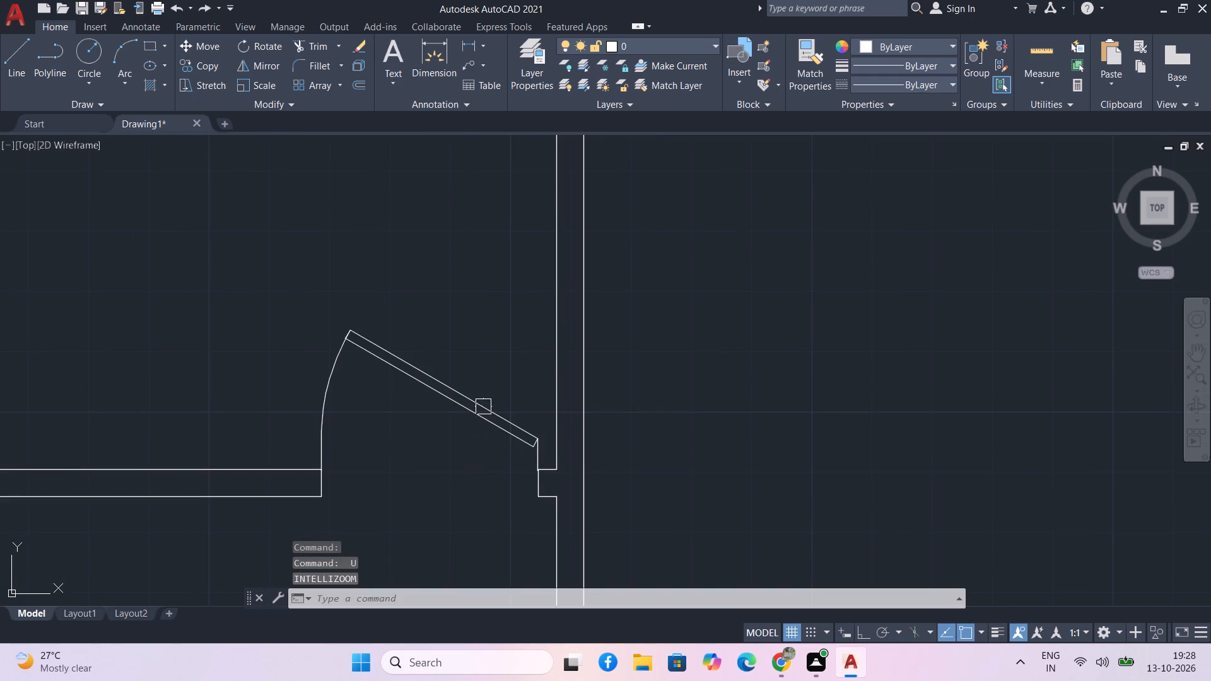
pyautogui.click(564, 356)
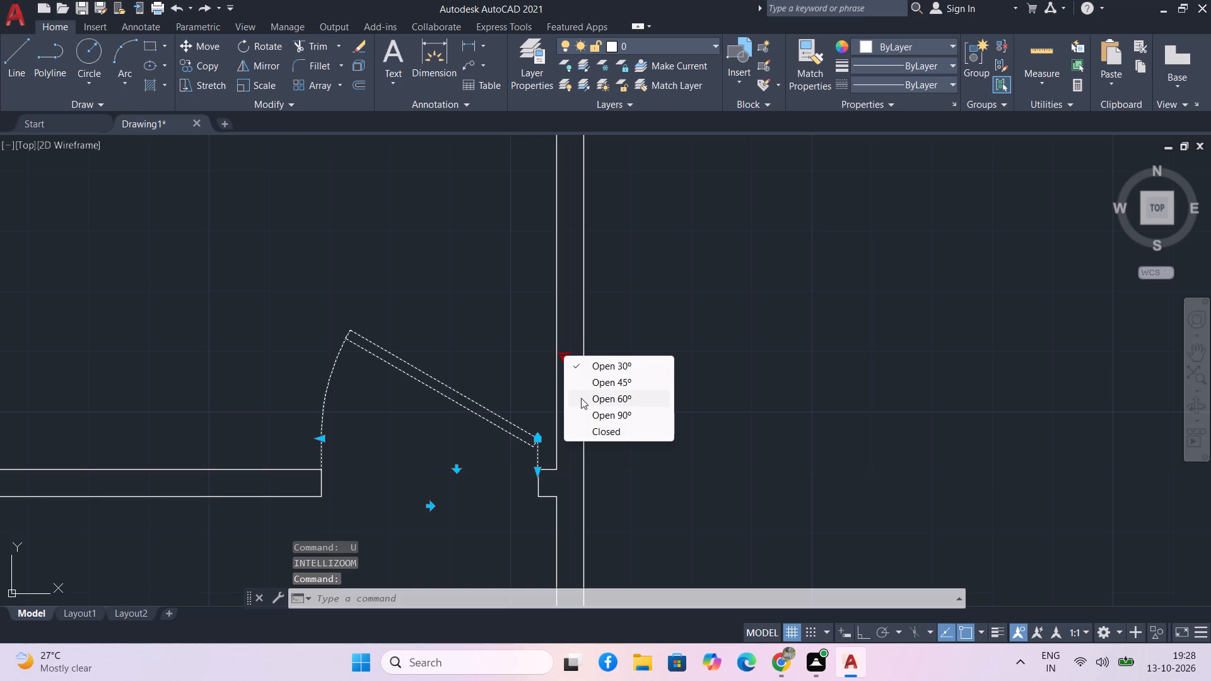
pyautogui.click(592, 414)
pyautogui.scroll(-1, 649, 415)
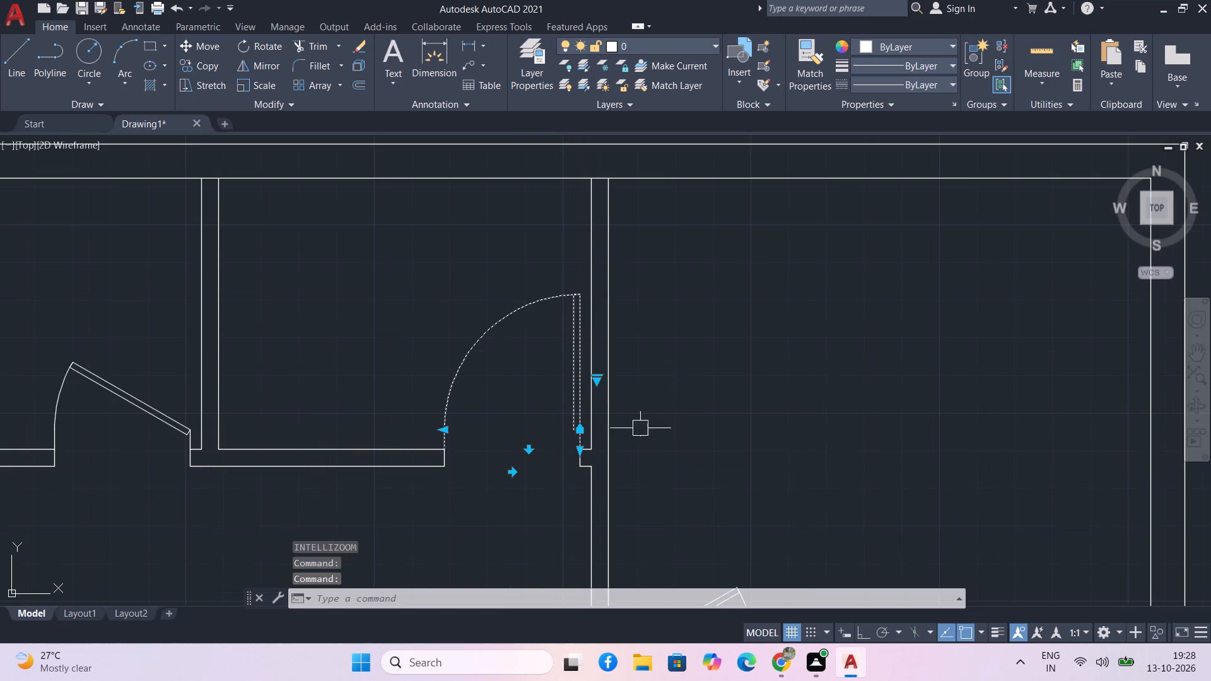
pyautogui.press('Return')
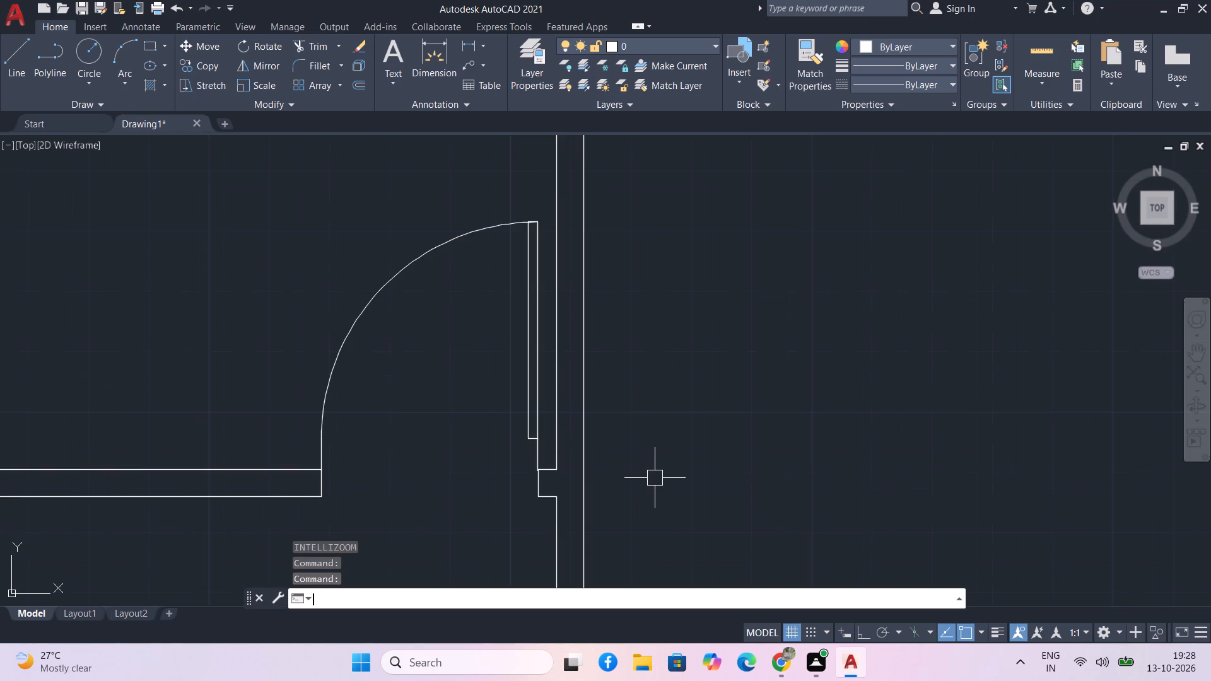
# Set the left room's door opening angle to Open 90º and deselect the door.
pyautogui.scroll(-4, 655, 478)
pyautogui.click(523, 465)
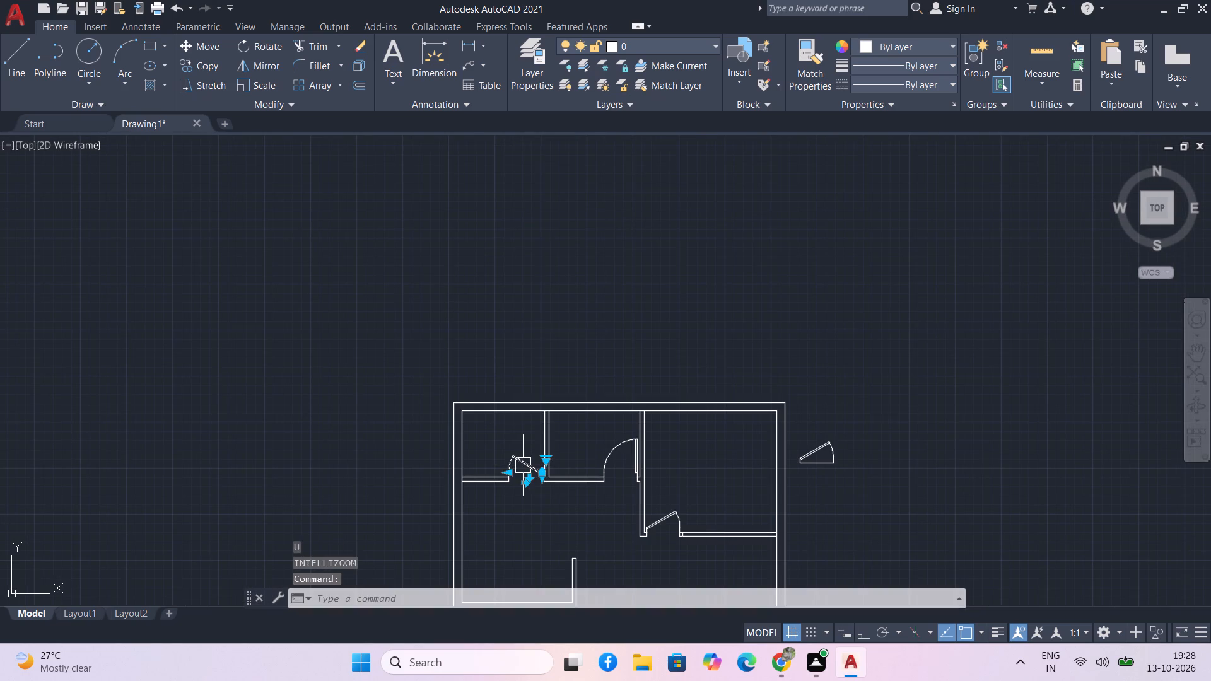
pyautogui.scroll(4, 538, 469)
pyautogui.scroll(2, 569, 414)
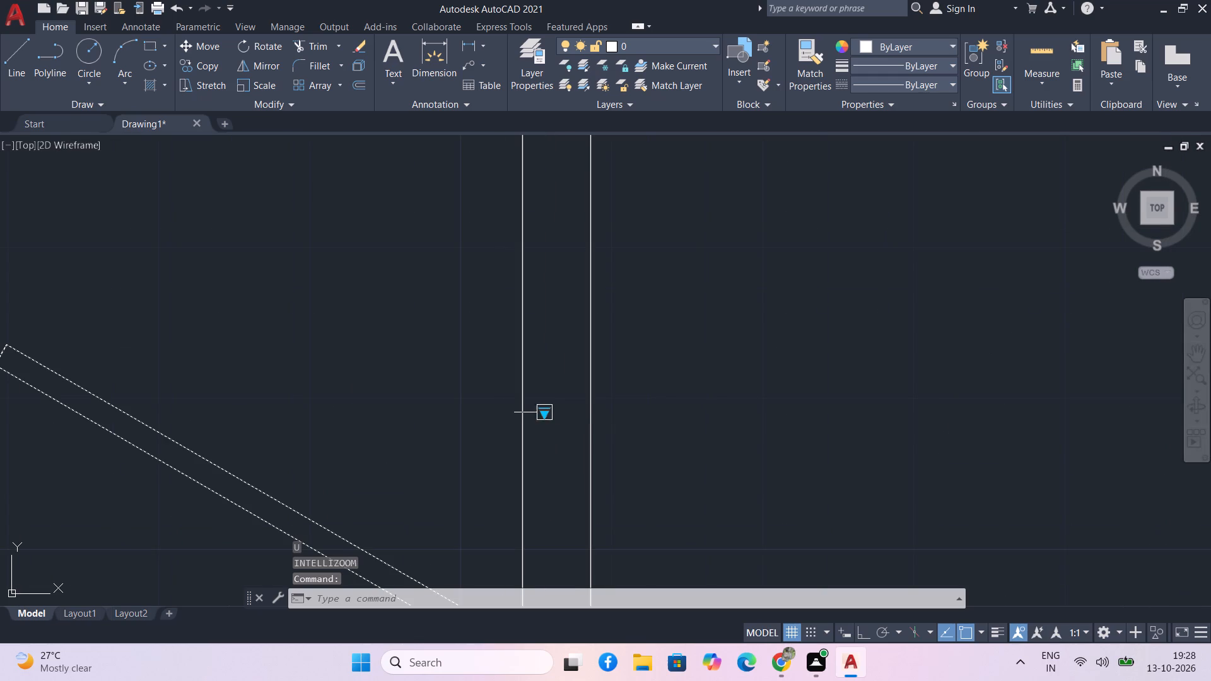
pyautogui.click(535, 414)
pyautogui.click(546, 416)
pyautogui.doubleClick(546, 416)
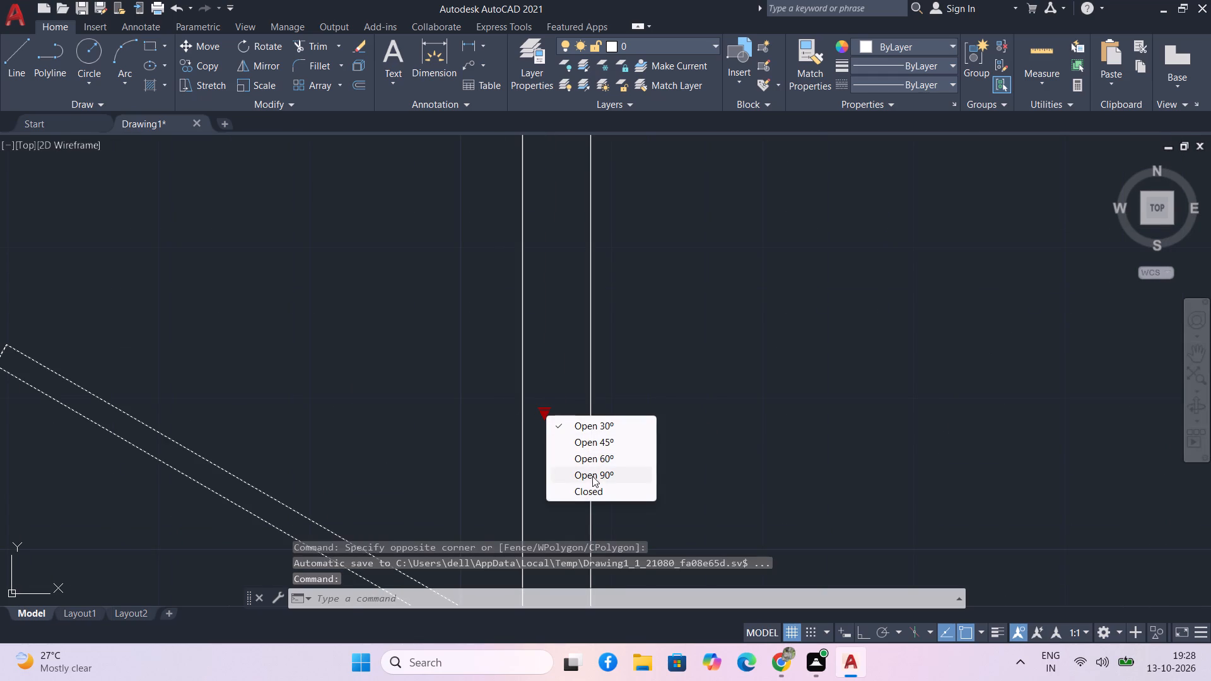
pyautogui.click(592, 477)
pyautogui.scroll(-2, 573, 445)
pyautogui.press('Return')
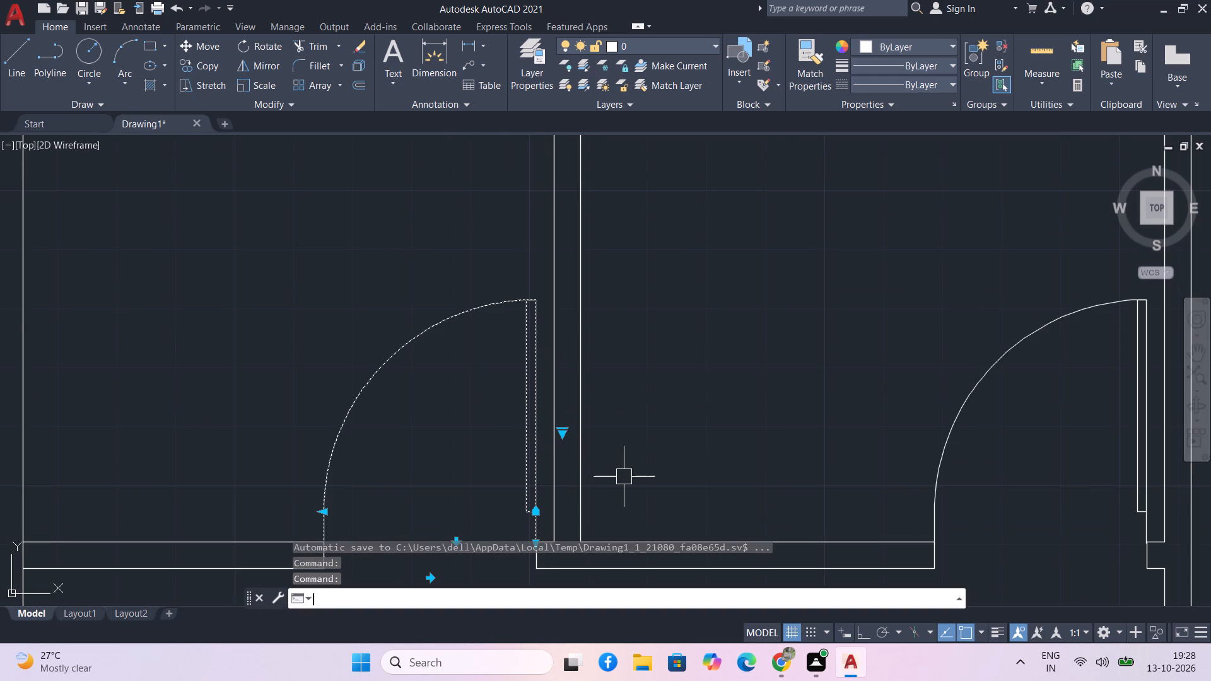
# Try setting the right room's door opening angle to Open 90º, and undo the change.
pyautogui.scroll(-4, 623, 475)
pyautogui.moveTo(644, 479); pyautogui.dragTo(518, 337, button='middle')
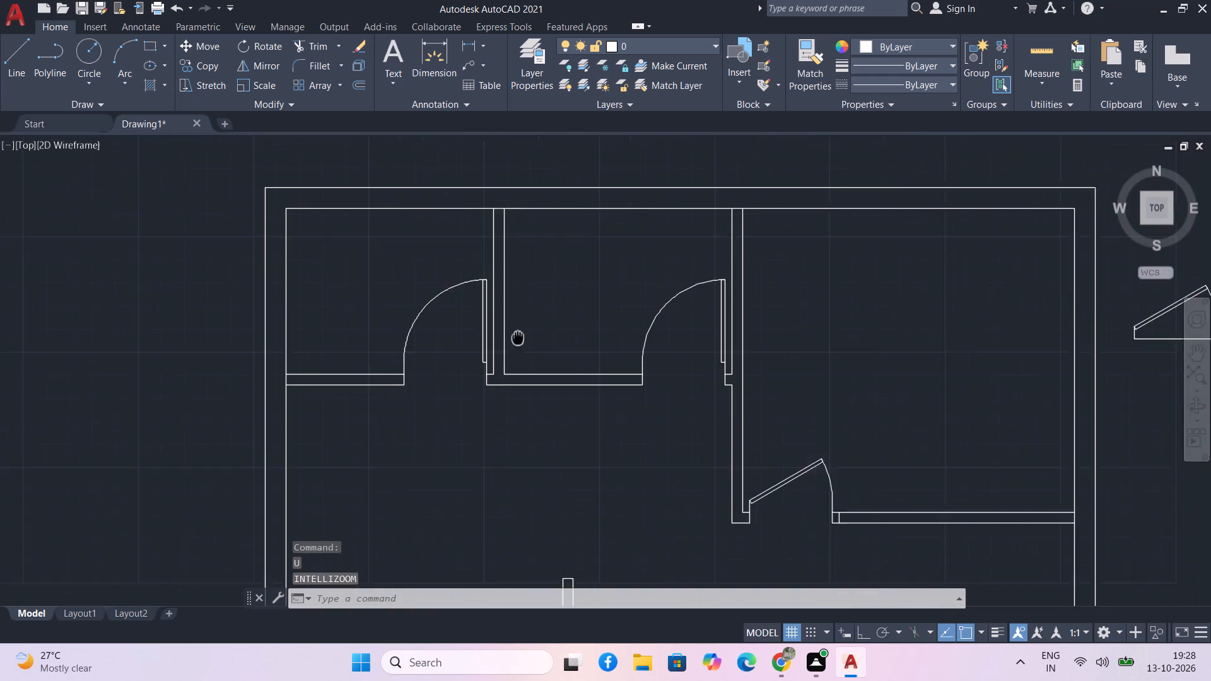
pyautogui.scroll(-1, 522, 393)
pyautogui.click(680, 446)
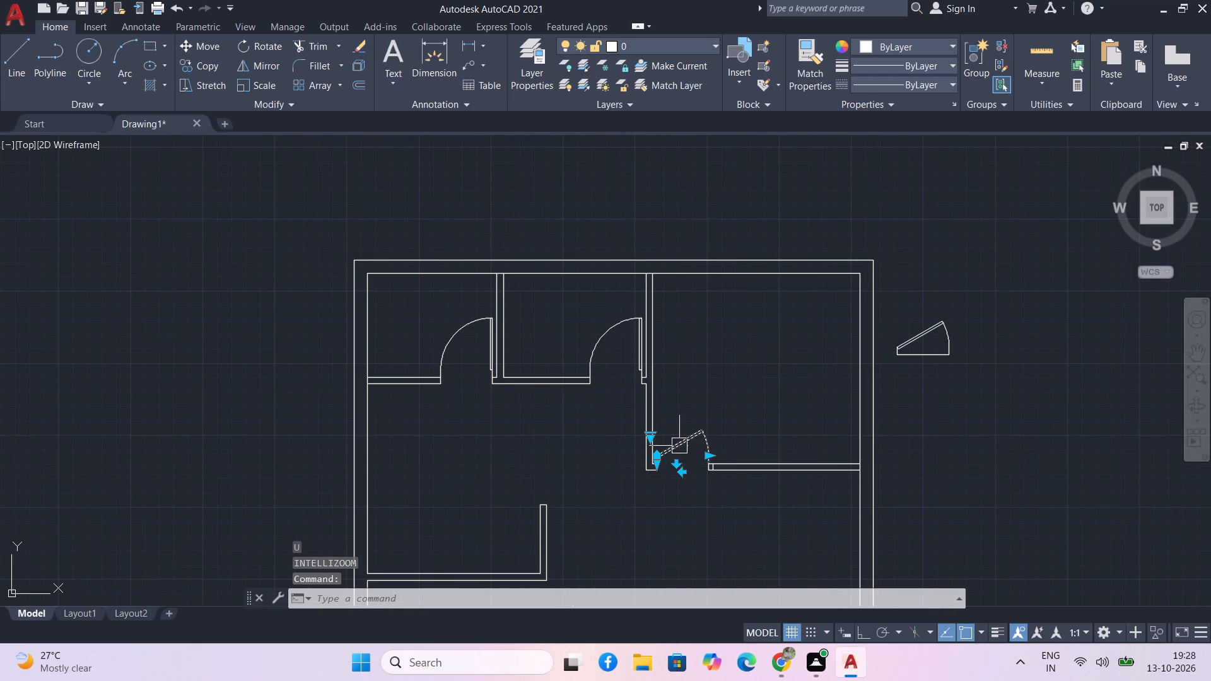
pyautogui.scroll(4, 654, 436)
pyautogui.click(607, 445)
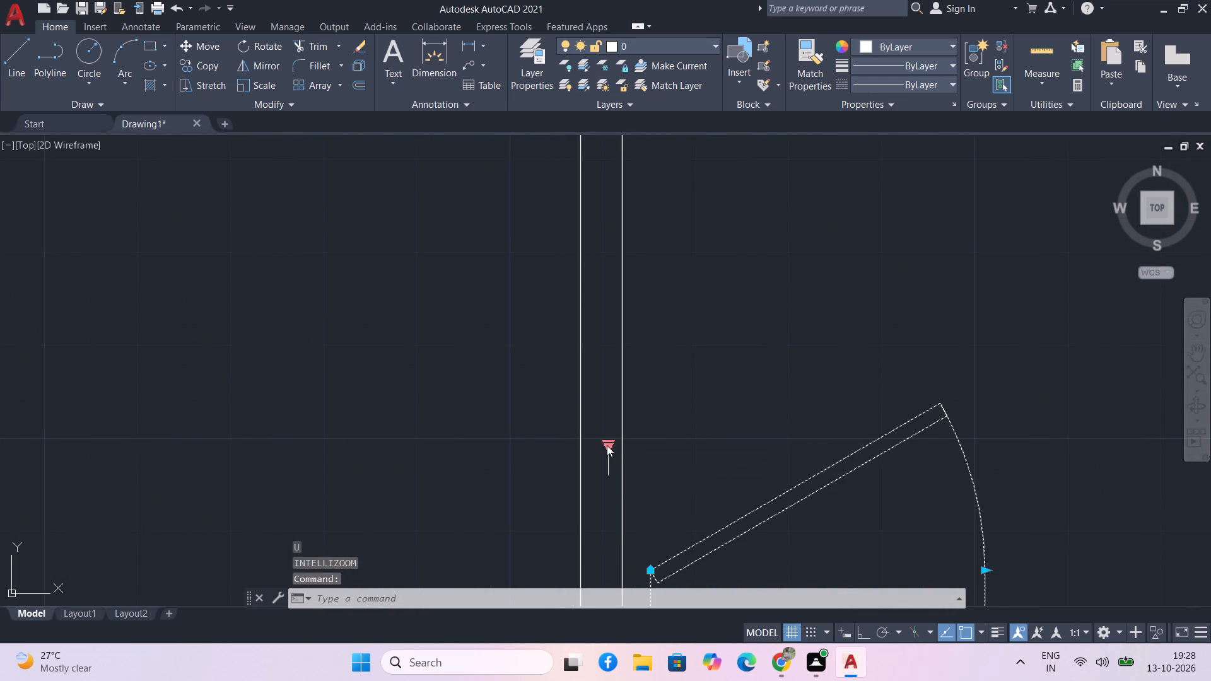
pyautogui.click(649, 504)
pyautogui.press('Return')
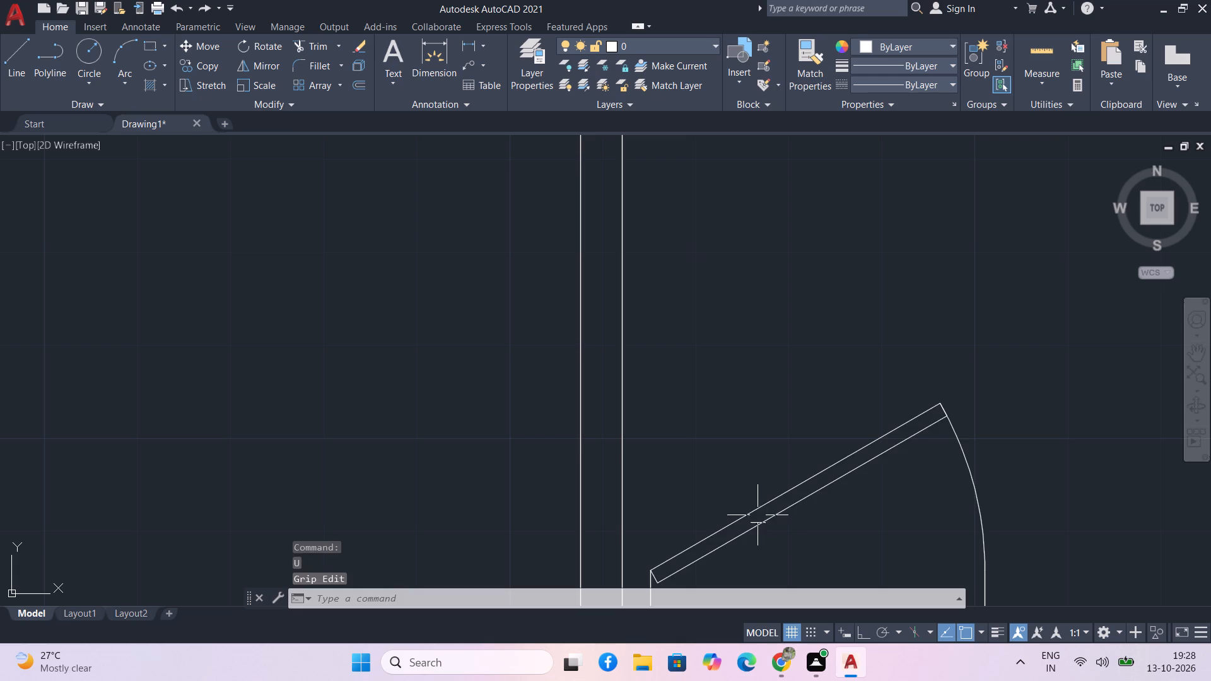
# Set the right room's door opening angle to Open 90º.
pyautogui.click(758, 515)
pyautogui.click(608, 446)
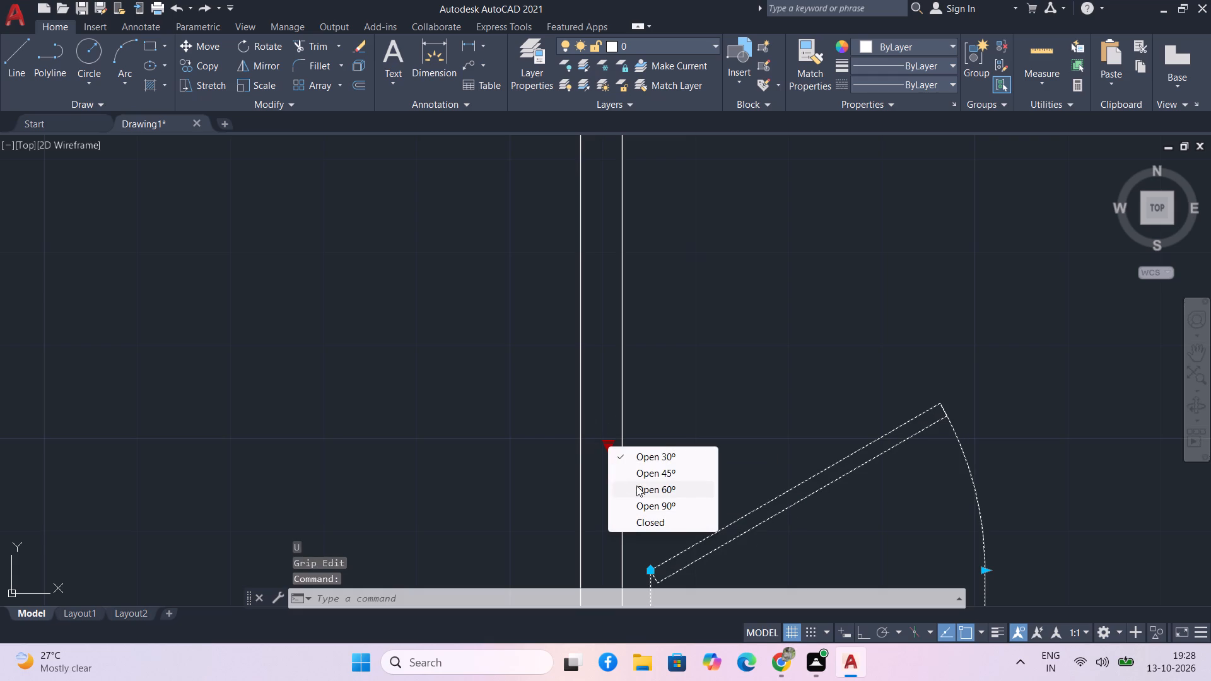
pyautogui.click(646, 500)
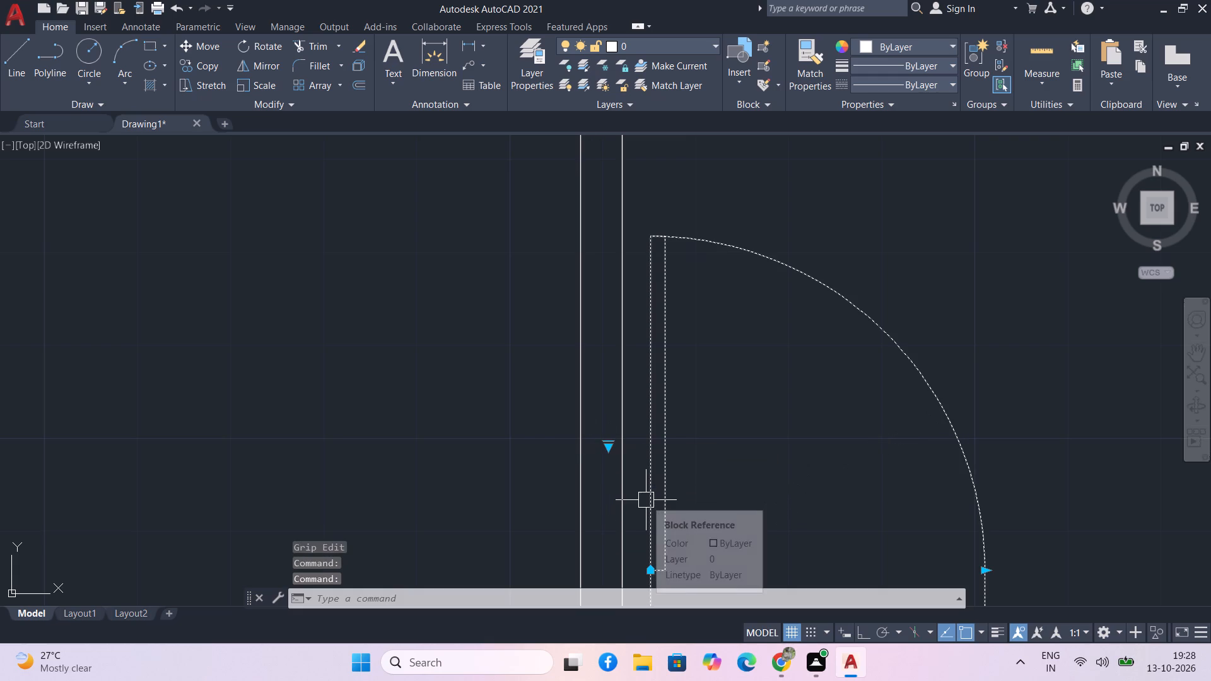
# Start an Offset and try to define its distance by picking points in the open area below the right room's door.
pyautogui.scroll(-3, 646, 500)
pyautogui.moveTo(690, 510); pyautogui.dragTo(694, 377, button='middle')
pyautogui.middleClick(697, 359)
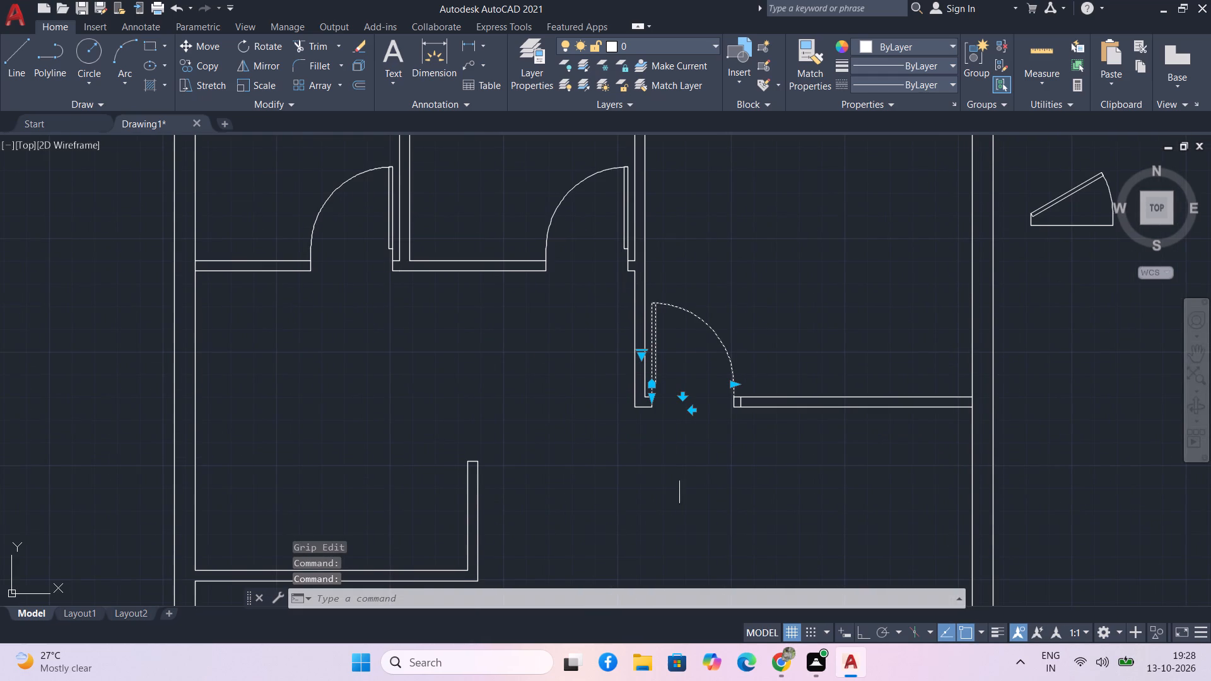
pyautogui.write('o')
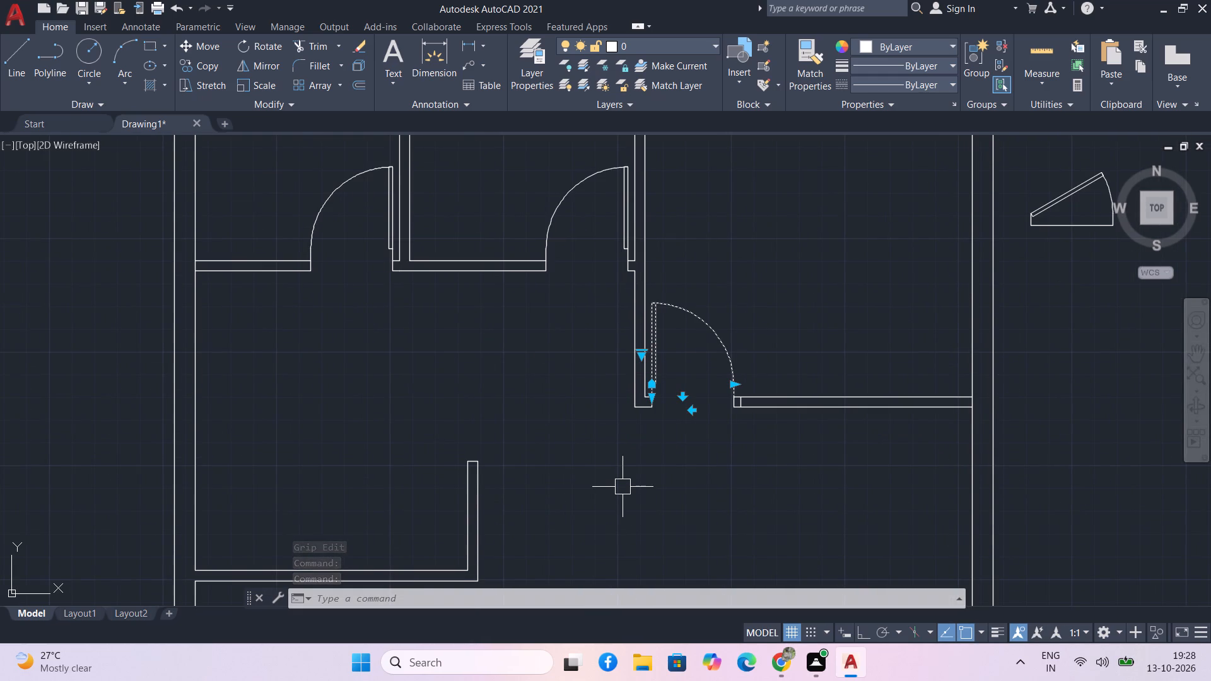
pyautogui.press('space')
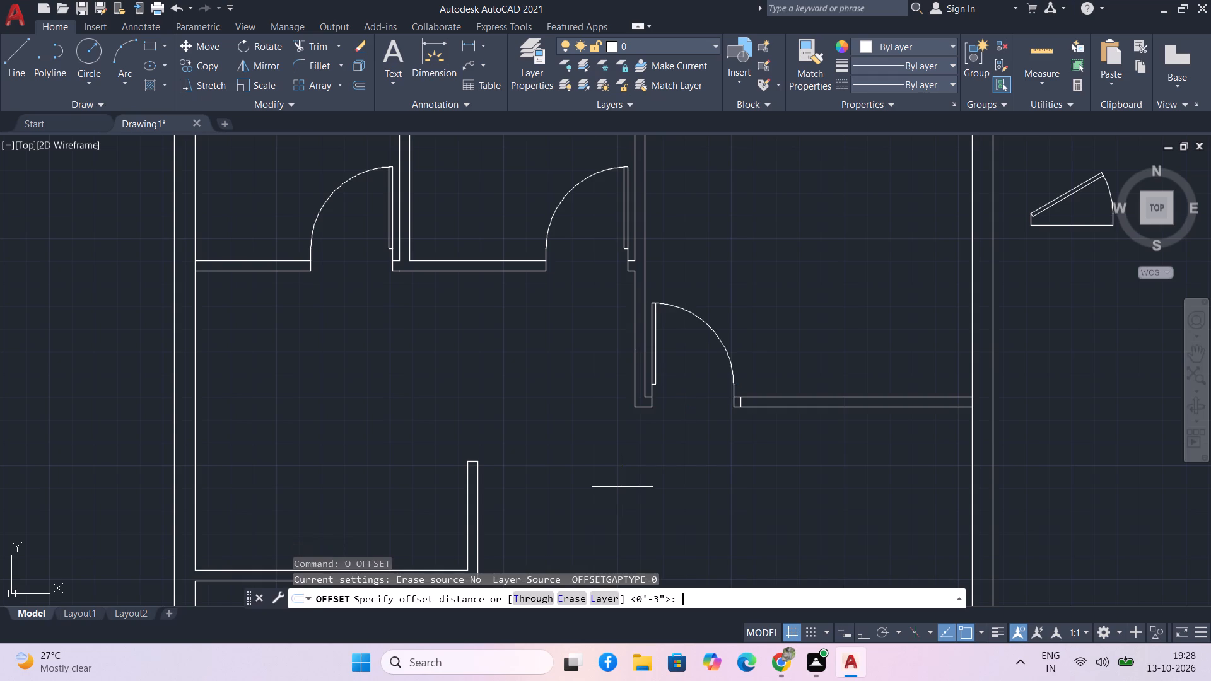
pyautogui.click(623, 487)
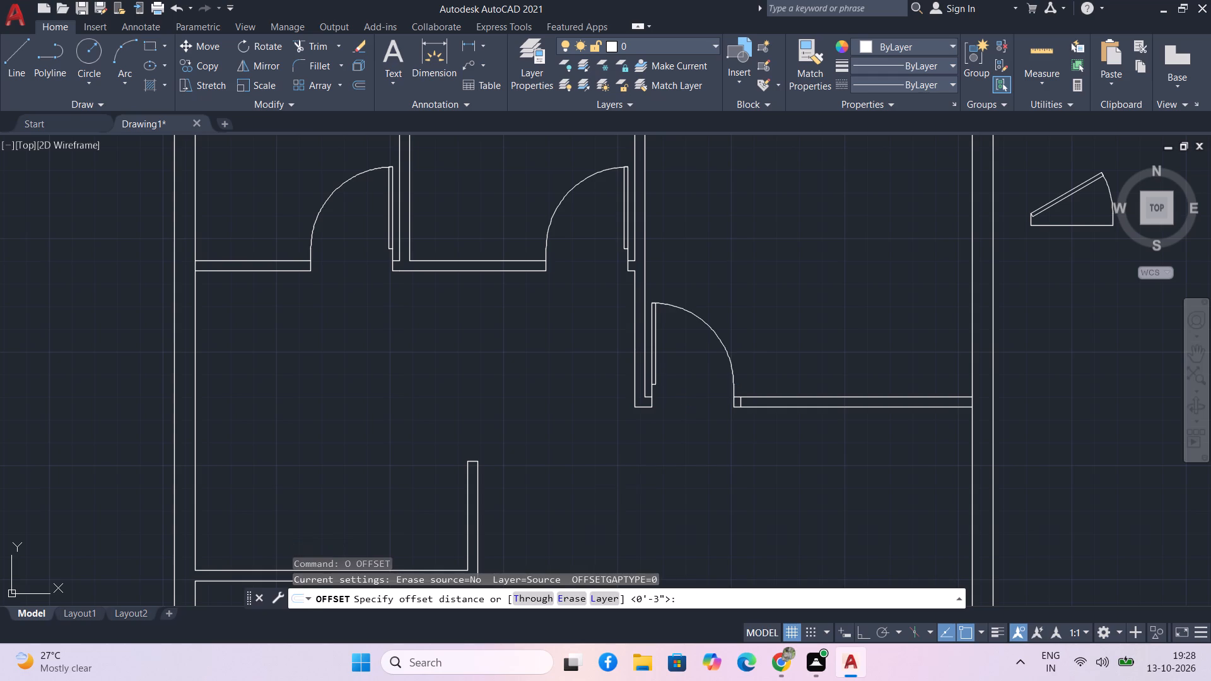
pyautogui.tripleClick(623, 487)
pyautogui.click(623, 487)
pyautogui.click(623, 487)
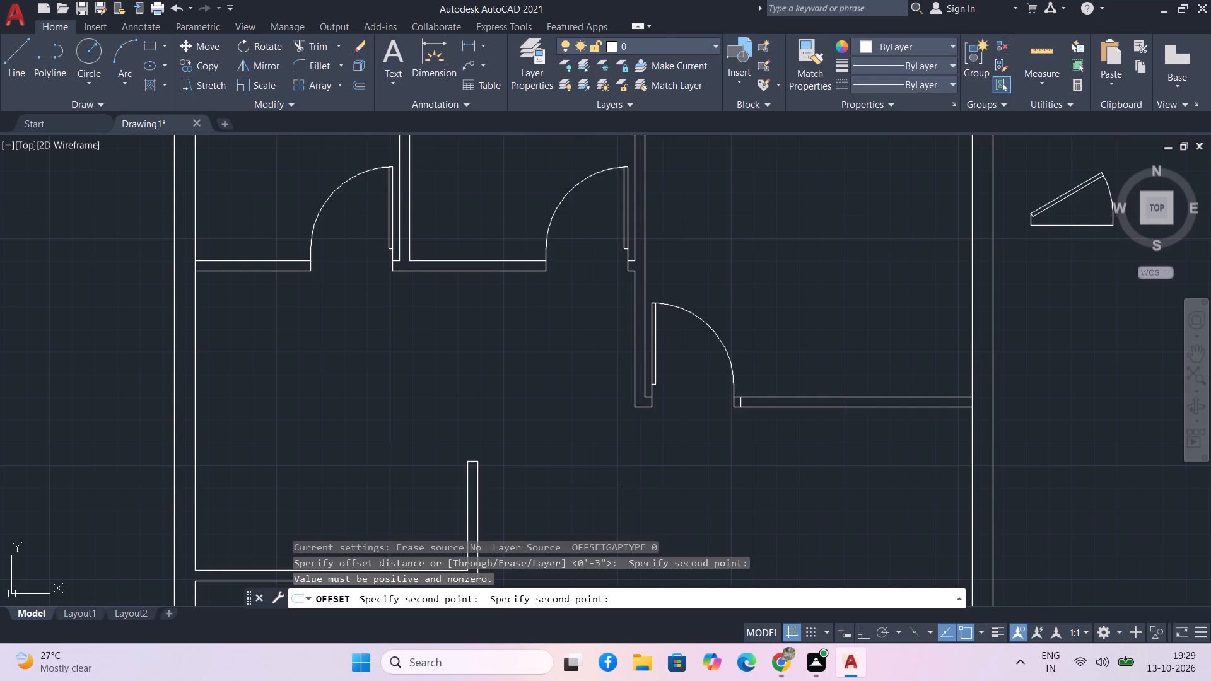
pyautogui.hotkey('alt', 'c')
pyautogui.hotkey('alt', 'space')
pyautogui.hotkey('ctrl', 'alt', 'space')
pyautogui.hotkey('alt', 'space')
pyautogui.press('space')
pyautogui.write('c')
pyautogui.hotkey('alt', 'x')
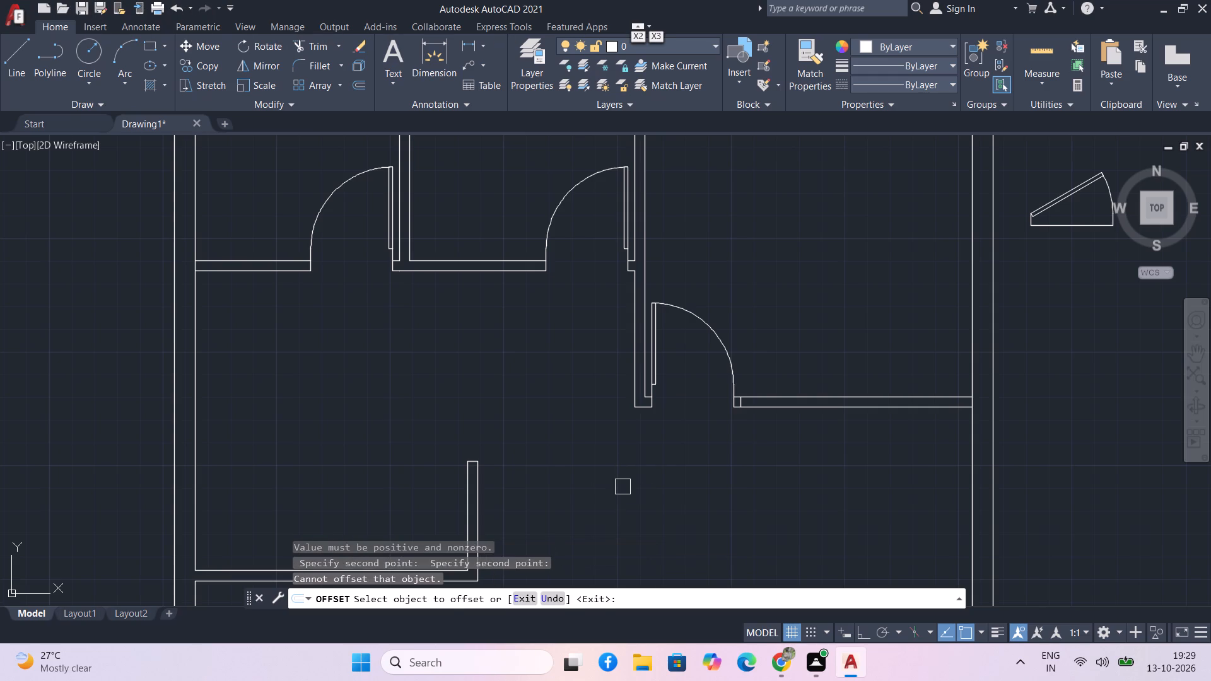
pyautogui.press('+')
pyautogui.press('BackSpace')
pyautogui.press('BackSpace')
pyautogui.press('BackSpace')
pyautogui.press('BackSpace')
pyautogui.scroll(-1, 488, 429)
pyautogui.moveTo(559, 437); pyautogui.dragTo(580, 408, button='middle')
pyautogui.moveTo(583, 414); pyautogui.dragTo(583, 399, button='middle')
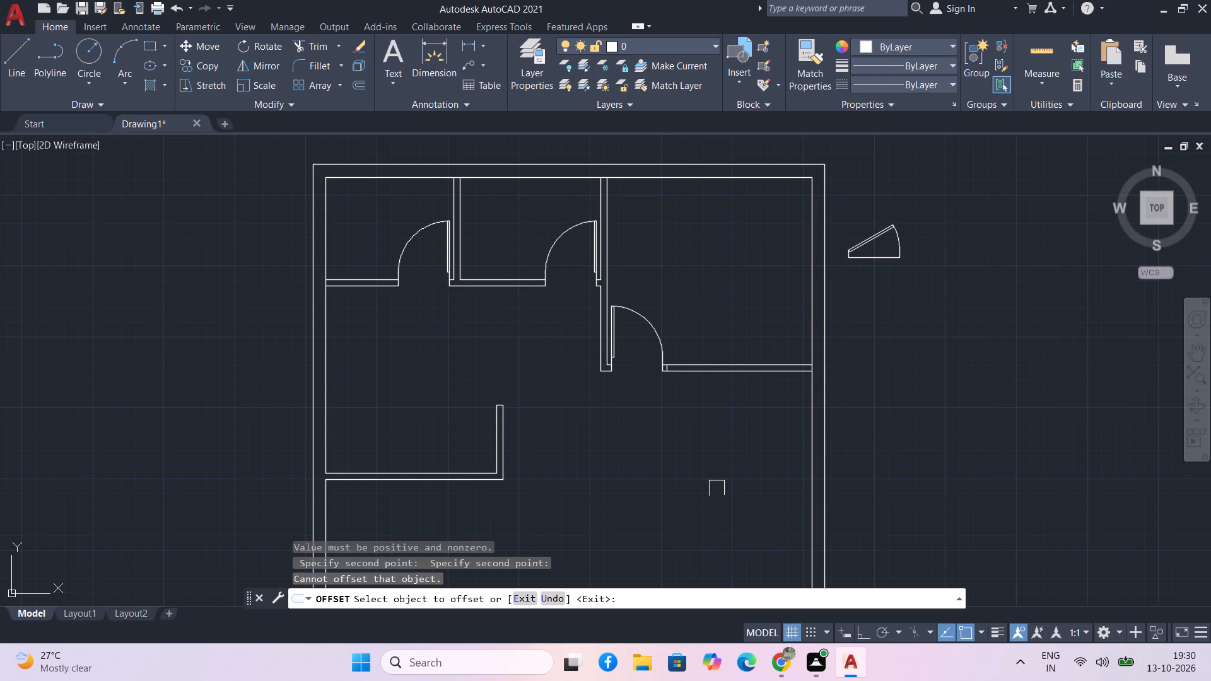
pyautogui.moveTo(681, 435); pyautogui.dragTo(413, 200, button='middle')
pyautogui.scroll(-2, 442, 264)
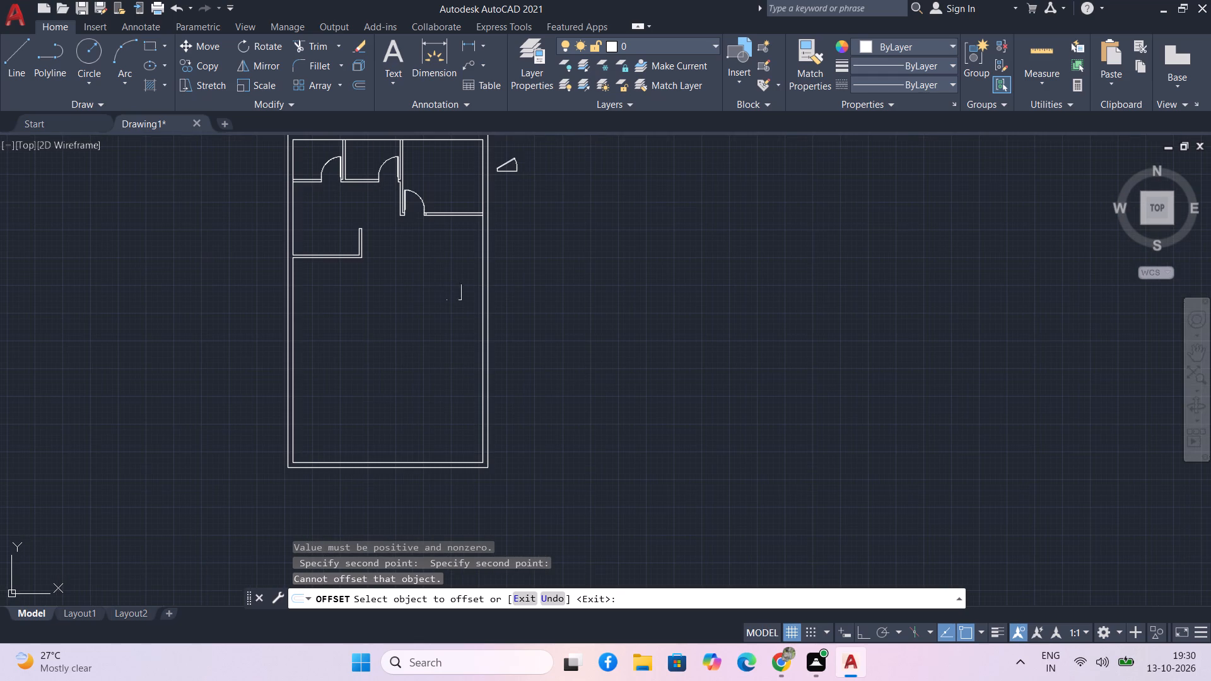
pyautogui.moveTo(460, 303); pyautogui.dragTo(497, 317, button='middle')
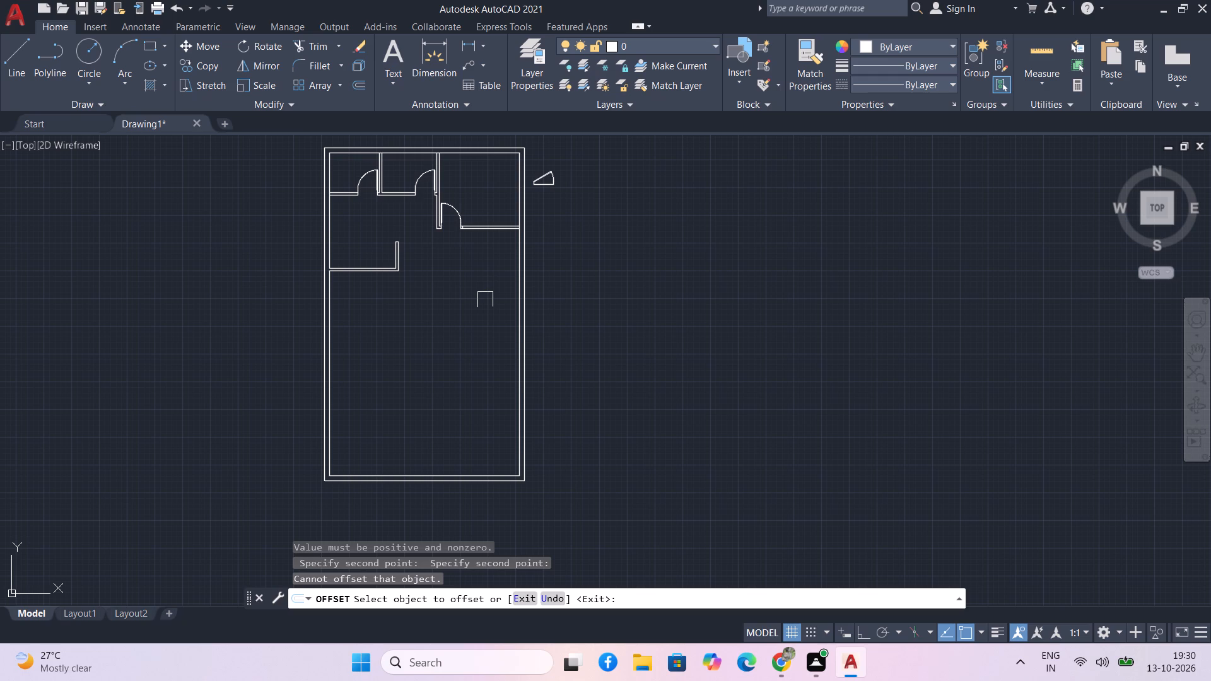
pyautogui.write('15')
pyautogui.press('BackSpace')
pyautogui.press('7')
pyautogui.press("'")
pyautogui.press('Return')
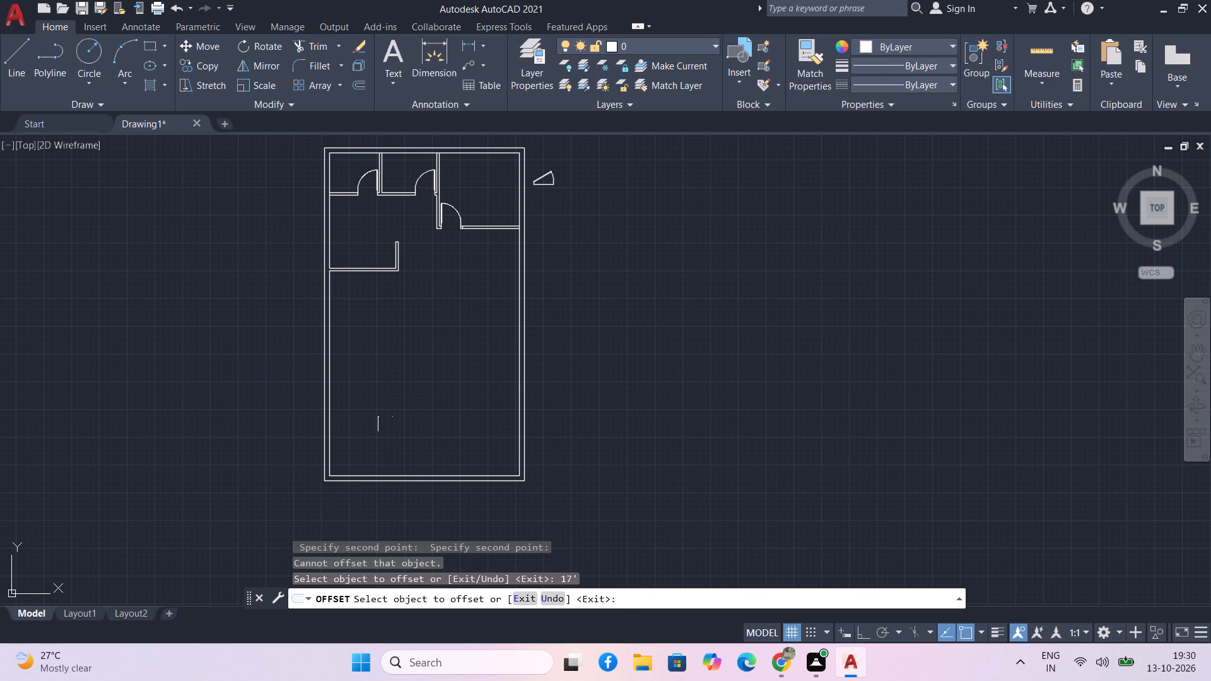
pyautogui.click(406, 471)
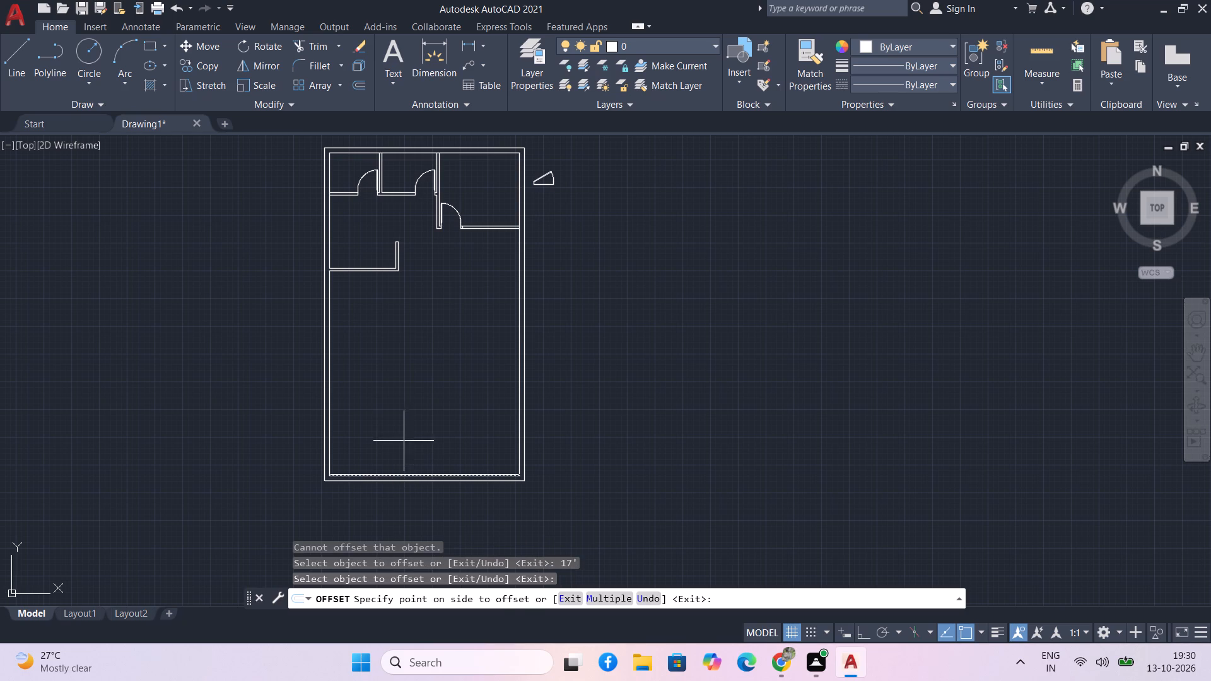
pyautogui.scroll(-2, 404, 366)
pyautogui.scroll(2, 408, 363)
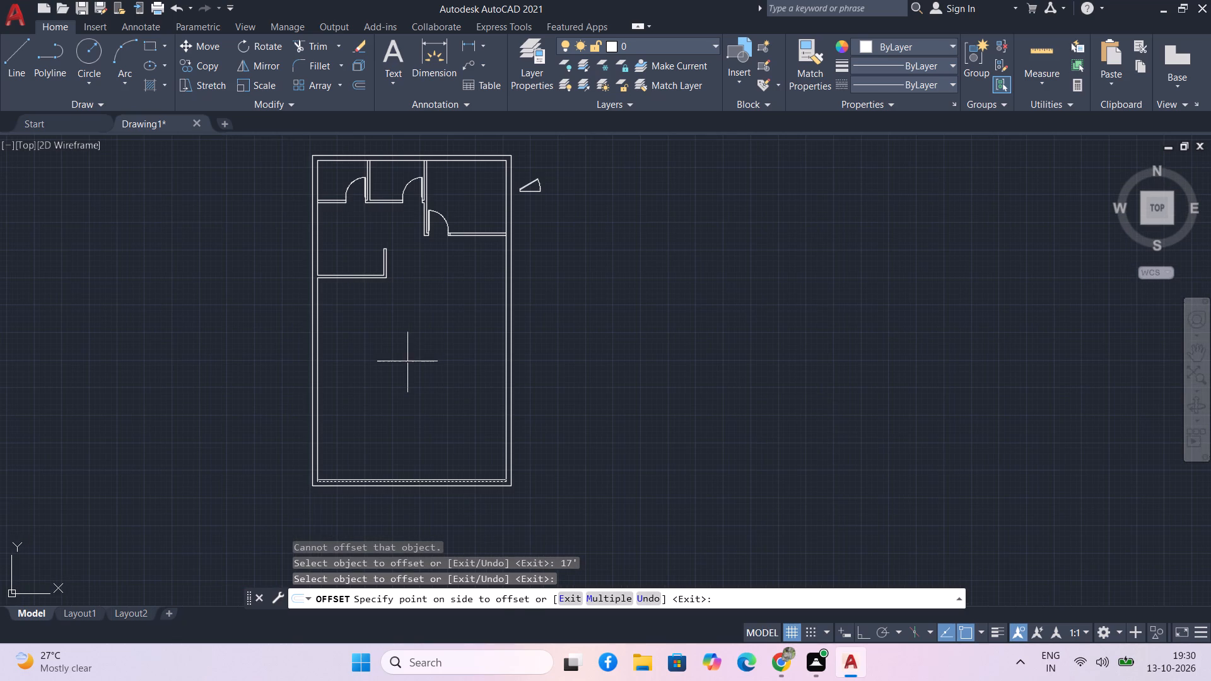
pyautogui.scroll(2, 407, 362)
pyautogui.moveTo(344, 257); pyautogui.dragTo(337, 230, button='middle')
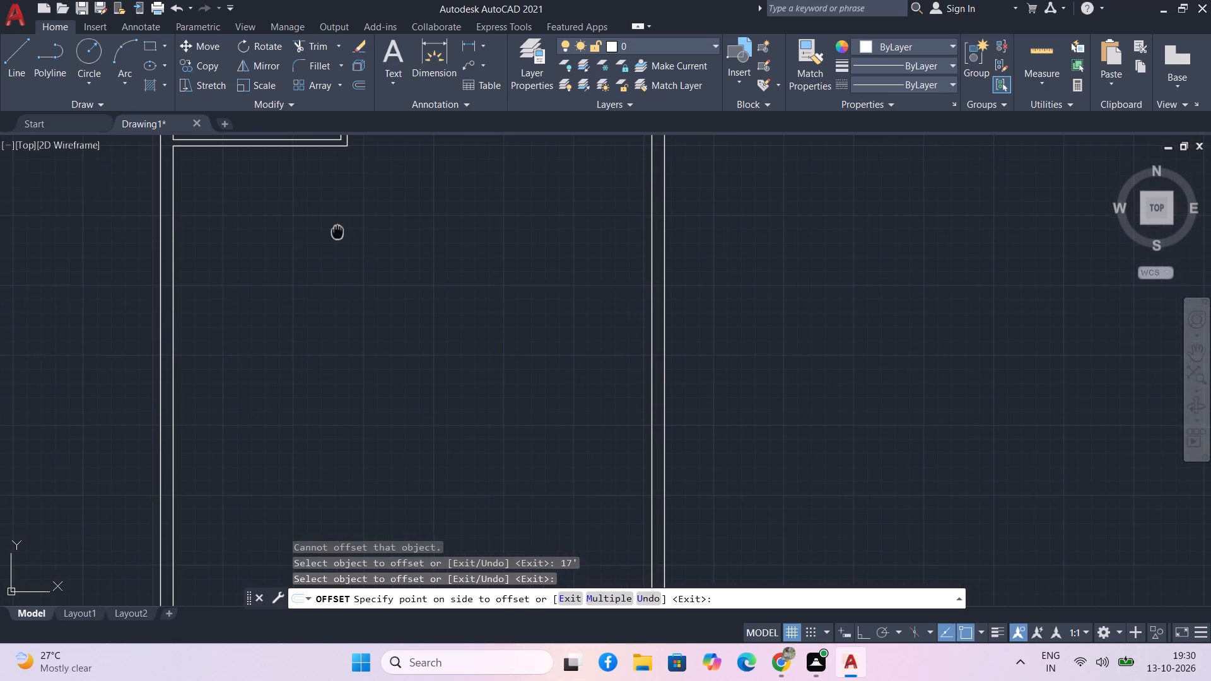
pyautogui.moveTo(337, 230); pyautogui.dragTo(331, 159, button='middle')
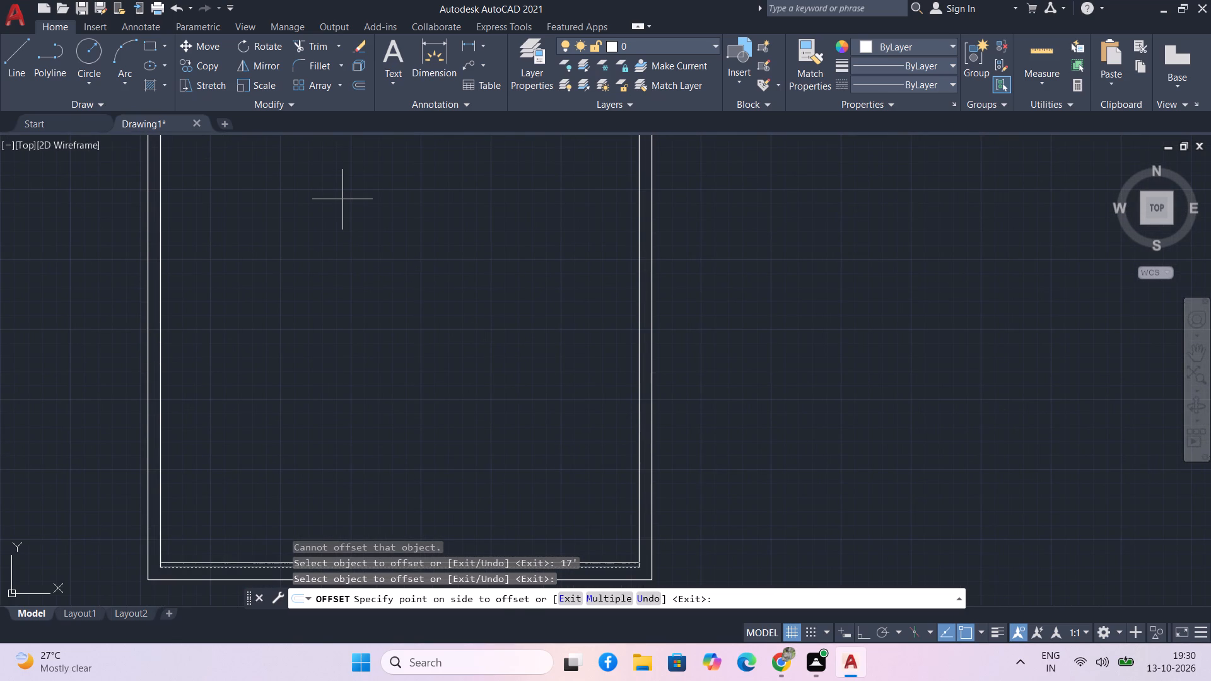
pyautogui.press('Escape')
# Offset the inner line of the bottom outer wall 17' upward into the plan.
pyautogui.write('o')
pyautogui.press('space')
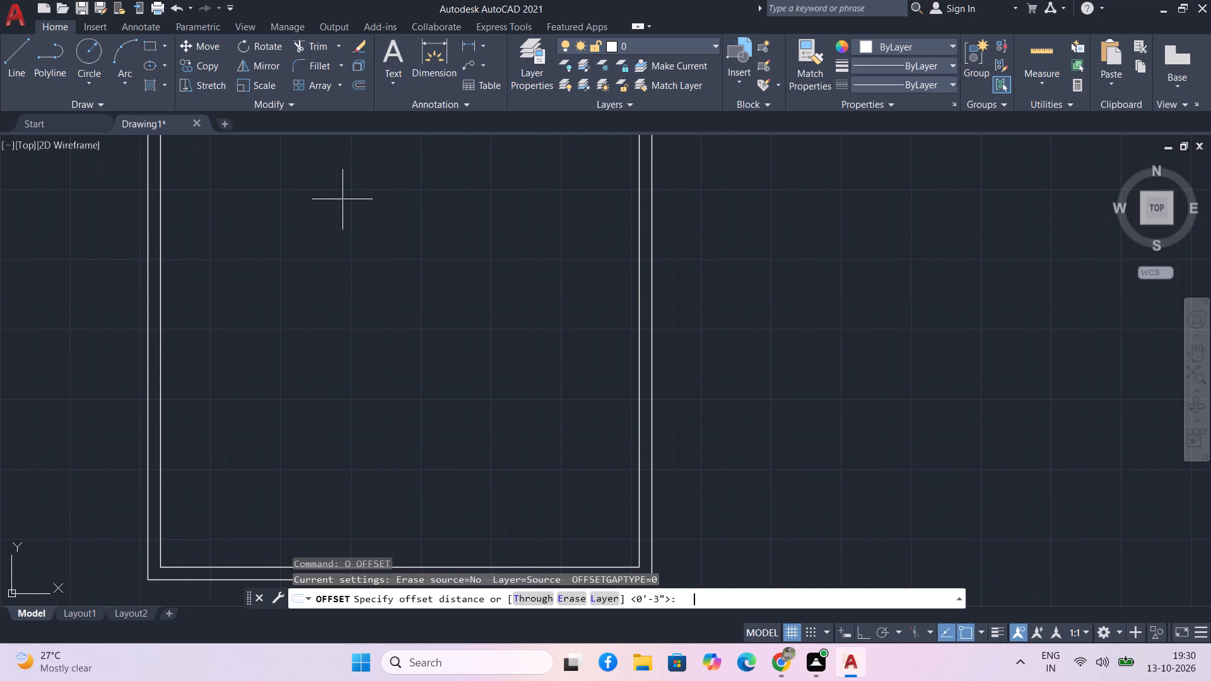
pyautogui.write("17'")
pyautogui.press('Return')
pyautogui.scroll(-1, 304, 221)
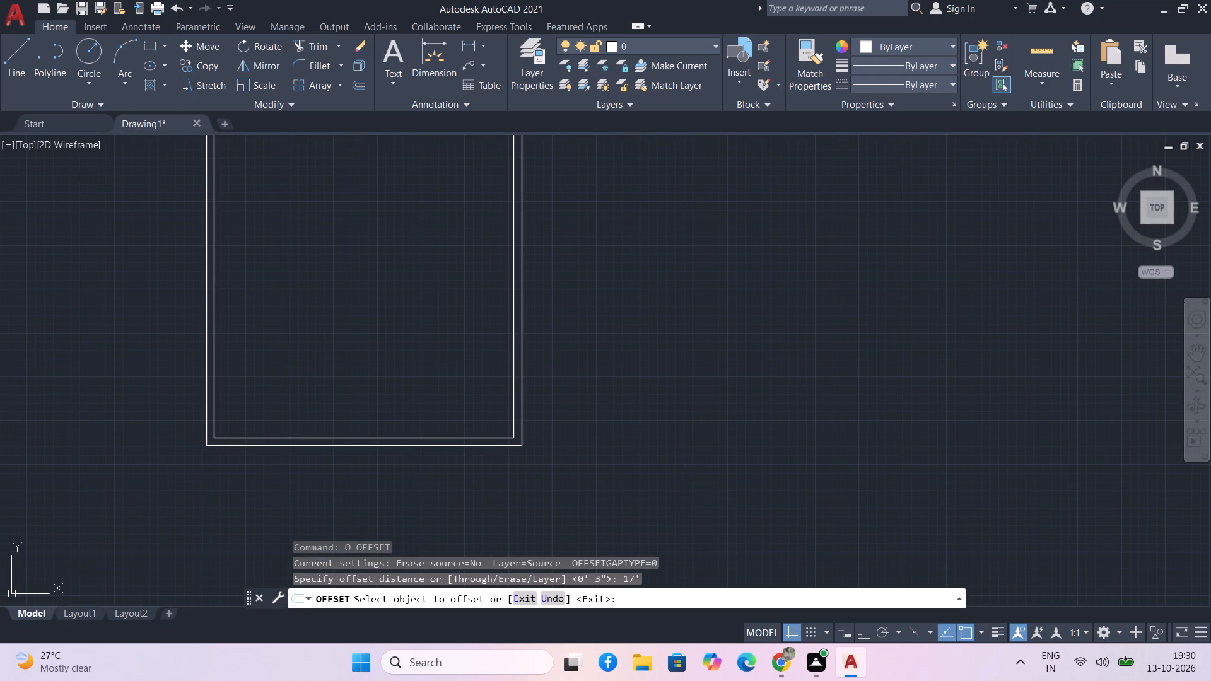
pyautogui.click(298, 434)
pyautogui.click(303, 307)
pyautogui.scroll(-1, 303, 307)
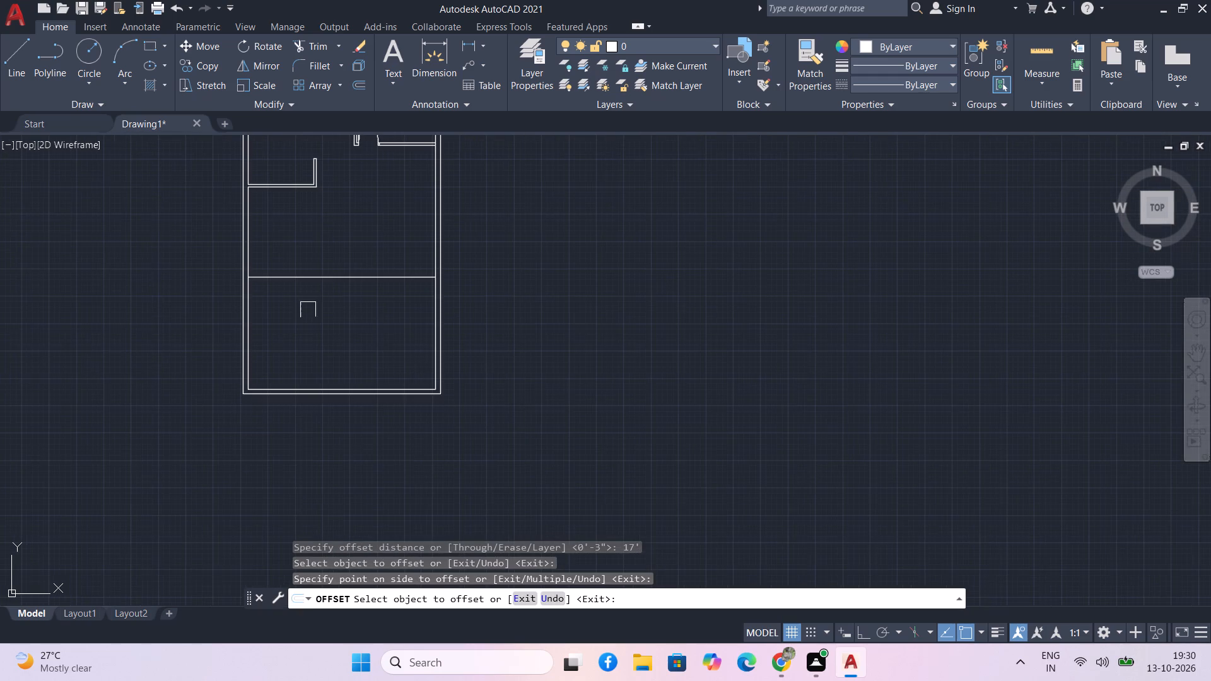
pyautogui.moveTo(309, 313); pyautogui.dragTo(308, 341, button='middle')
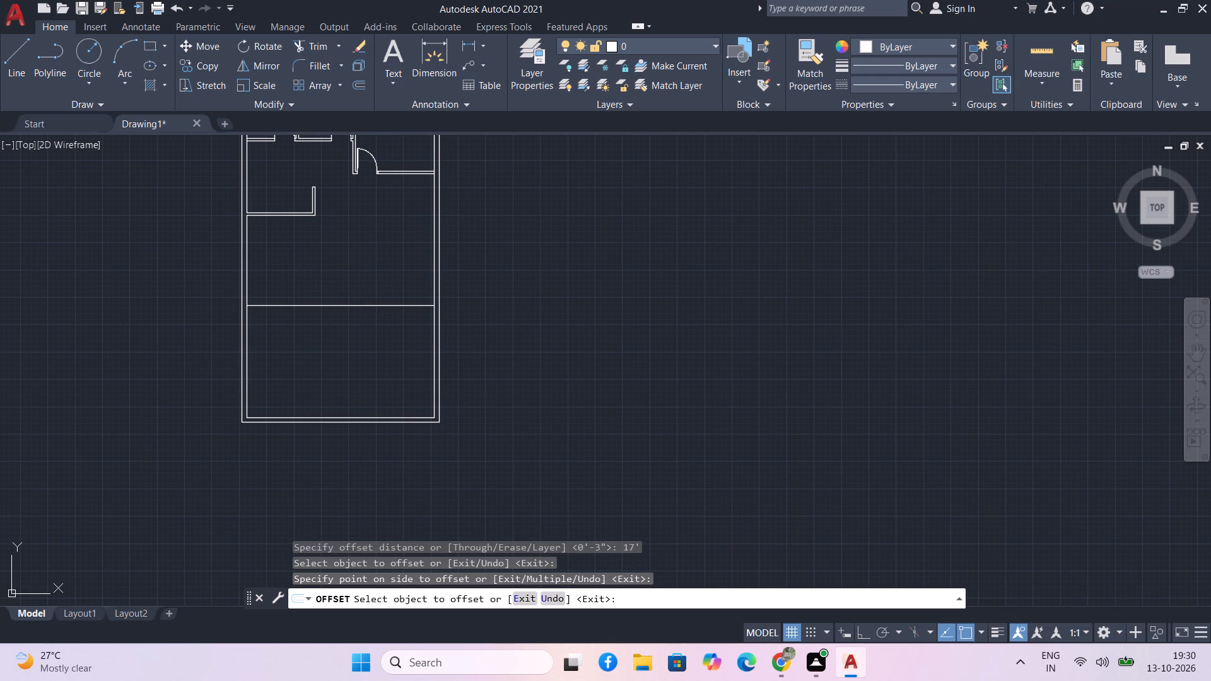
pyautogui.press('Escape')
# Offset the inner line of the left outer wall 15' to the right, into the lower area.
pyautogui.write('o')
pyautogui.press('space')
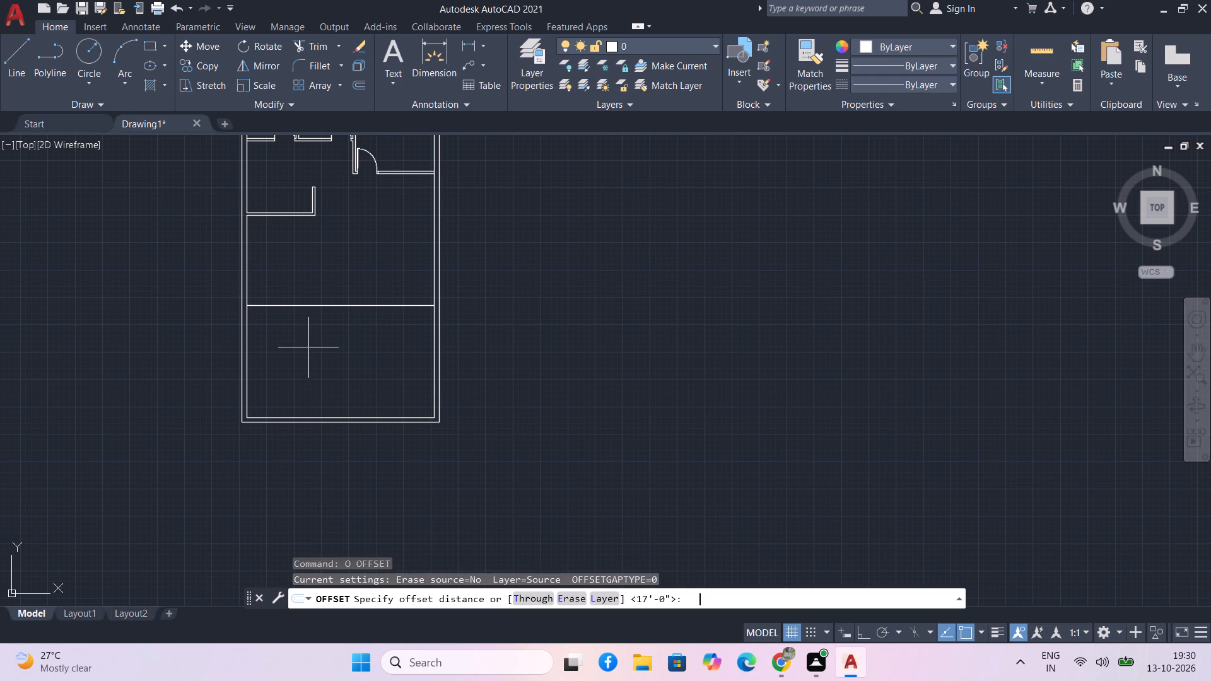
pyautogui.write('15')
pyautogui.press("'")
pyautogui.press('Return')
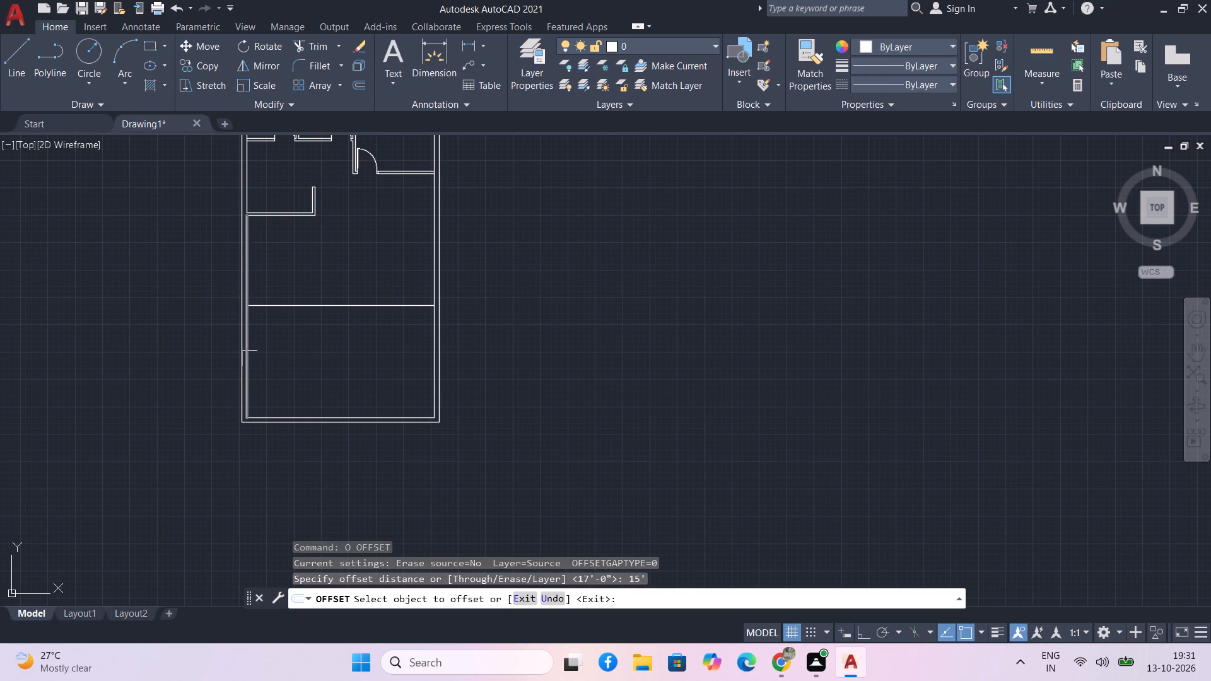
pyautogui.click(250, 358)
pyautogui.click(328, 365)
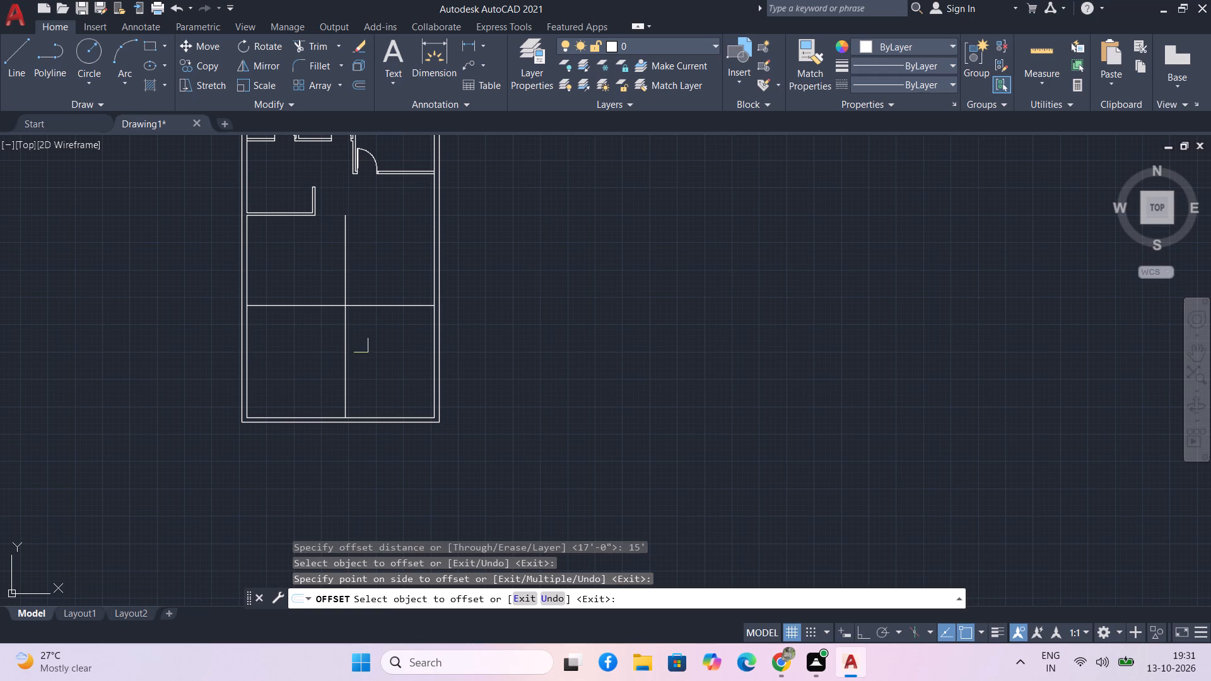
# Quick-measure the space between the 15' offset line and the right outer wall, and undo the measure command.
pyautogui.moveTo(357, 342); pyautogui.dragTo(339, 318, button='middle')
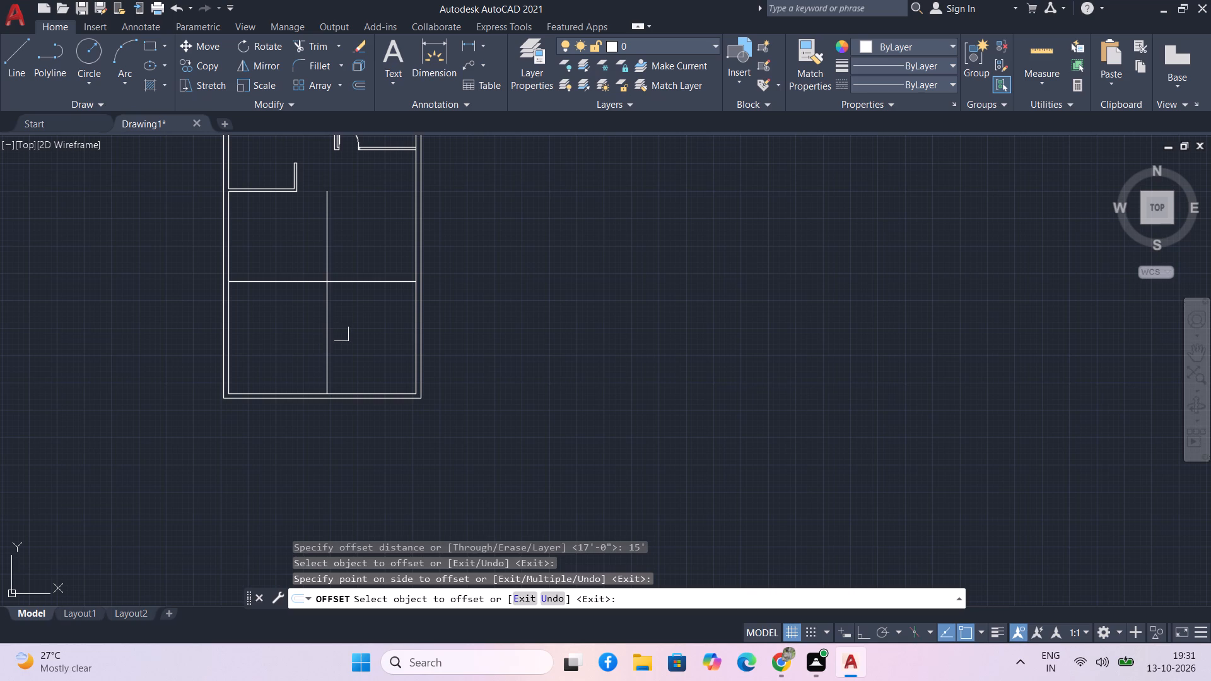
pyautogui.click(1051, 54)
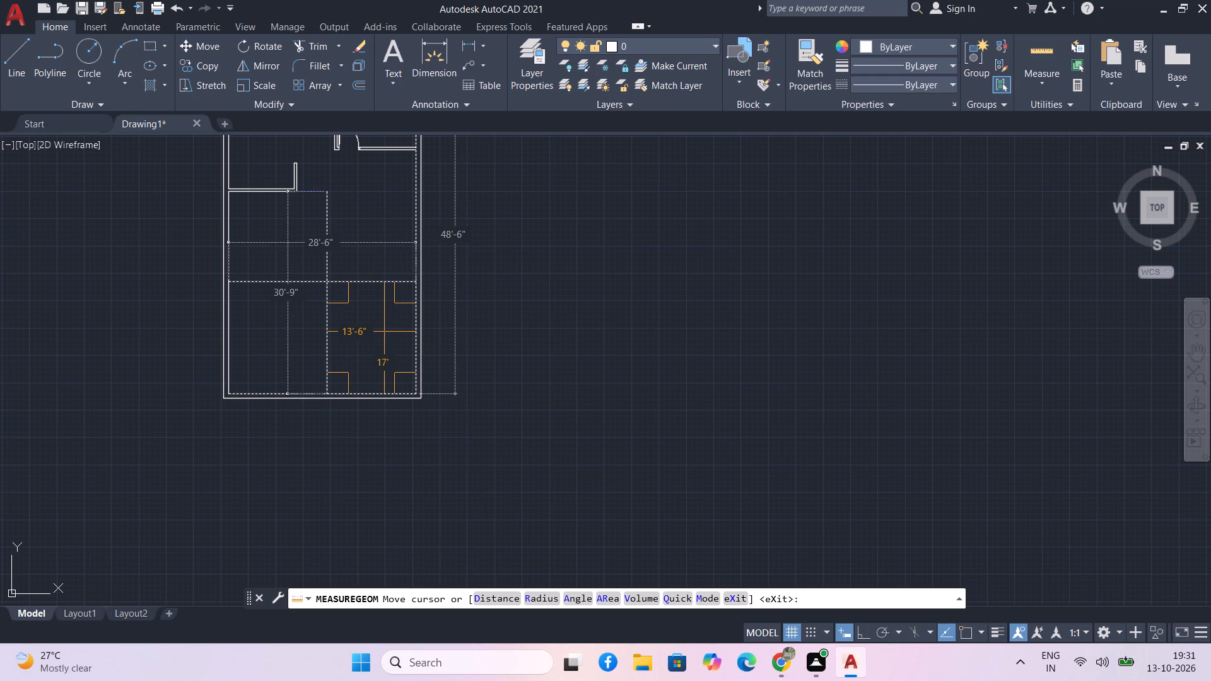
pyautogui.press('Escape')
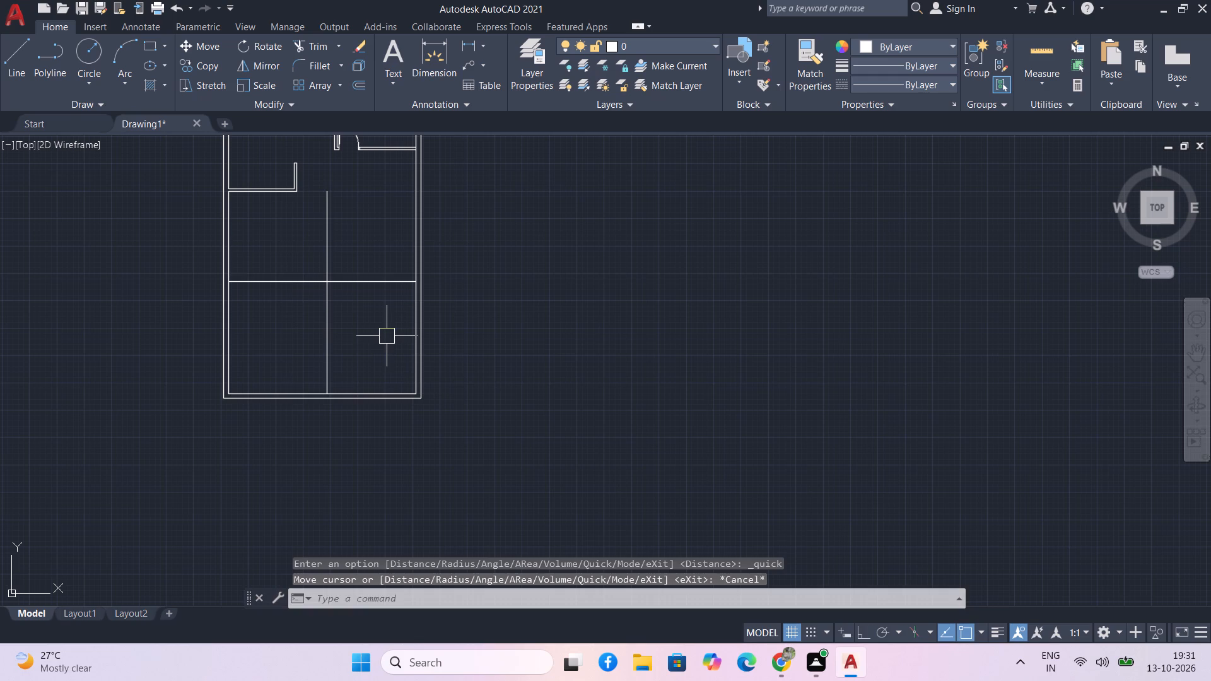
pyautogui.hotkey('ctrl', 'z')
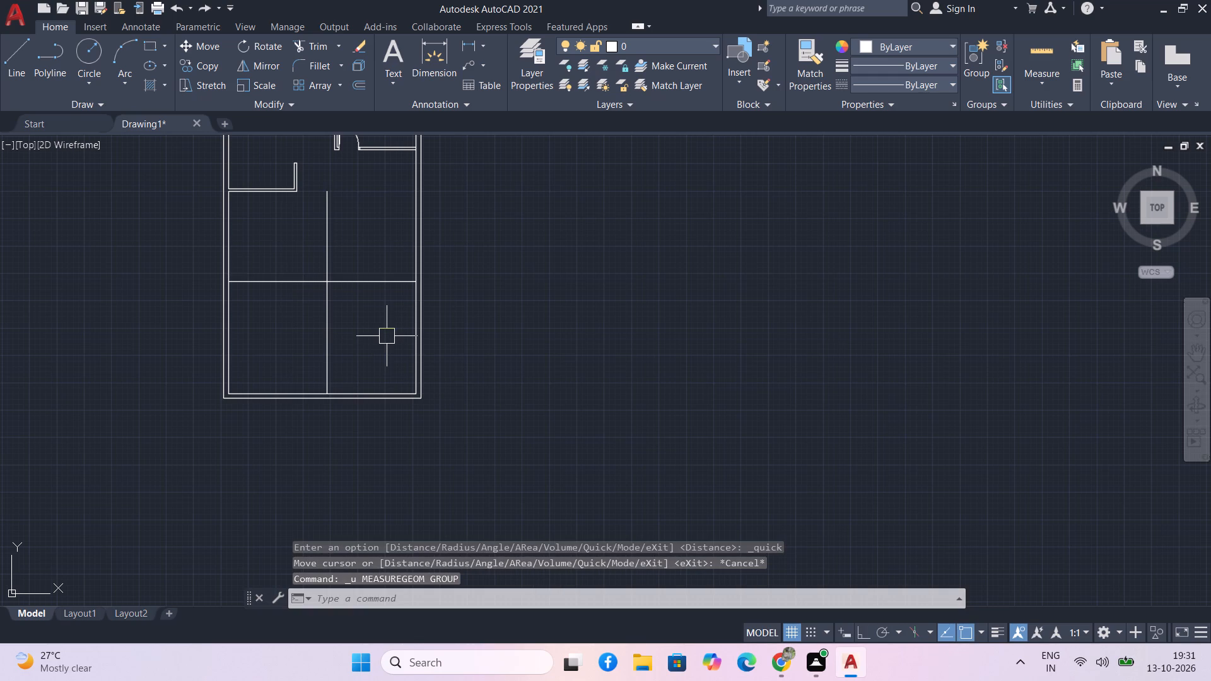
# Offset the inner line of the left outer wall 18' to the right.
pyautogui.write('o')
pyautogui.press('space')
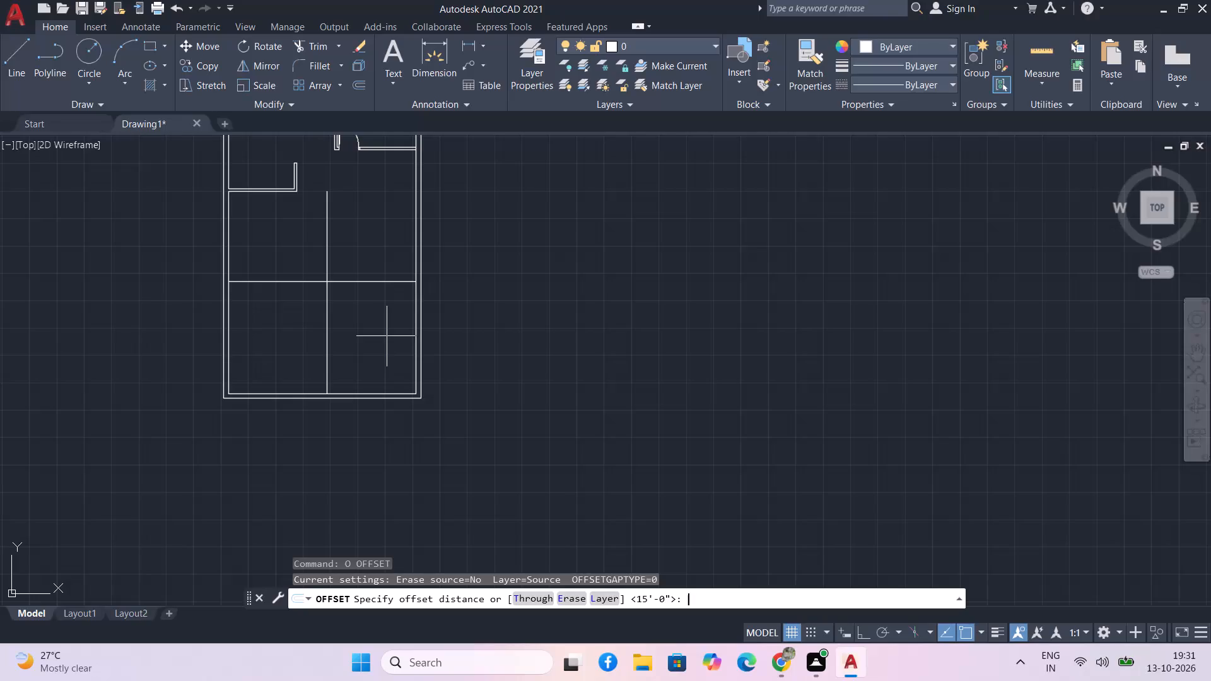
pyautogui.write('18')
pyautogui.press("'")
pyautogui.press('Return')
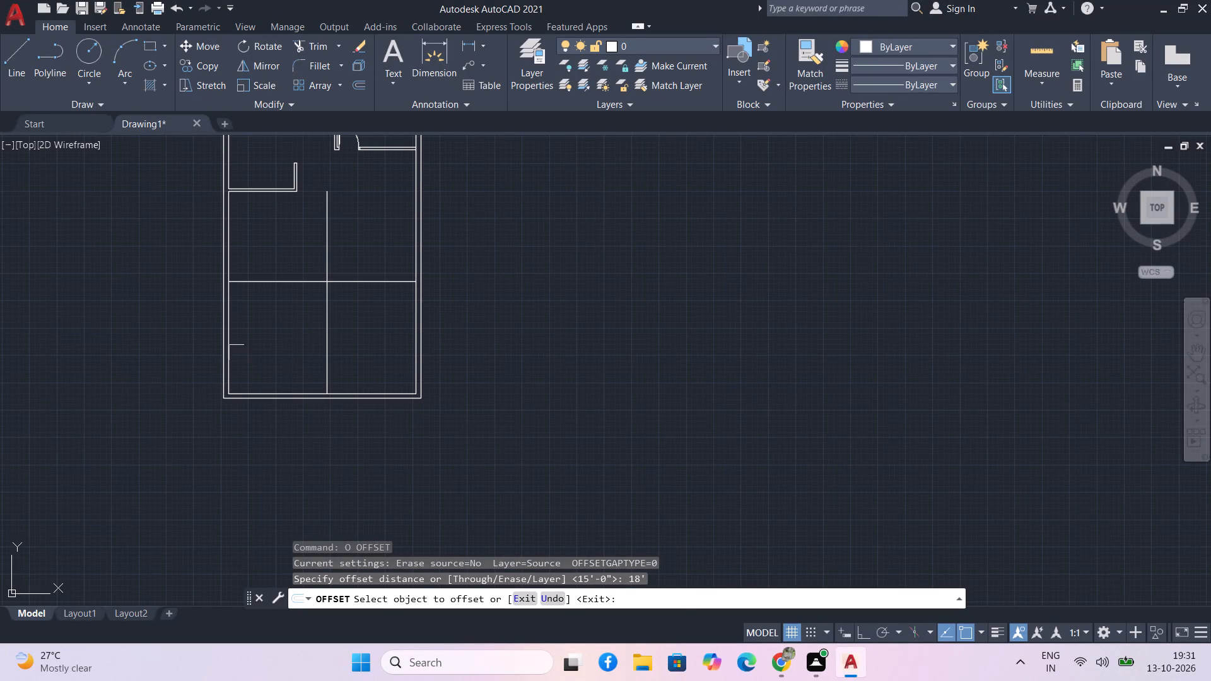
pyautogui.click(233, 352)
pyautogui.click(369, 347)
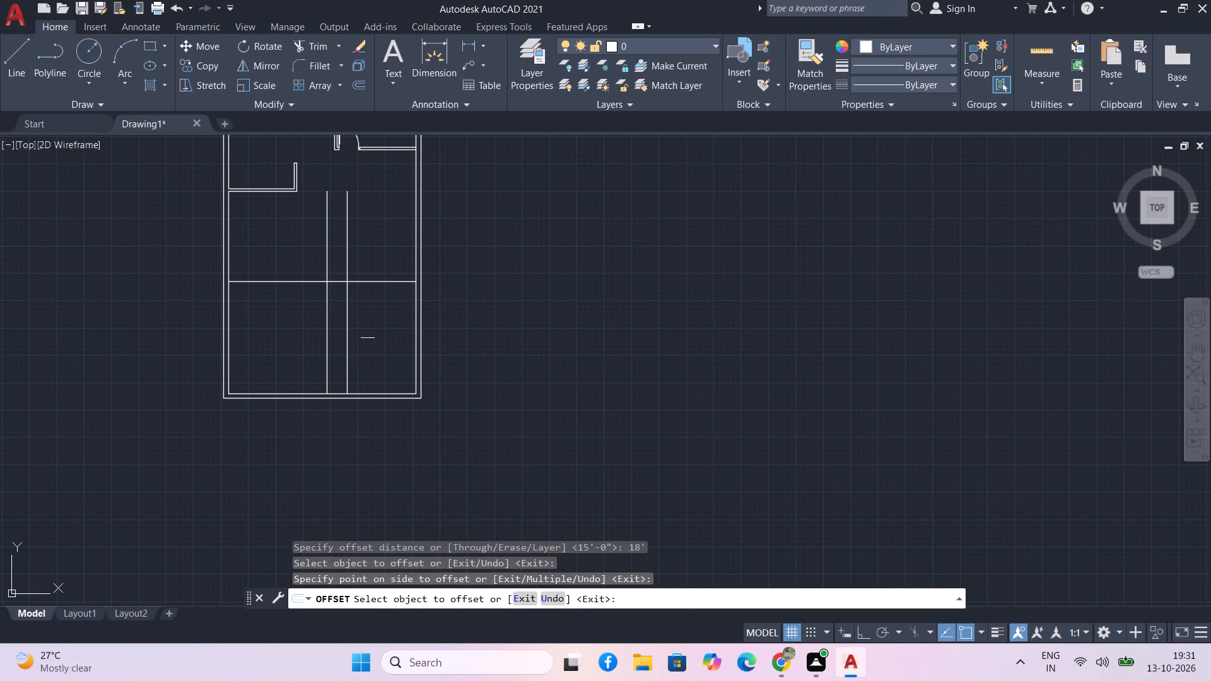
pyautogui.press('Escape')
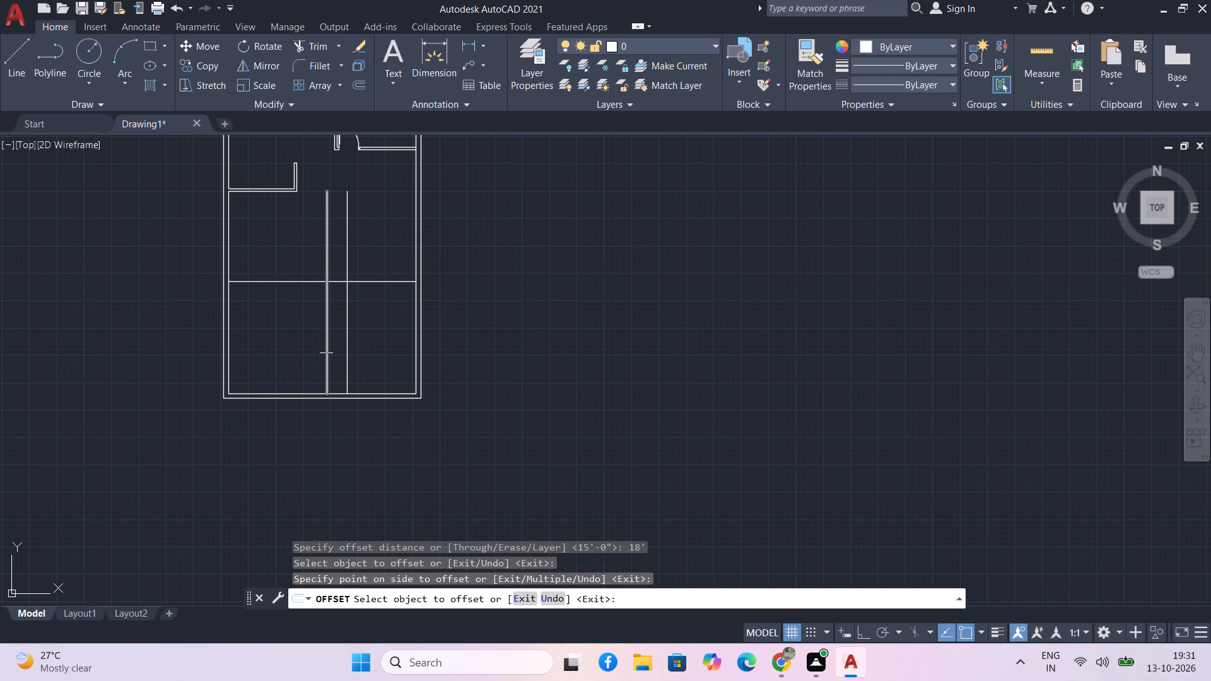
# Trim away the whole 15' offset line and the part of the 18' offset line above the new horizontal line.
pyautogui.write('tr')
pyautogui.press('space')
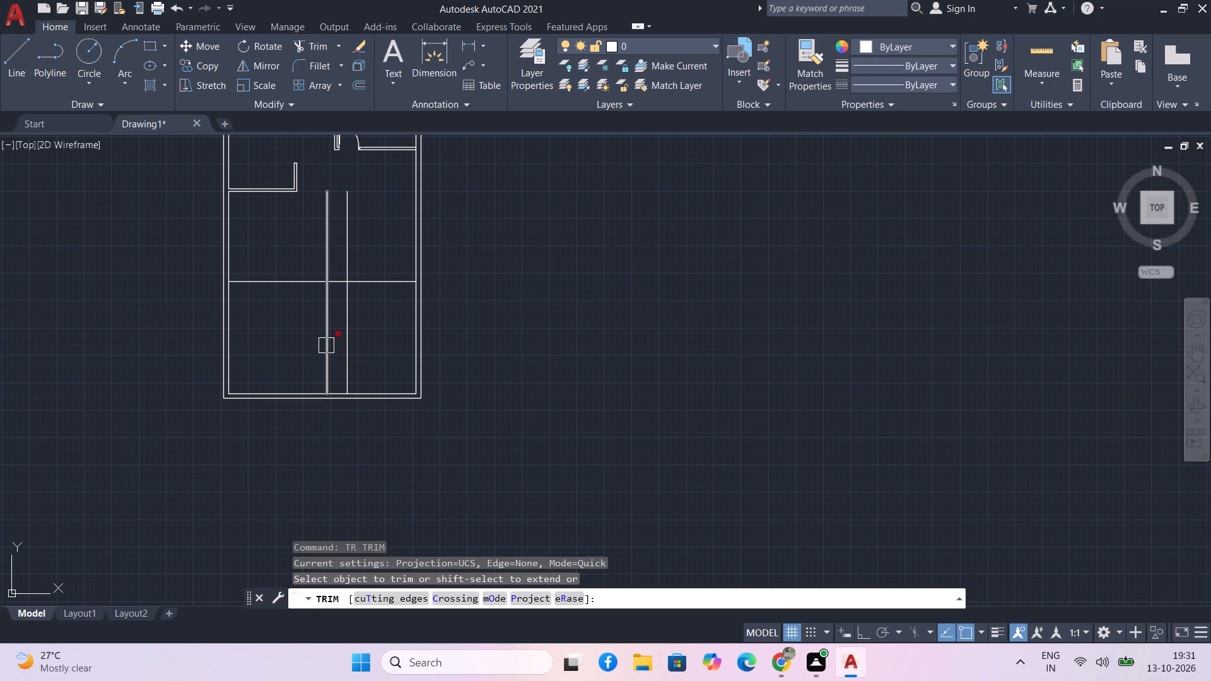
pyautogui.click(320, 342)
pyautogui.click(330, 240)
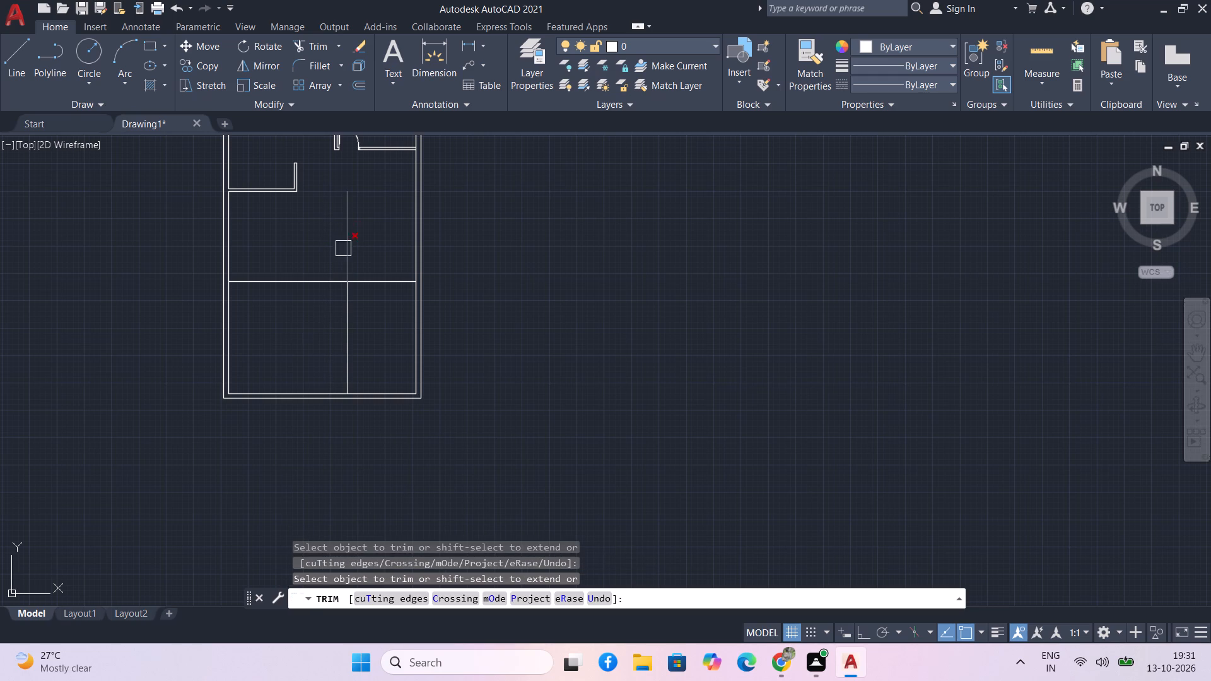
pyautogui.click(346, 234)
pyautogui.moveTo(368, 302); pyautogui.dragTo(380, 407, button='middle')
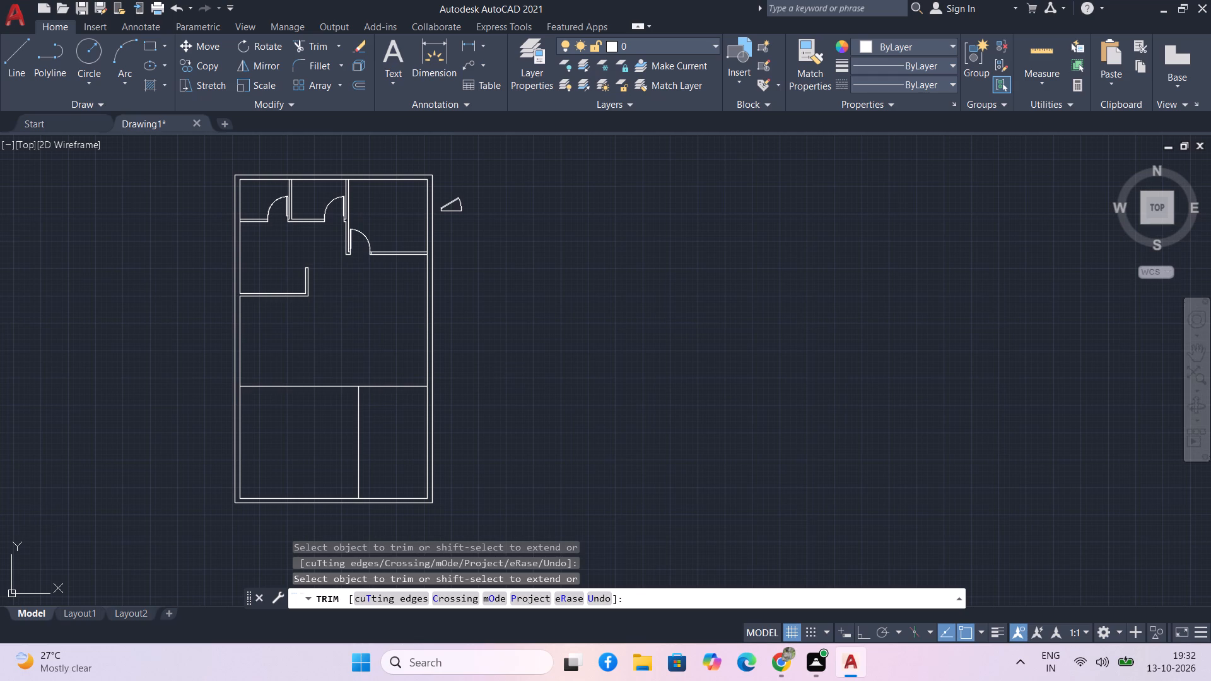
pyautogui.press('Escape')
# With ortho on, draw a 6' by 10' line outline beside the plan, with its bottom and top each made of two 3' segments.
pyautogui.write('l')
pyautogui.press('space')
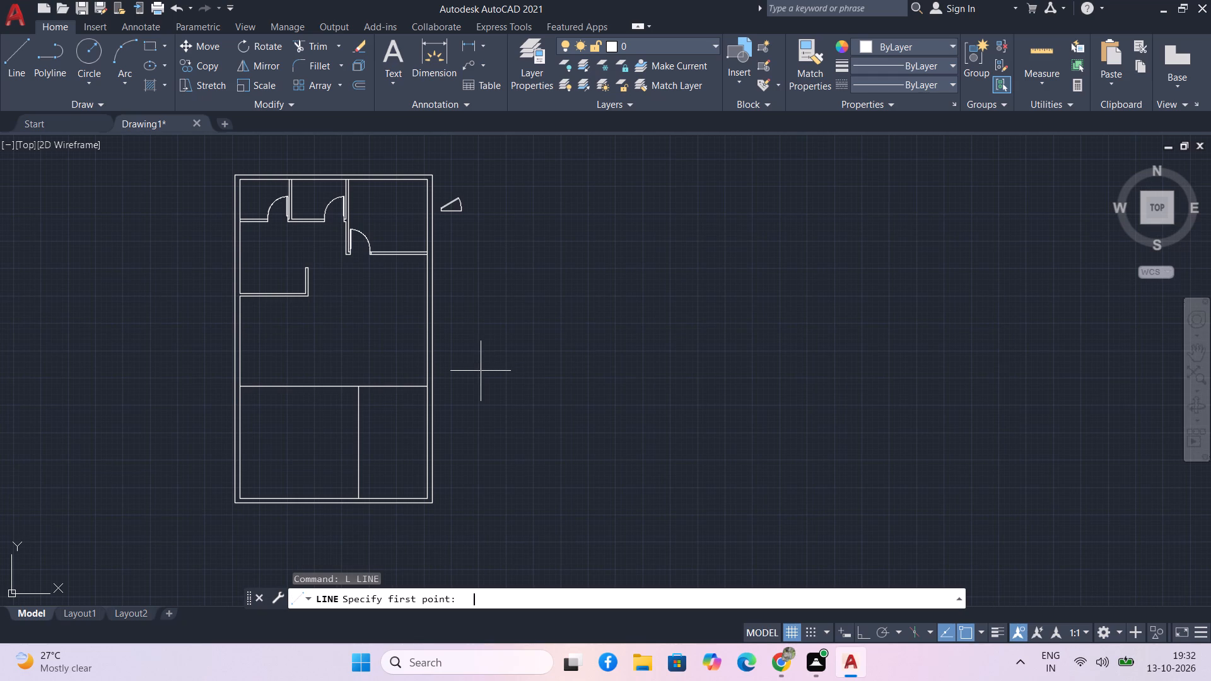
pyautogui.click(527, 323)
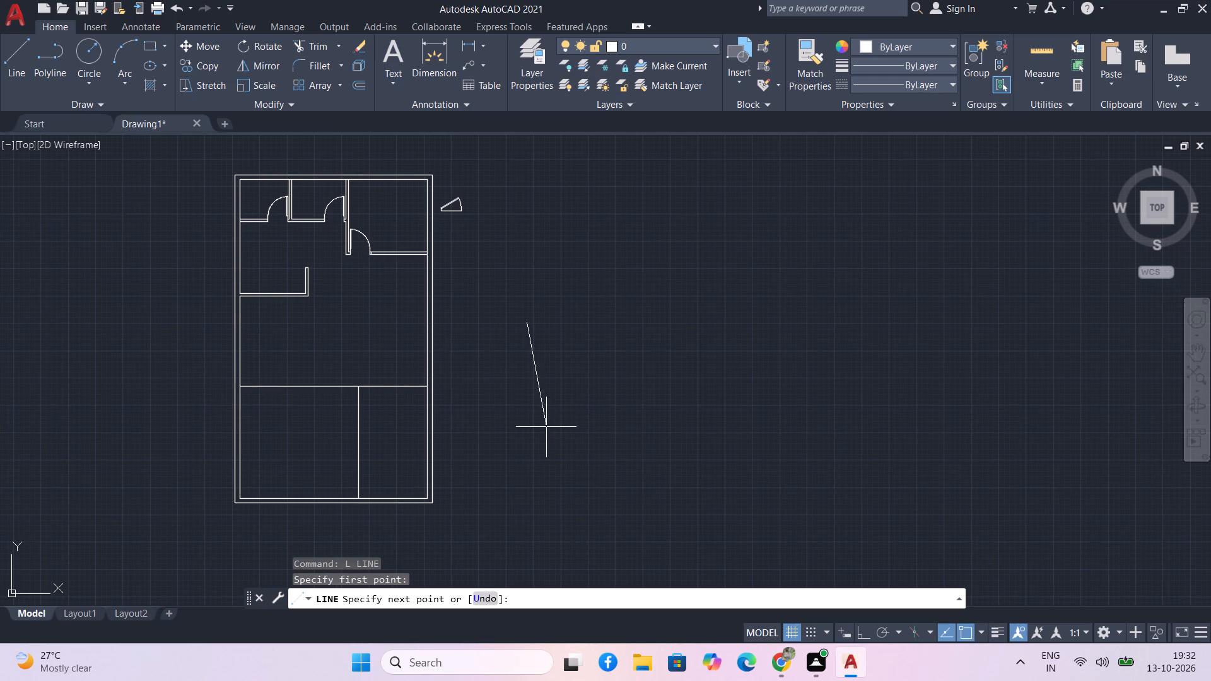
pyautogui.press('F8')
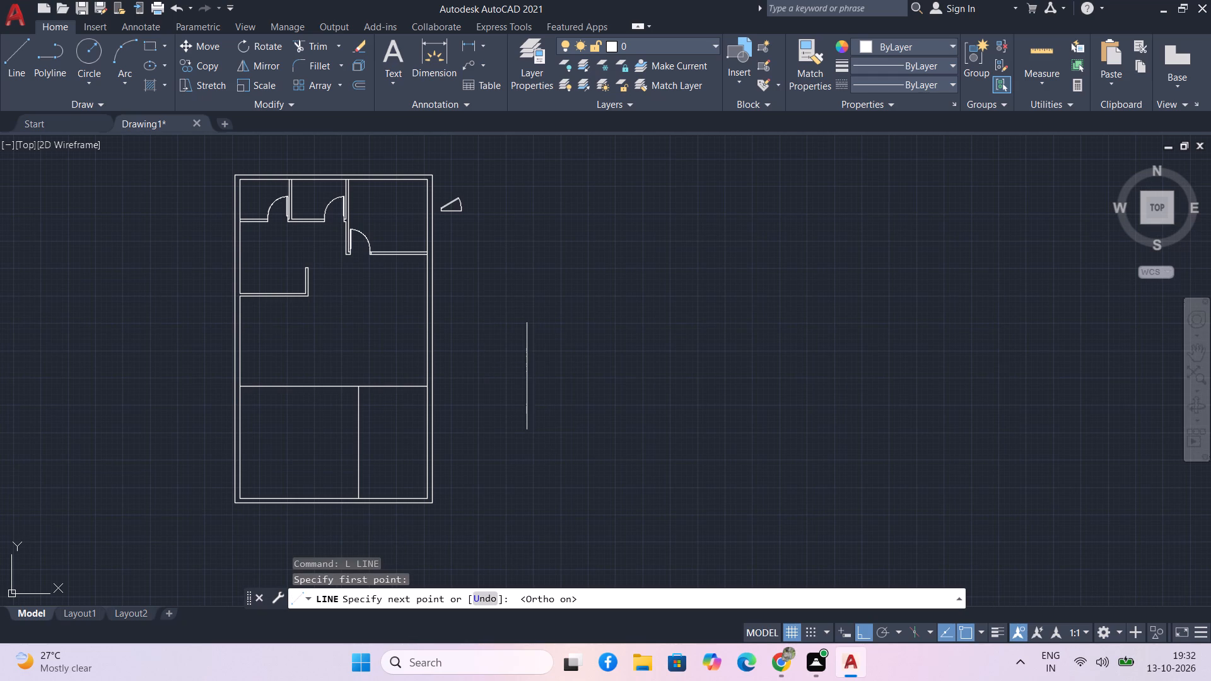
pyautogui.write("10'")
pyautogui.press('Return')
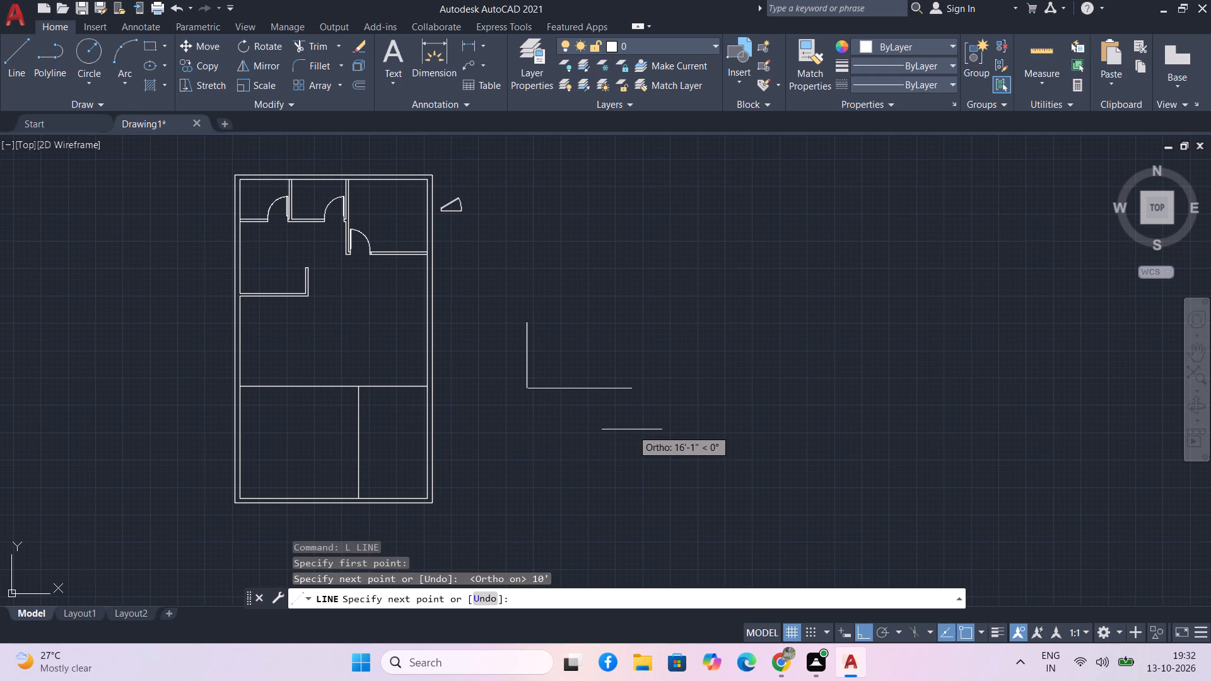
pyautogui.write("3'")
pyautogui.press('Return')
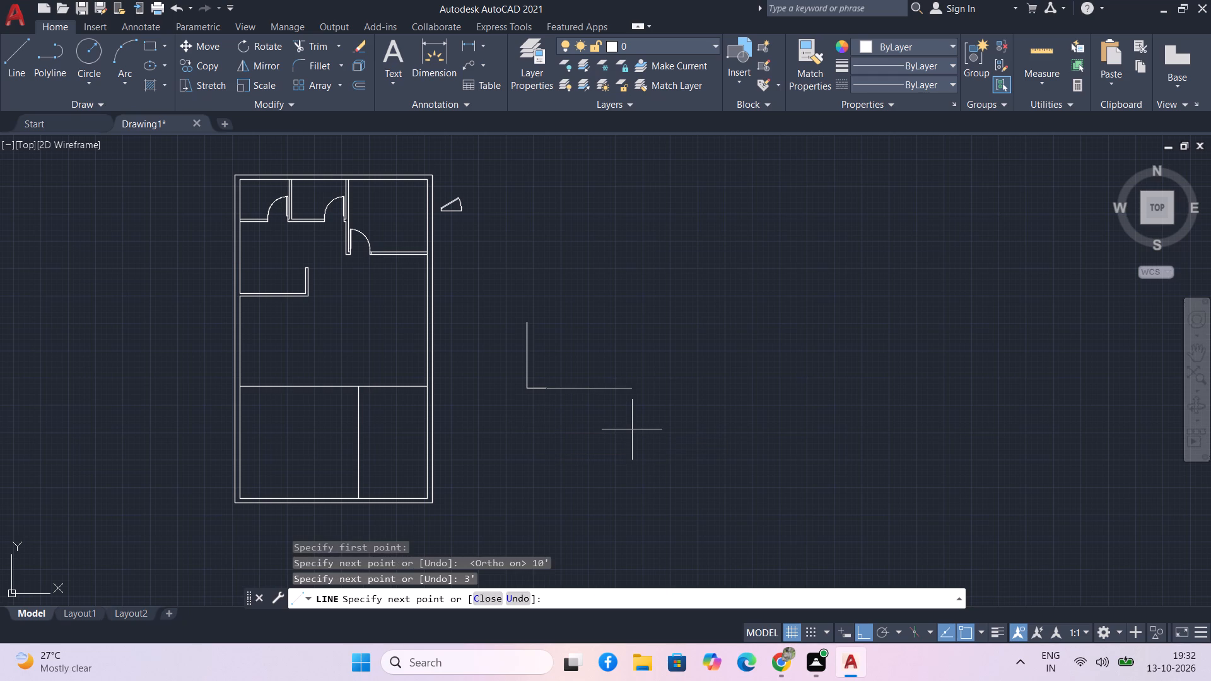
pyautogui.write("3'")
pyautogui.press('Return')
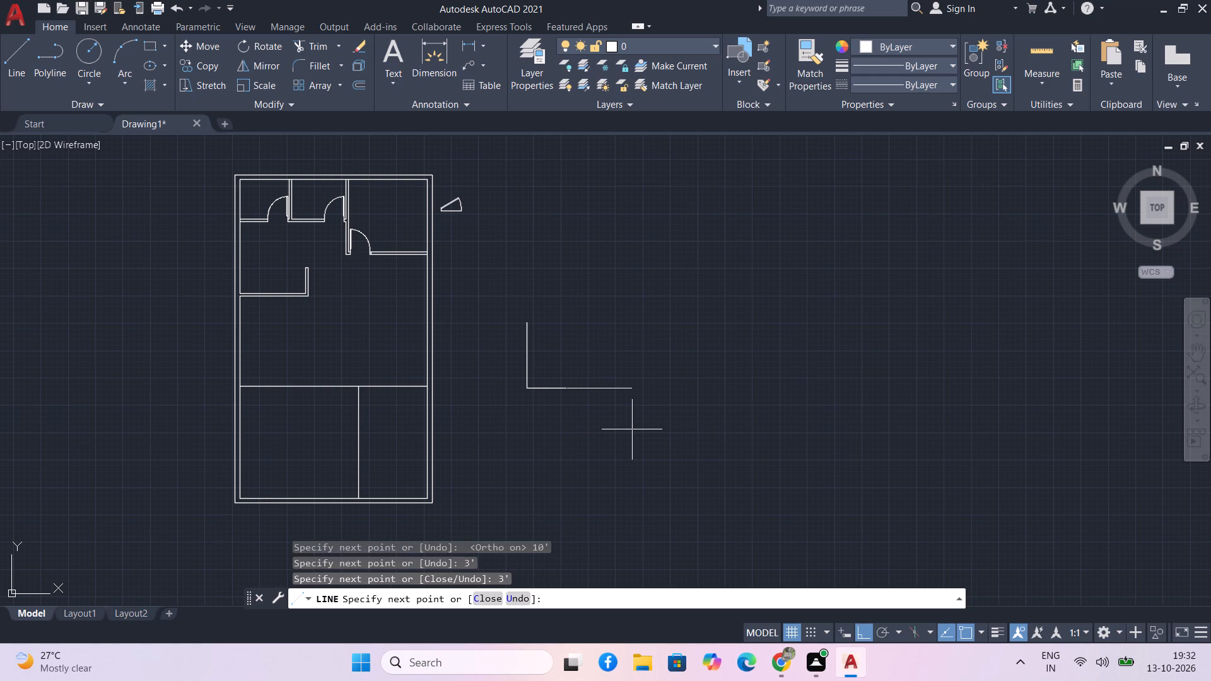
pyautogui.press('1')
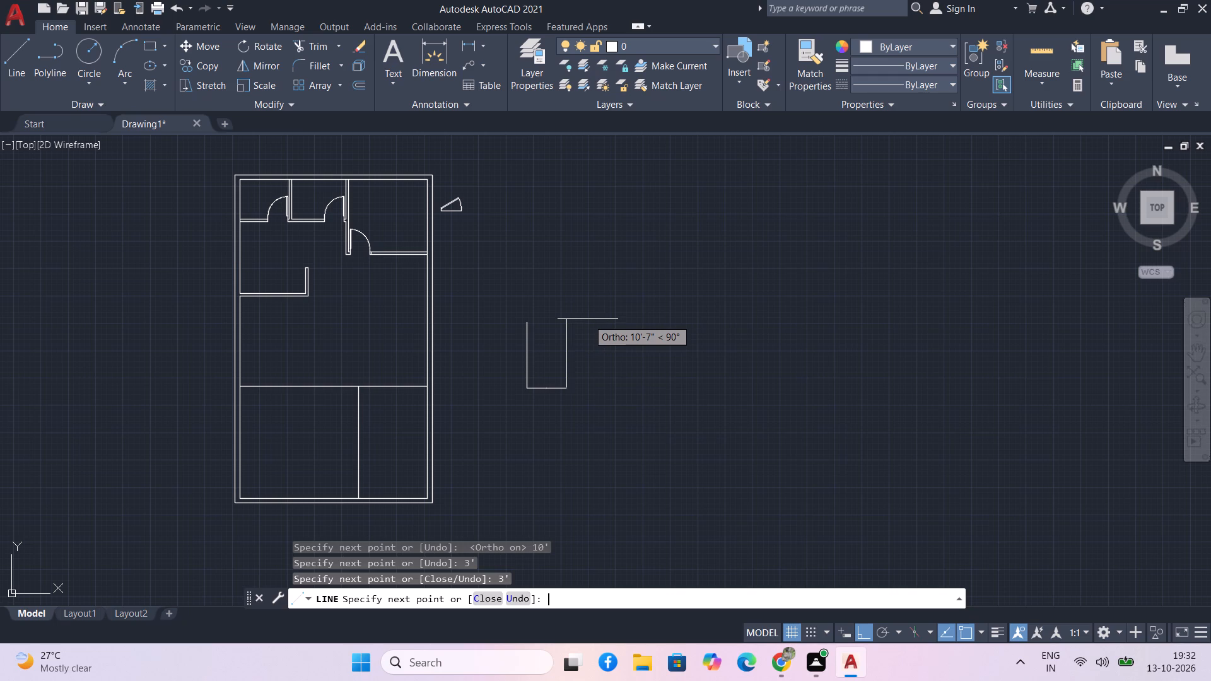
pyautogui.write("0'")
pyautogui.press('Return')
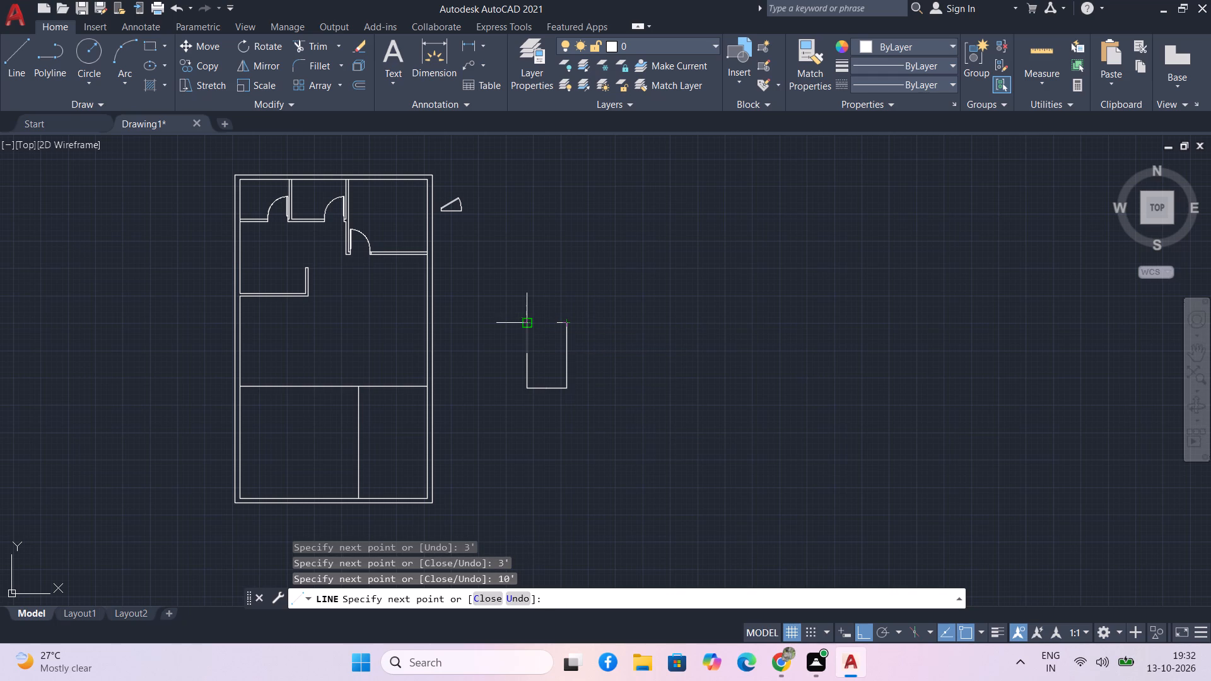
pyautogui.press('3')
pyautogui.press("'")
pyautogui.press('Return')
pyautogui.press('3')
pyautogui.press("'")
pyautogui.press('Return')
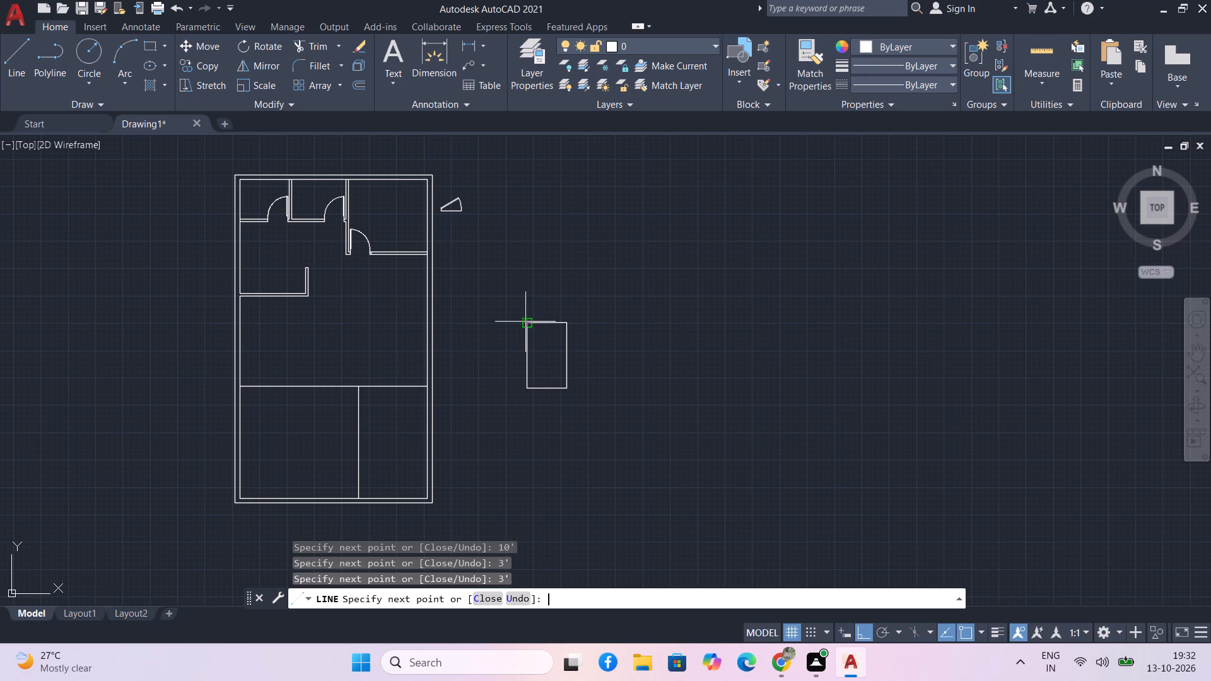
pyautogui.press('Return')
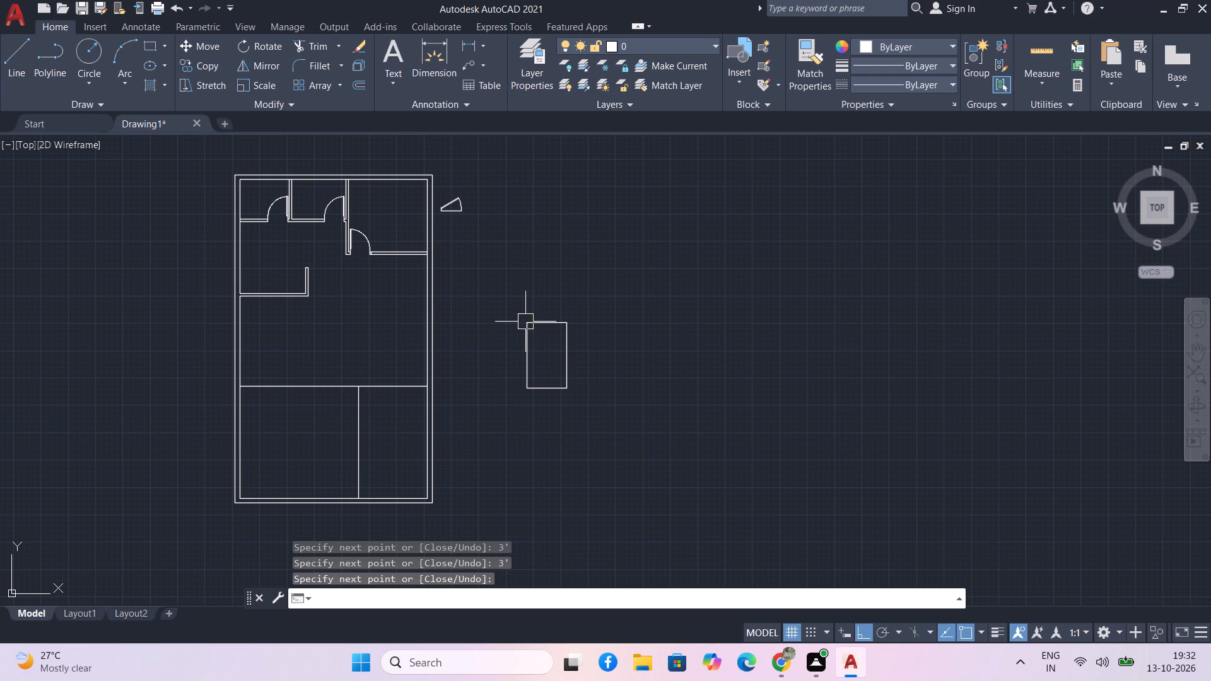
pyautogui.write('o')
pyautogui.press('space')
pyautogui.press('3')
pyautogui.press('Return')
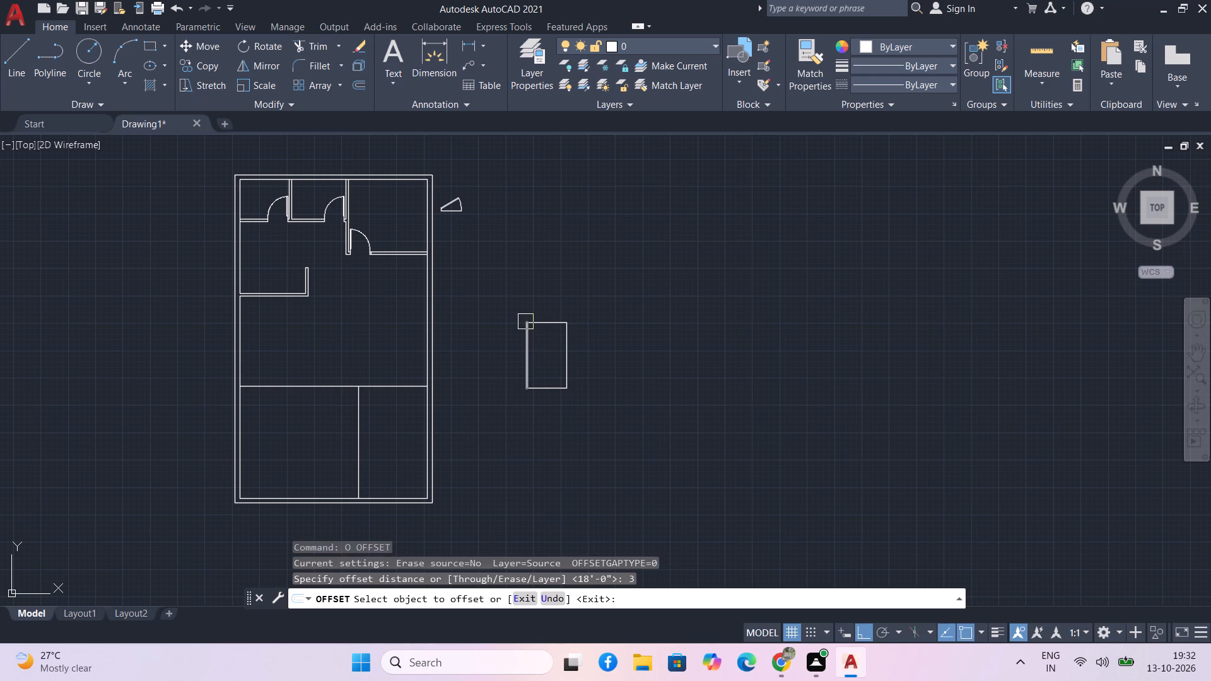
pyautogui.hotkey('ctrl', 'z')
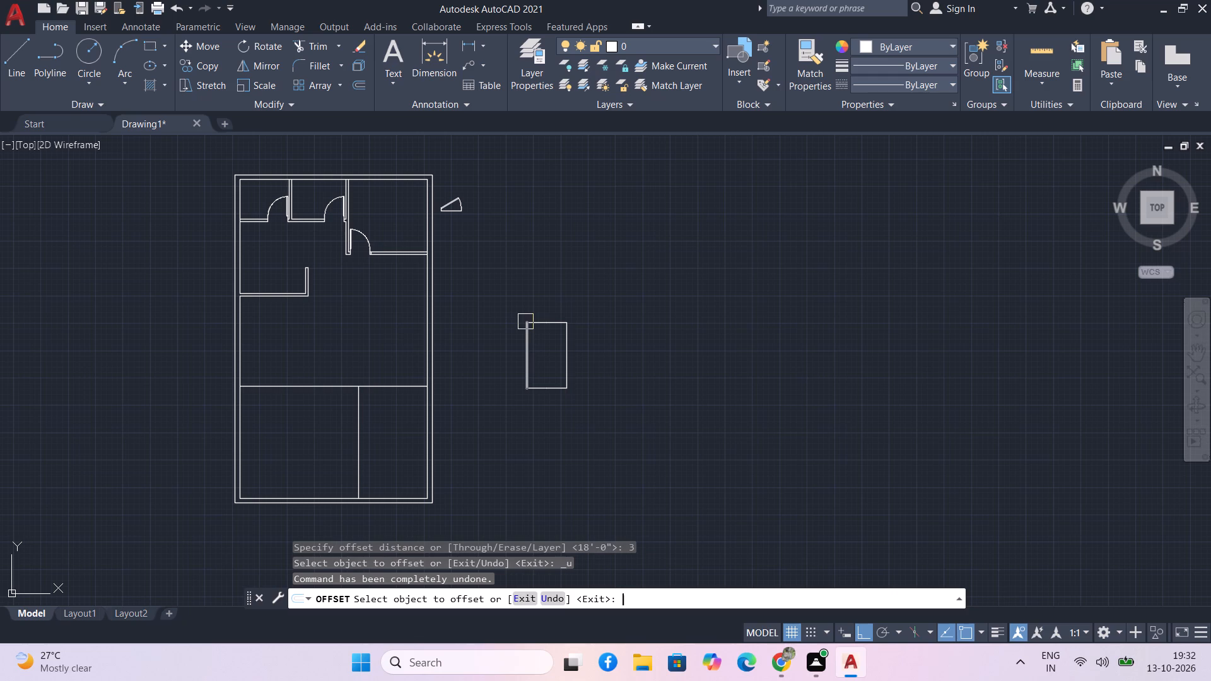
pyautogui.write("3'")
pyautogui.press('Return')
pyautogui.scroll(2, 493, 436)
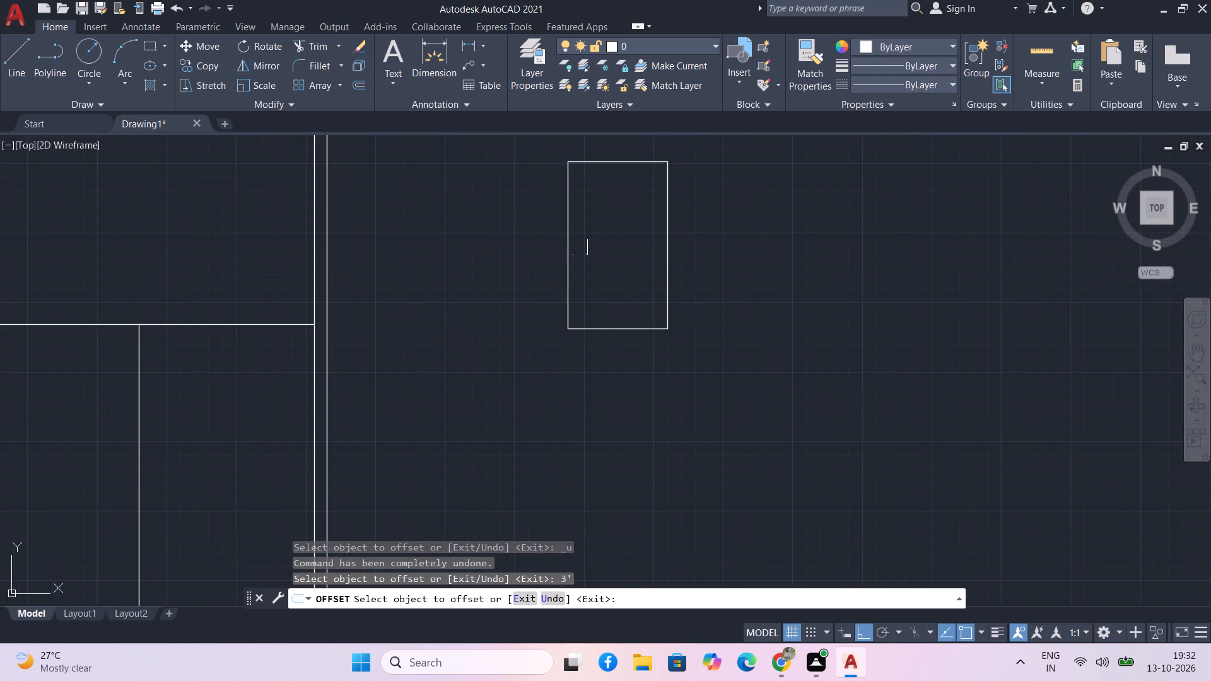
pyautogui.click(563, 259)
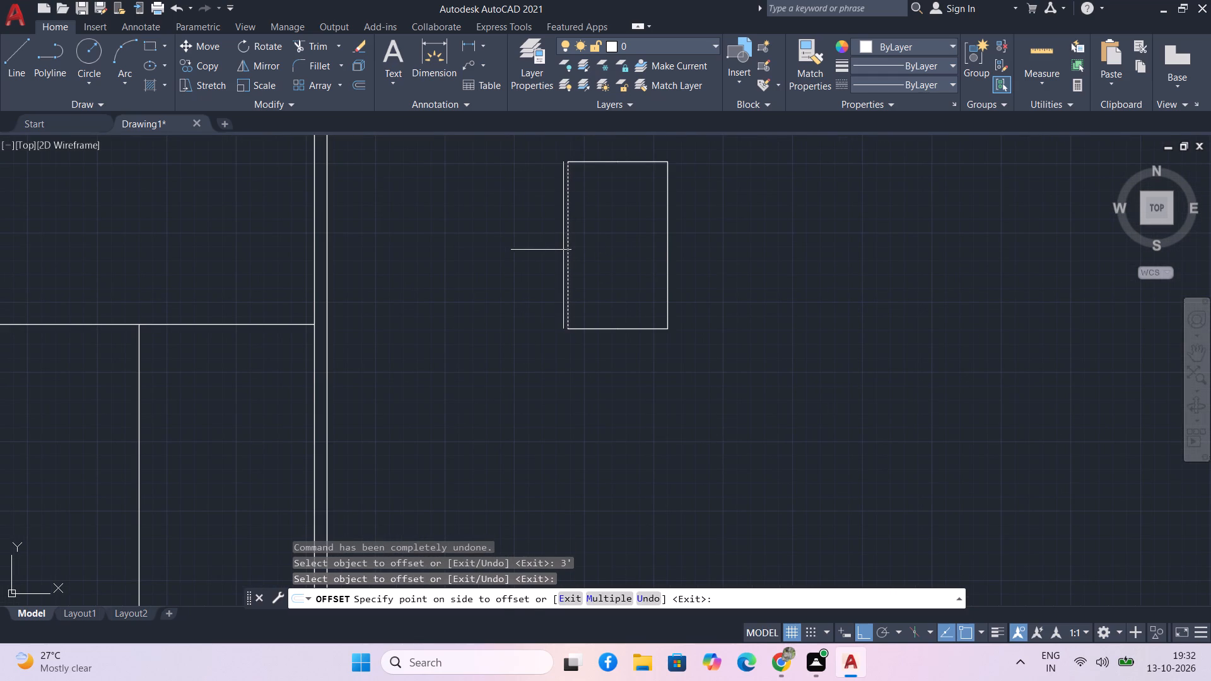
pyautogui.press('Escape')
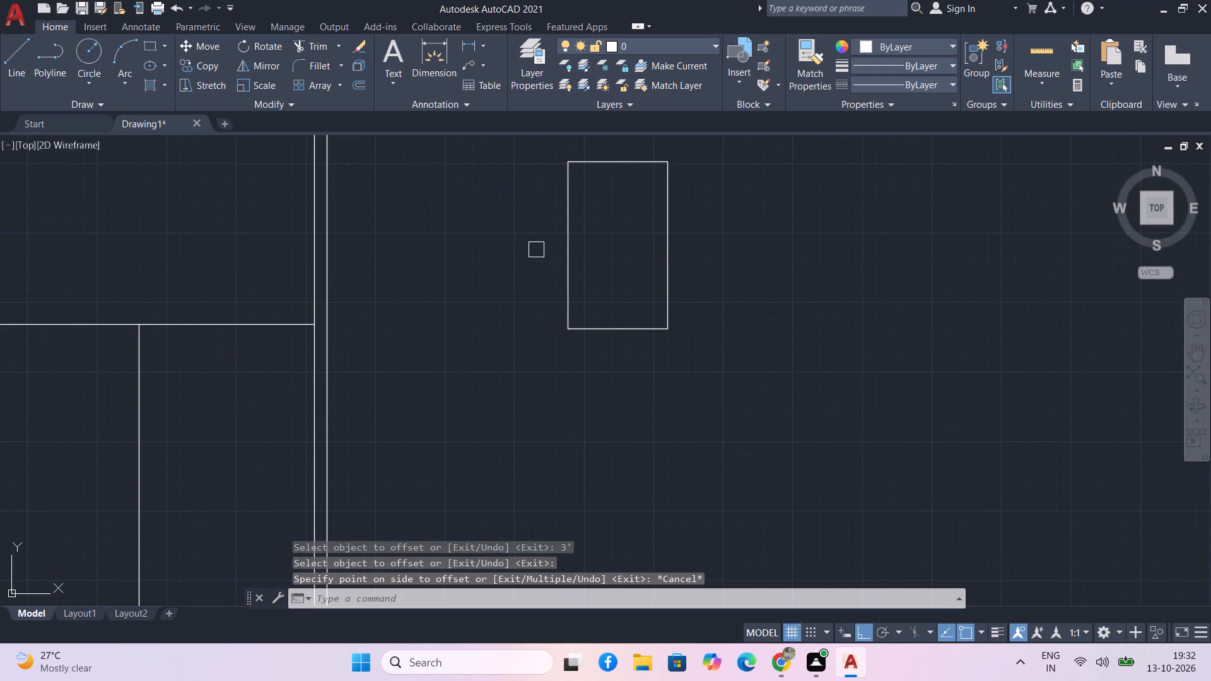
# Offset the left side of the new outline 3' to the right to divide it lengthwise.
pyautogui.write('o')
pyautogui.press('space')
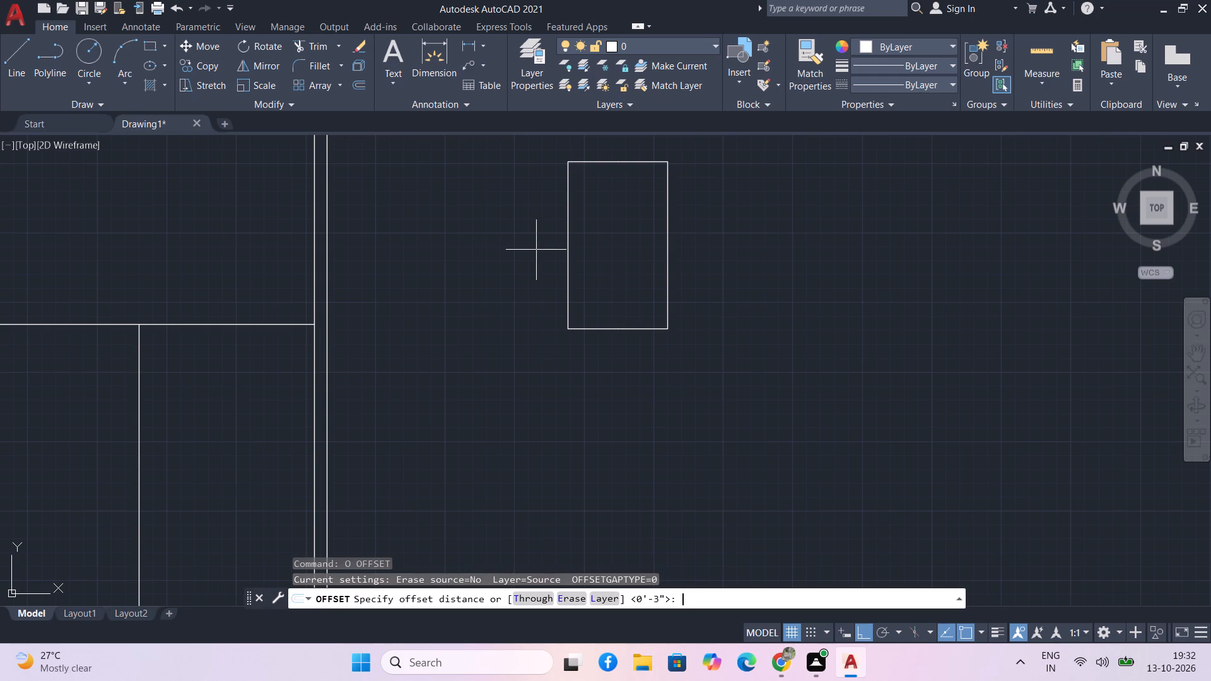
pyautogui.write("3'")
pyautogui.press('Return')
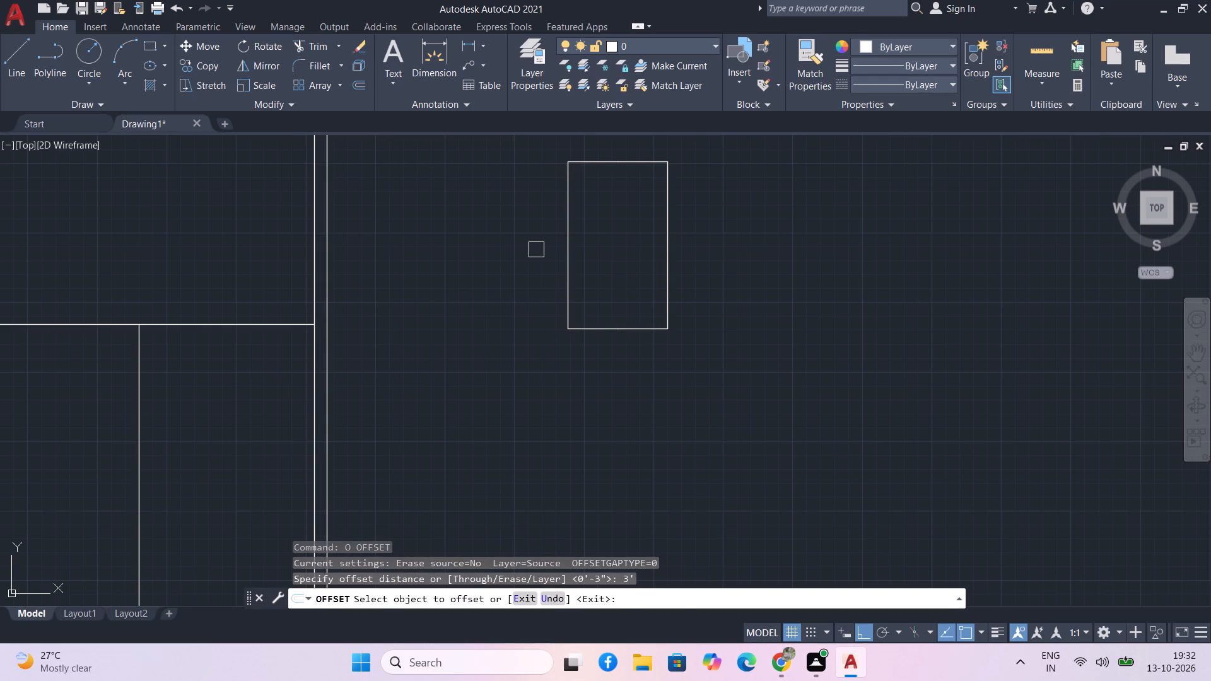
pyautogui.click(566, 260)
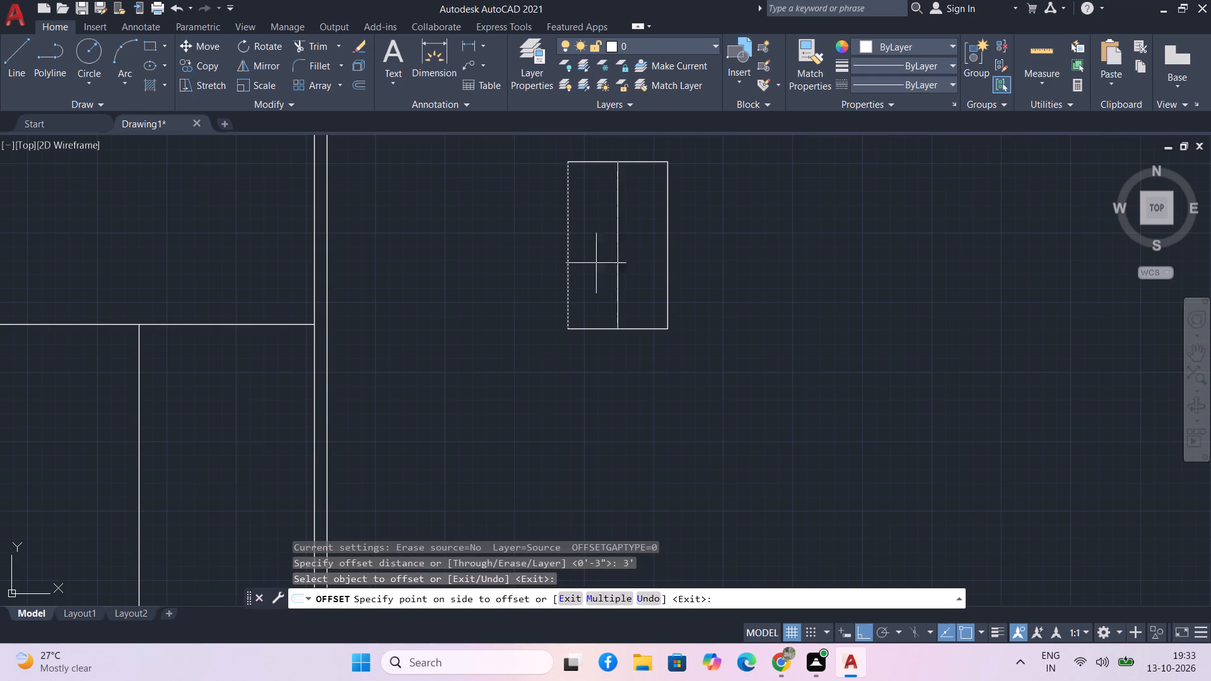
pyautogui.click(644, 264)
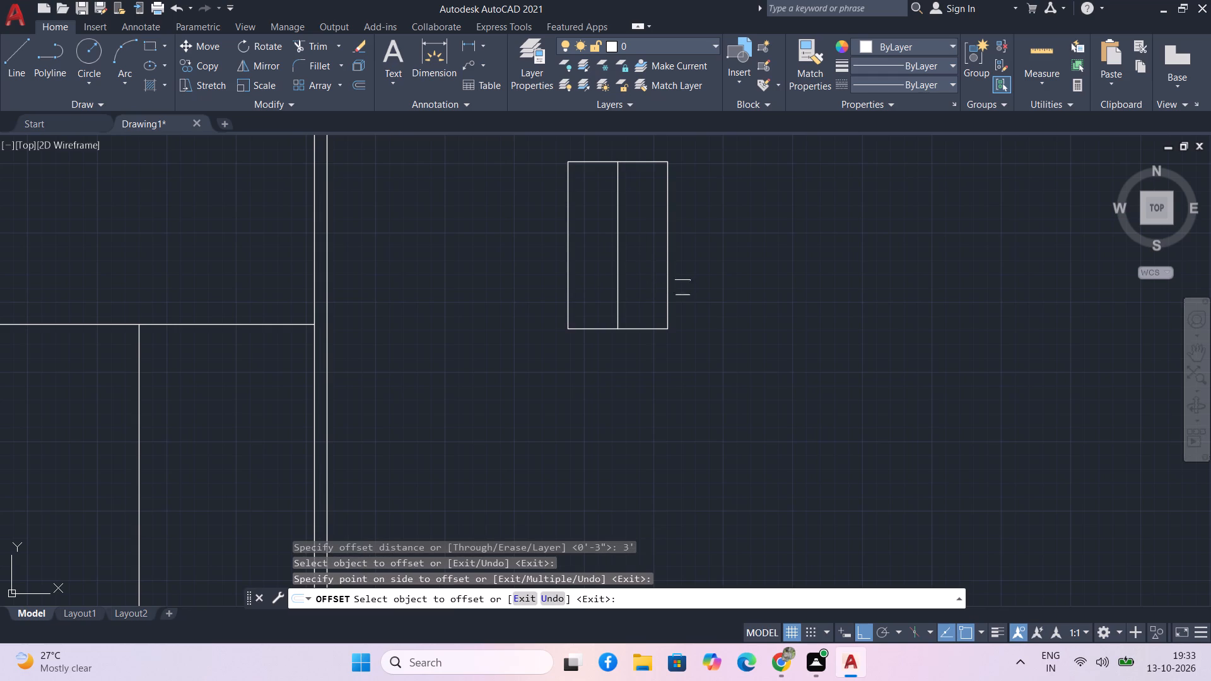
# Offset both top segments of the outline 3' downward to form the landing edge.
pyautogui.moveTo(725, 262); pyautogui.dragTo(739, 359, button='middle')
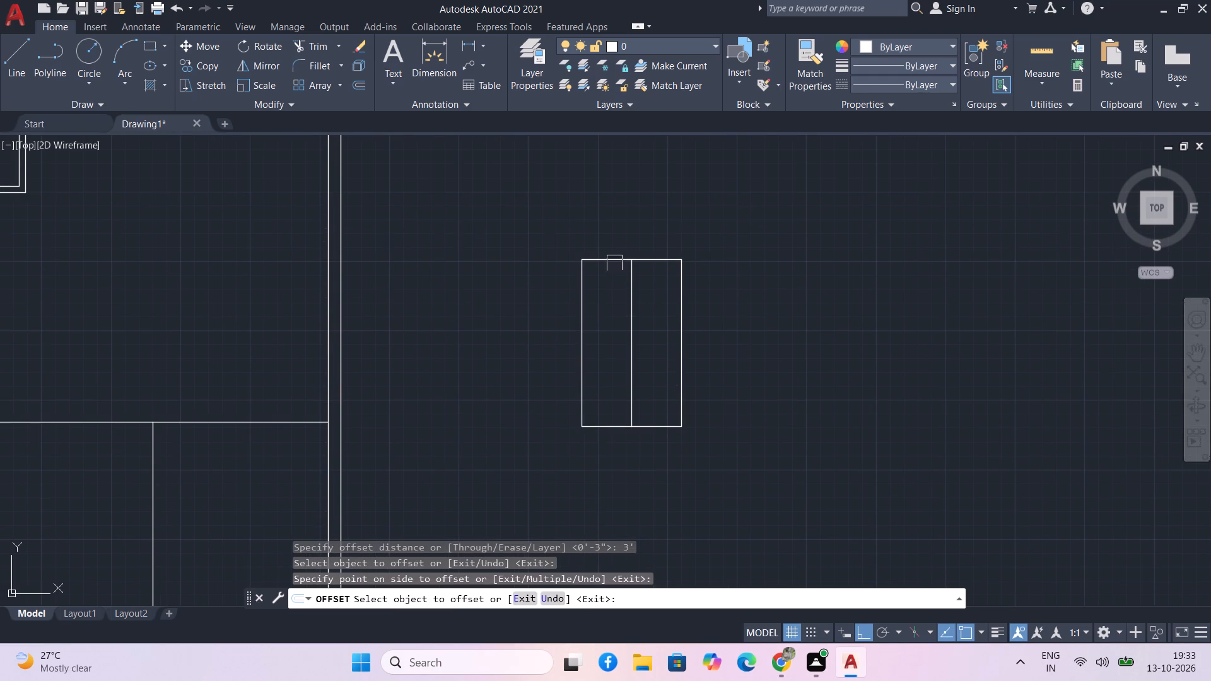
pyautogui.moveTo(614, 260); pyautogui.dragTo(614, 282)
pyautogui.click(614, 352)
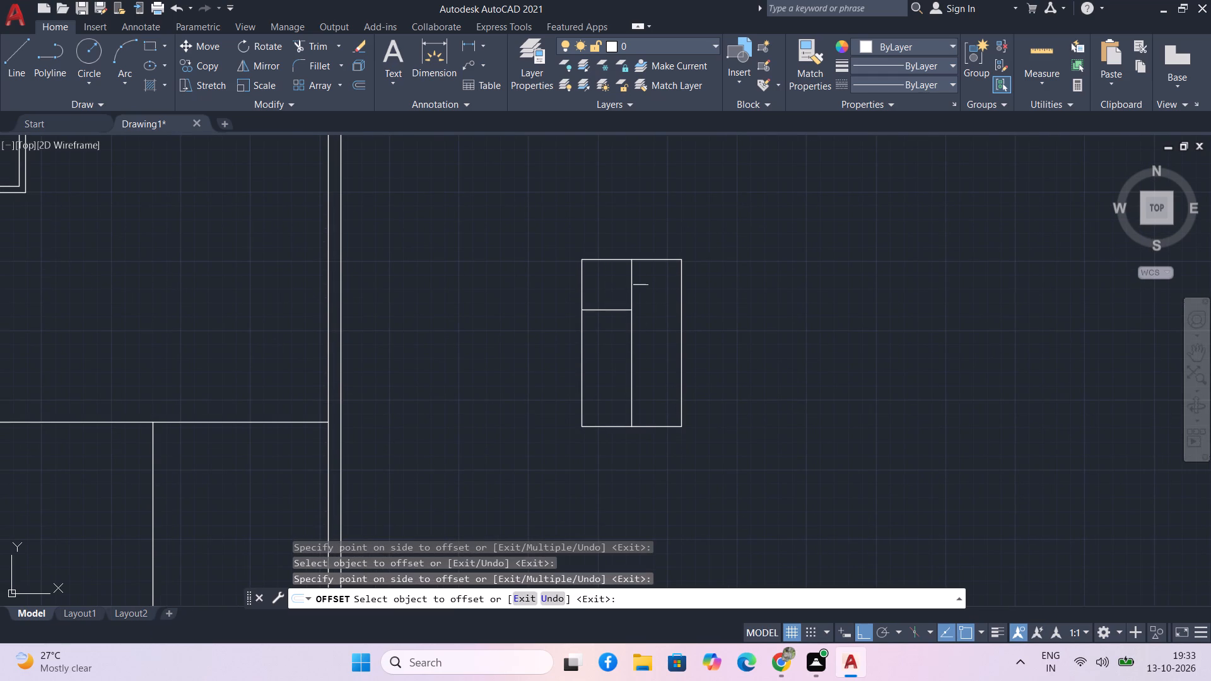
pyautogui.moveTo(658, 262); pyautogui.dragTo(656, 314)
pyautogui.click(655, 325)
pyautogui.moveTo(610, 357); pyautogui.dragTo(607, 328, button='middle')
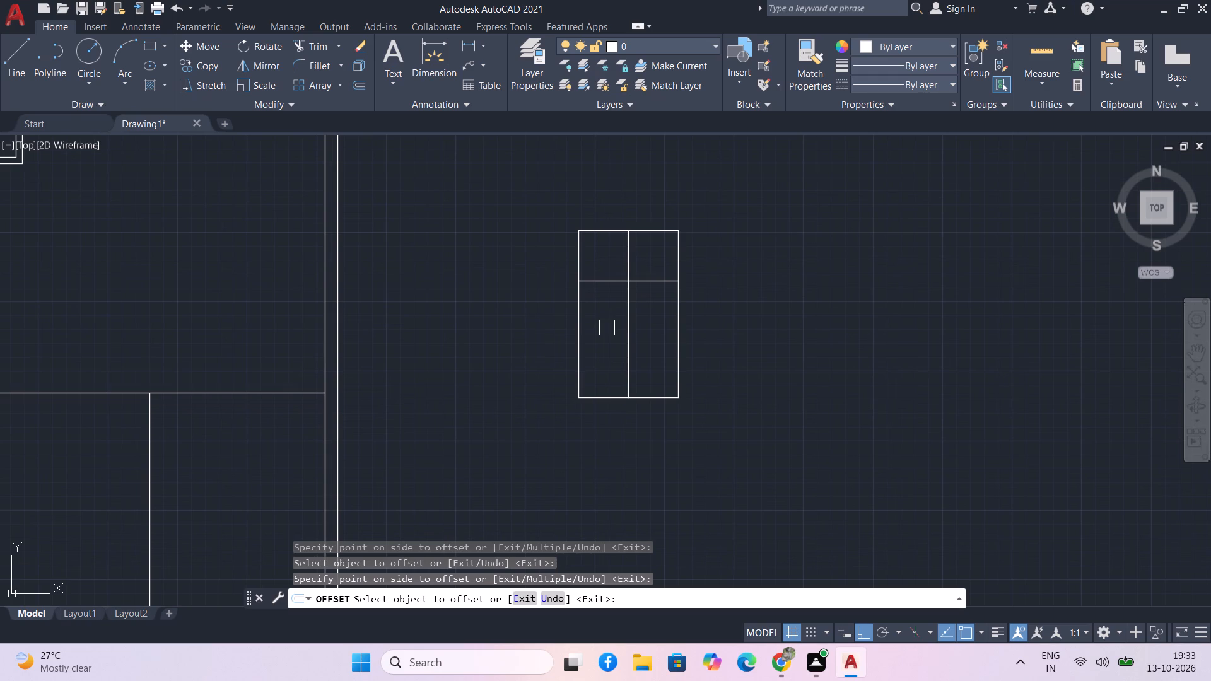
pyautogui.press('Escape')
# Offset the left half of the landing edge downward seven times at 10" spacing to form the stair treads.
pyautogui.write('o')
pyautogui.press('space')
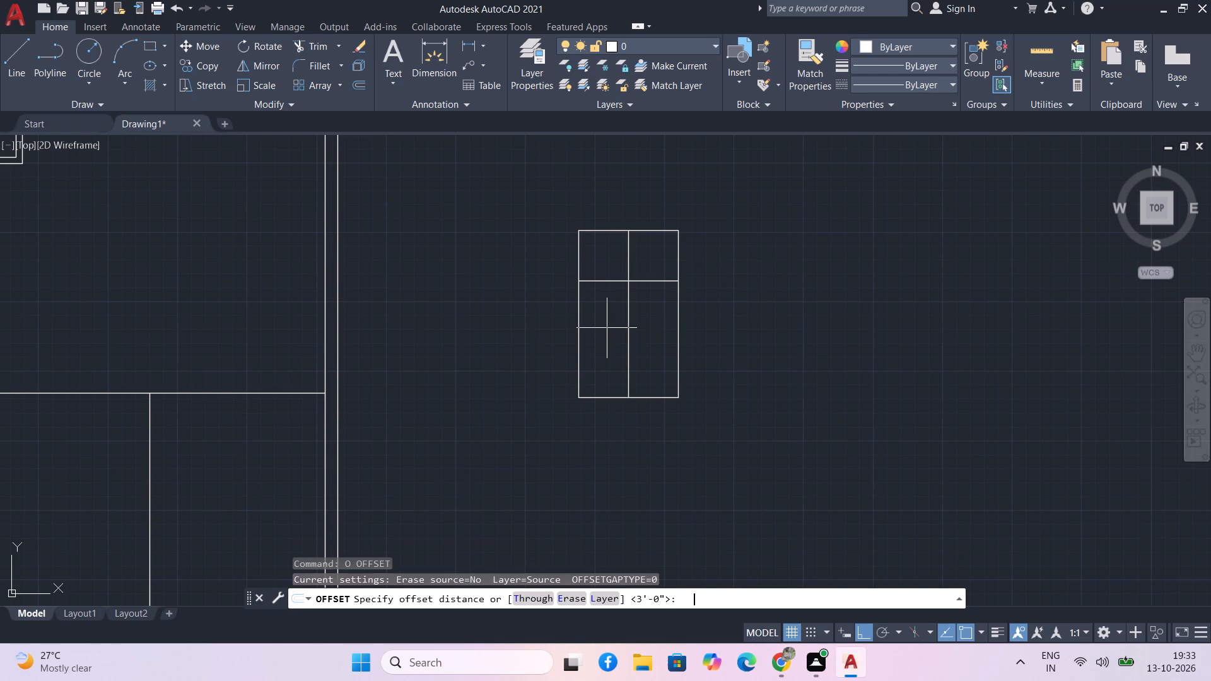
pyautogui.write('10')
pyautogui.hotkey('shift', '"')
pyautogui.press('Return')
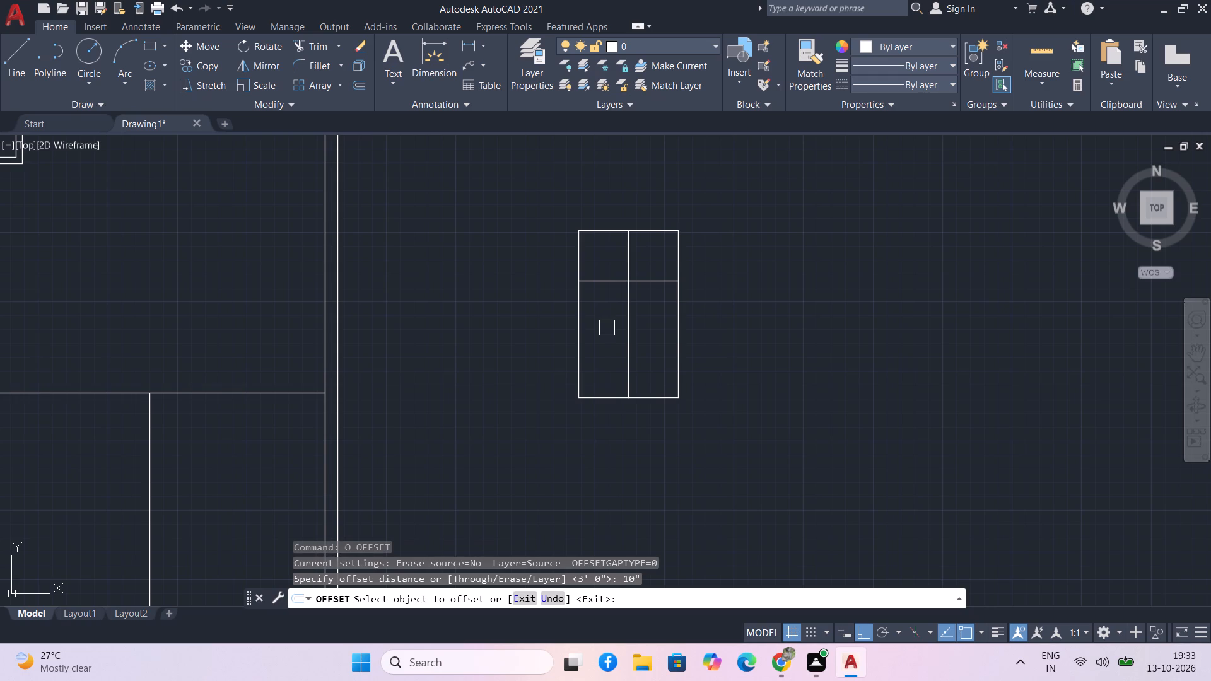
pyautogui.click(604, 284)
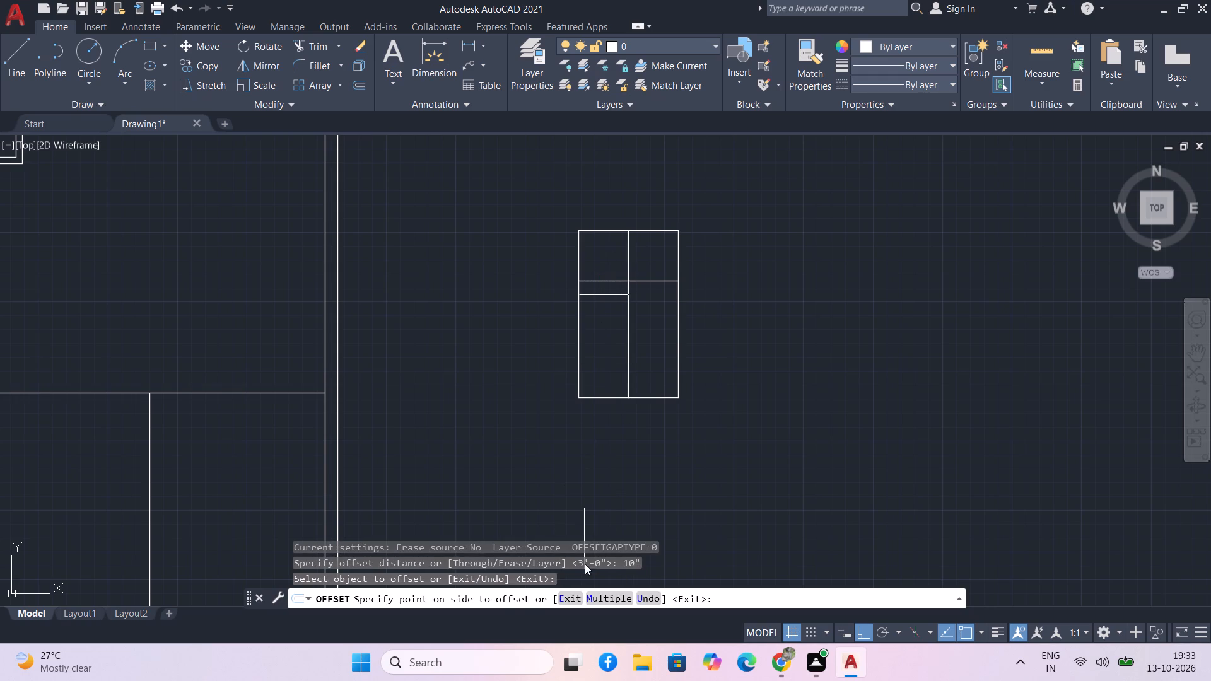
pyautogui.click(607, 593)
pyautogui.tripleClick(614, 507)
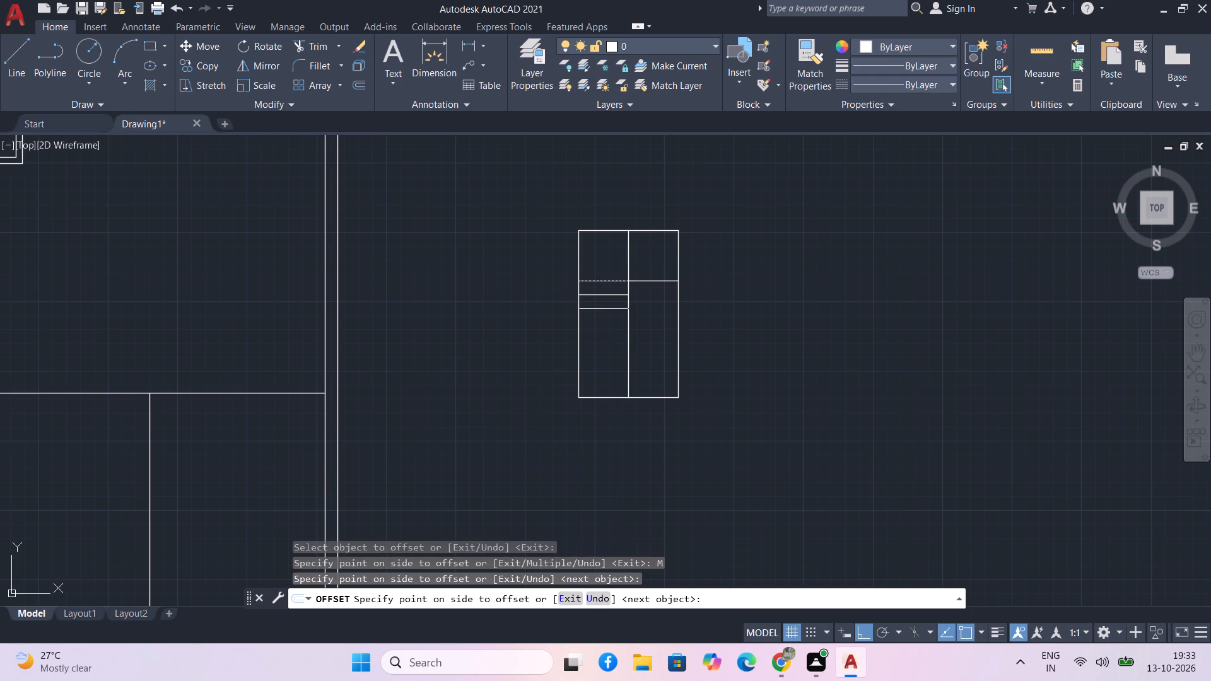
pyautogui.tripleClick(614, 507)
pyautogui.tripleClick(614, 507)
pyautogui.click(614, 507)
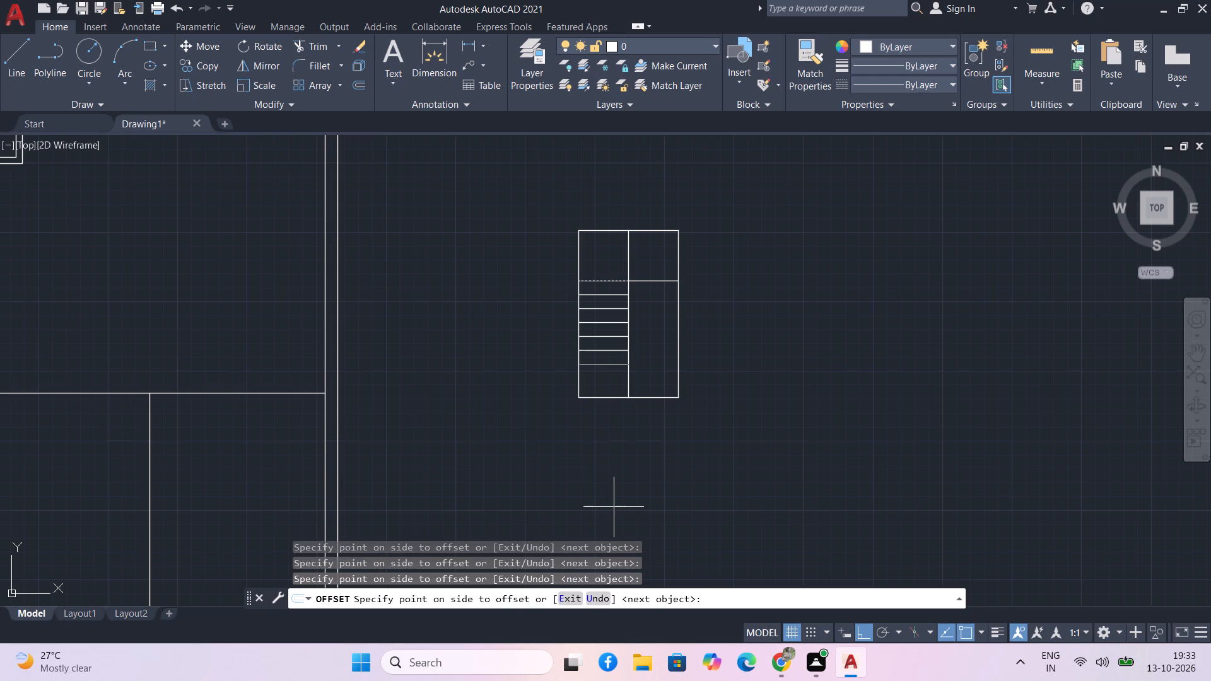
pyautogui.doubleClick(614, 507)
pyautogui.moveTo(675, 506); pyautogui.dragTo(679, 513)
pyautogui.press('space')
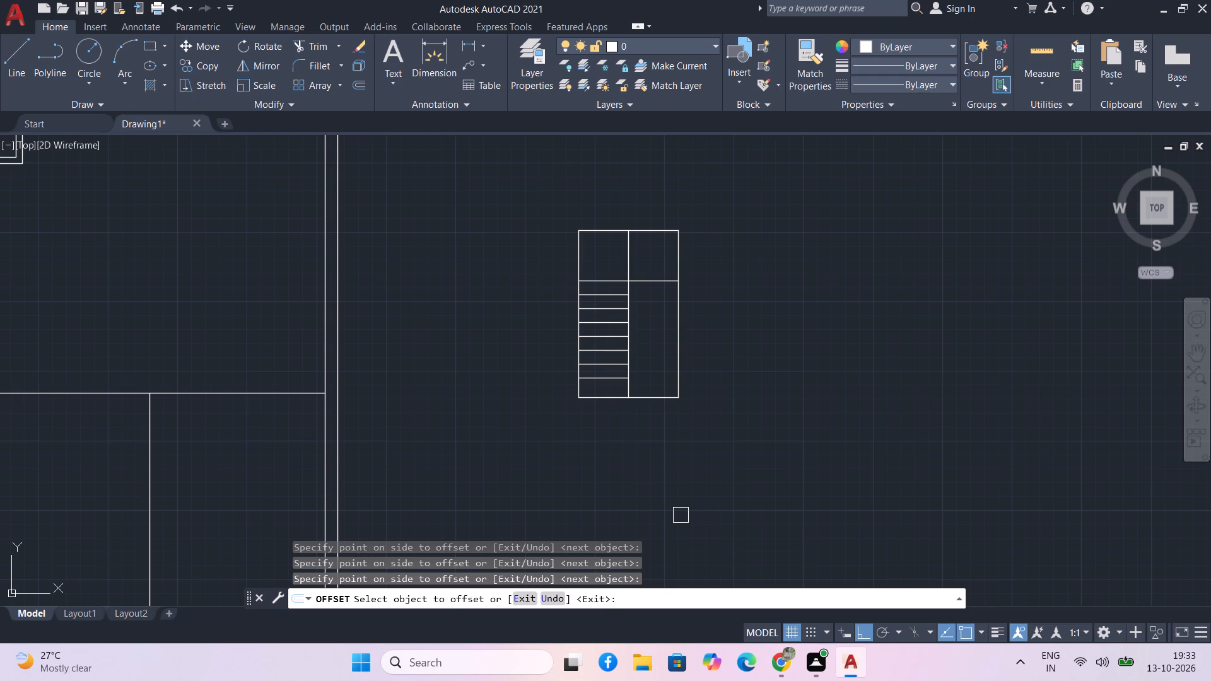
# Trim away the whole right half of the staircase outline and the top edge of its left half.
pyautogui.write('tr')
pyautogui.press('space')
pyautogui.press('Escape')
pyautogui.write('tr')
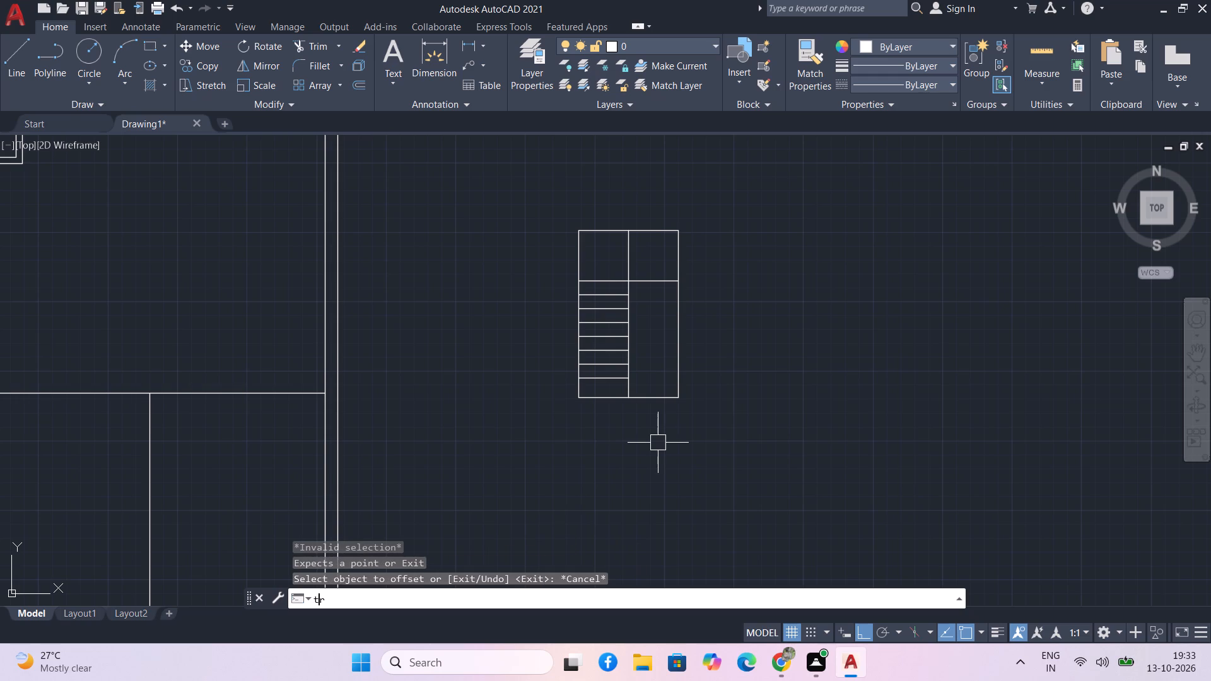
pyautogui.press('space')
pyautogui.moveTo(657, 432); pyautogui.dragTo(660, 329)
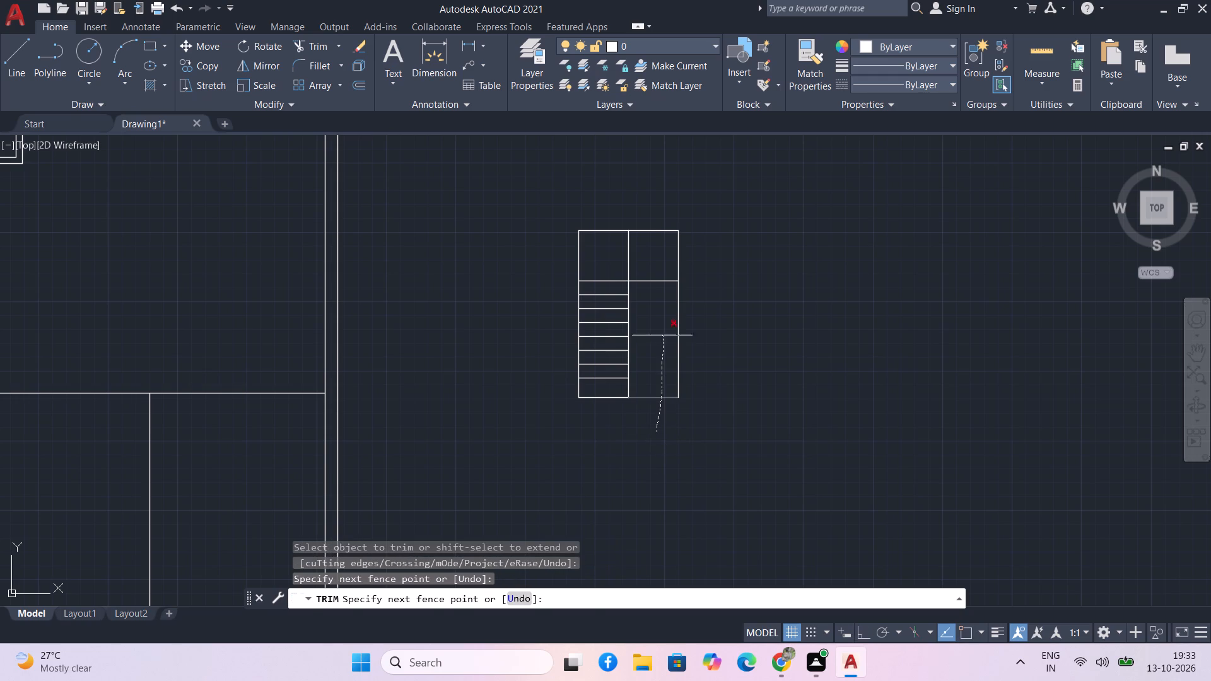
pyautogui.moveTo(660, 329); pyautogui.dragTo(643, 218)
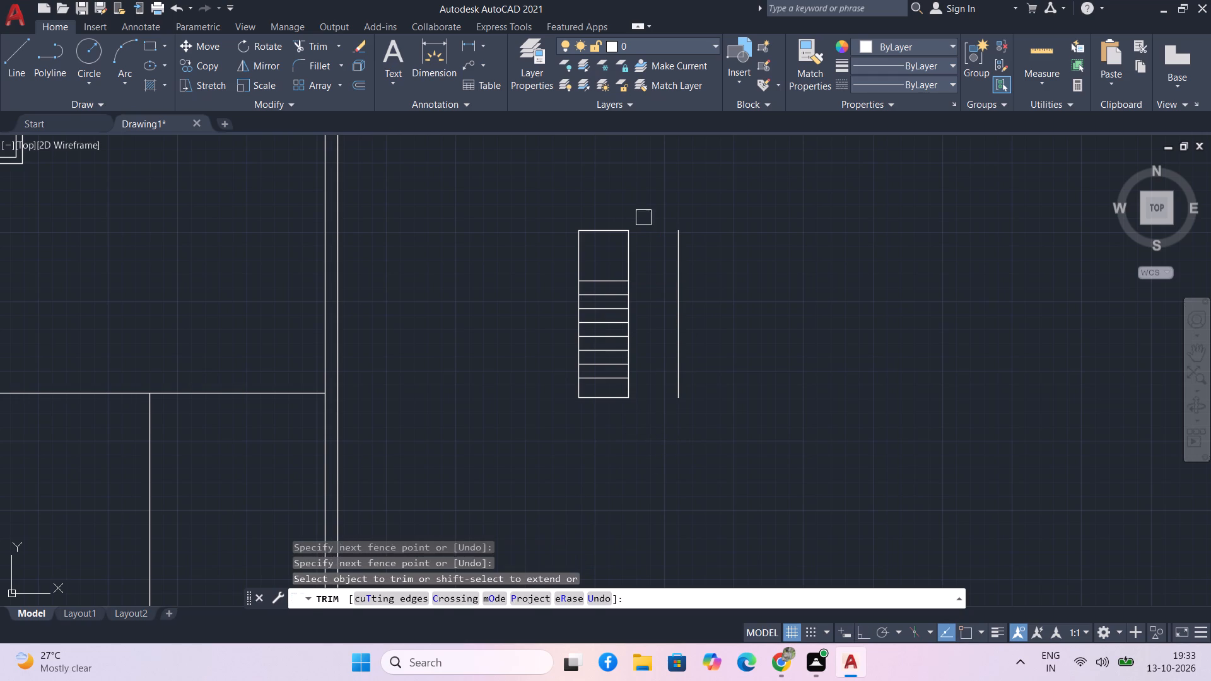
pyautogui.moveTo(675, 247); pyautogui.dragTo(691, 286)
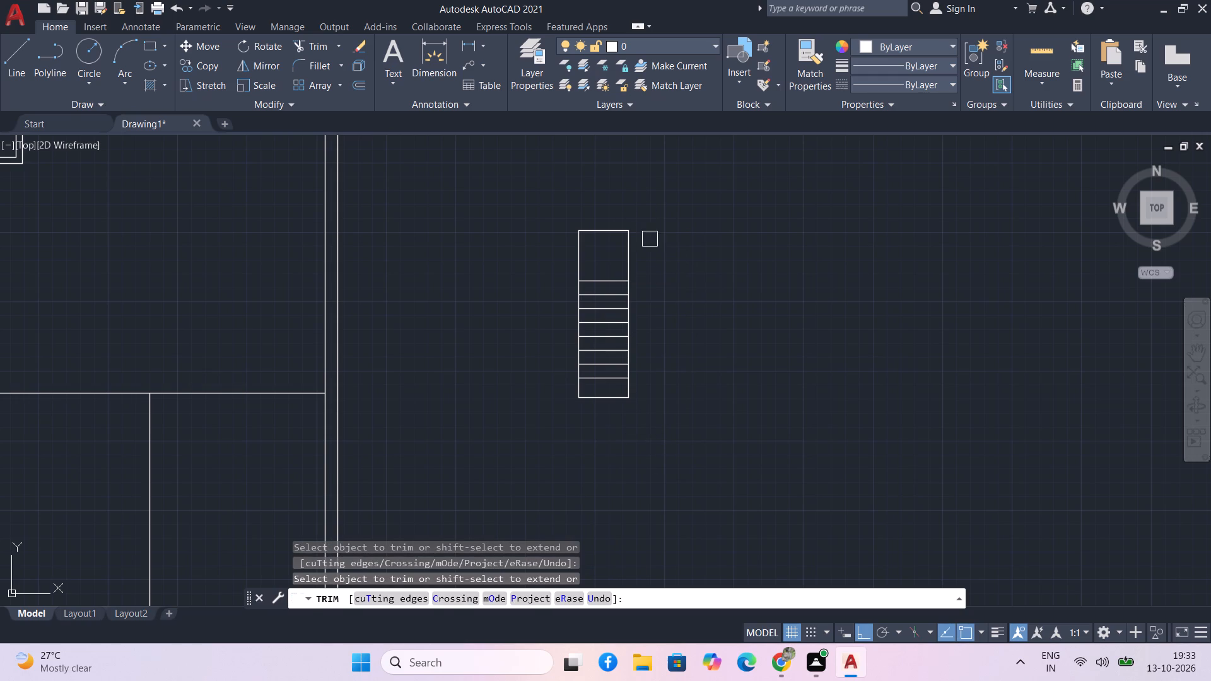
pyautogui.click(602, 228)
pyautogui.press('Escape')
# Offset the former landing edge upward twice at 10" spacing to add two more treads.
pyautogui.write('o')
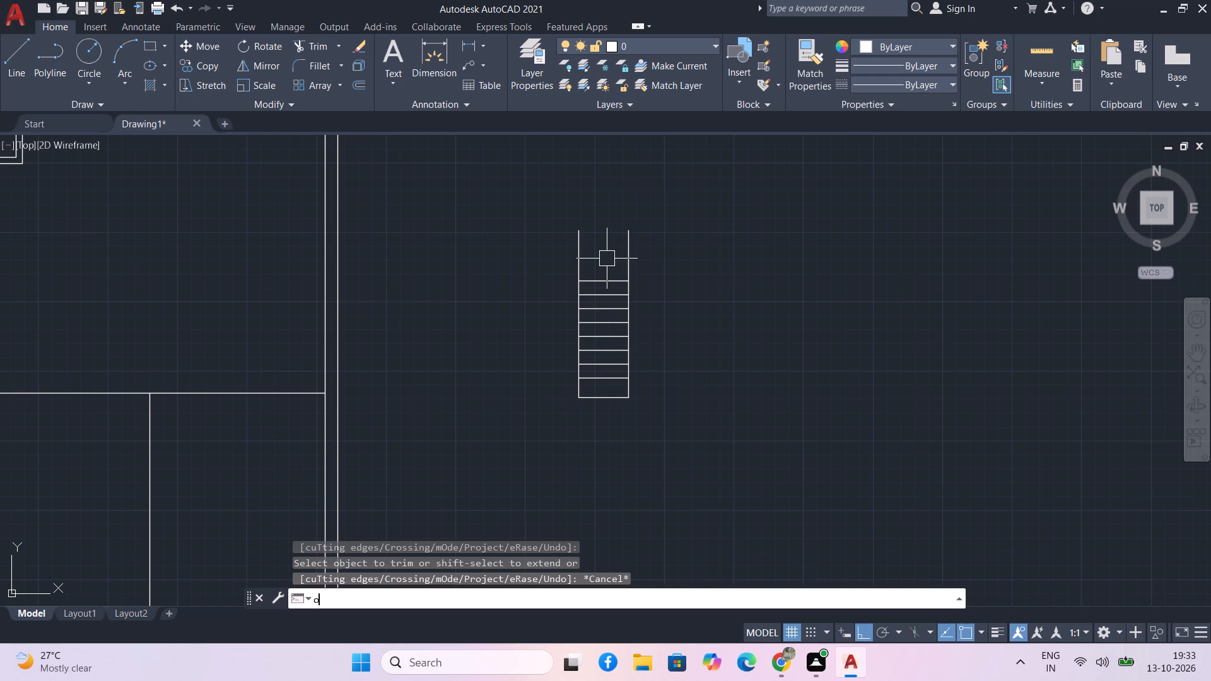
pyautogui.press('space')
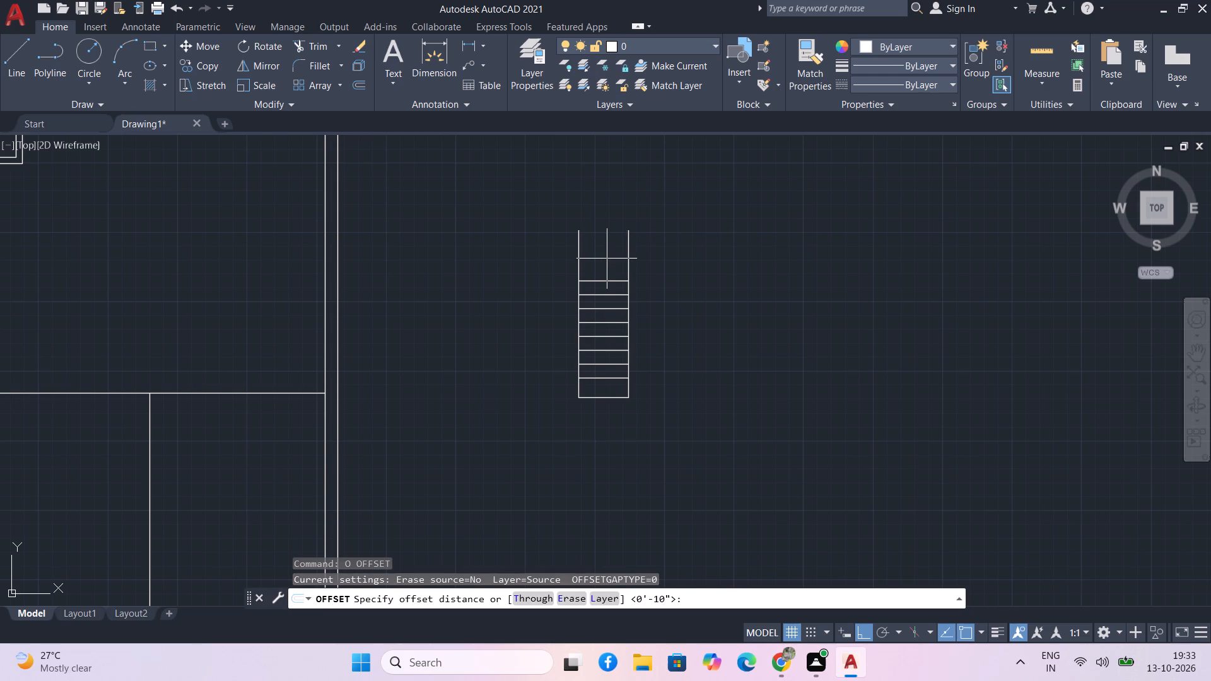
pyautogui.write('10"')
pyautogui.press('Return')
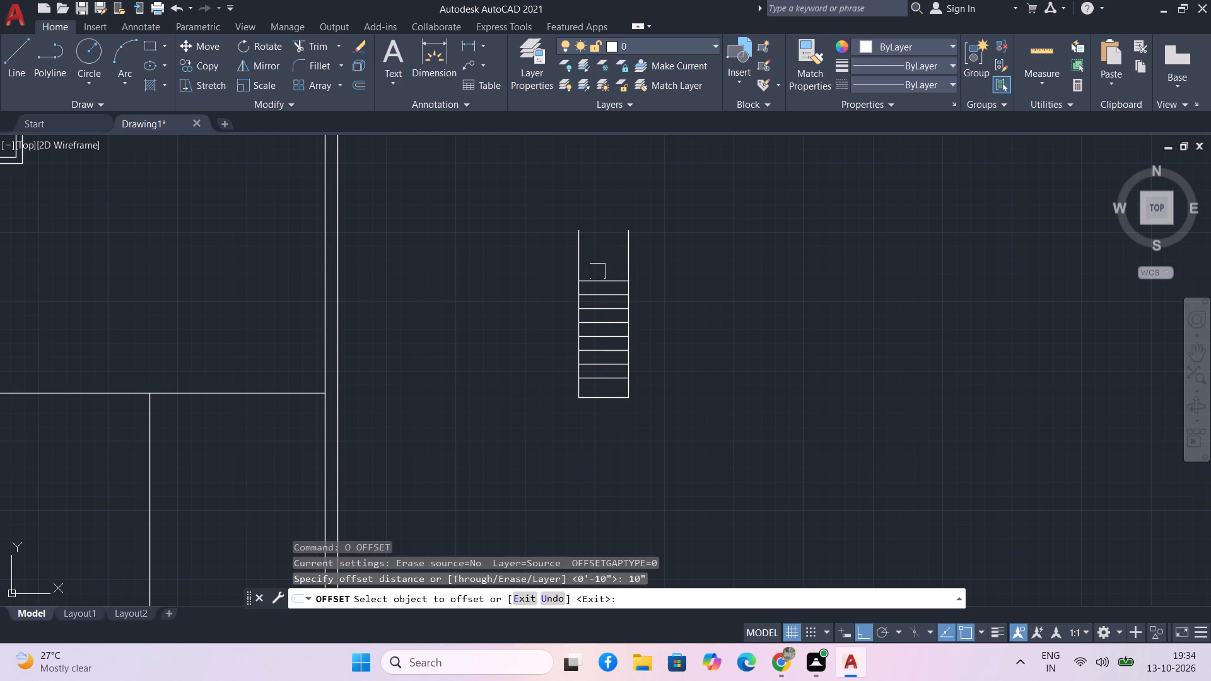
pyautogui.click(602, 277)
pyautogui.click(602, 251)
pyautogui.click(604, 265)
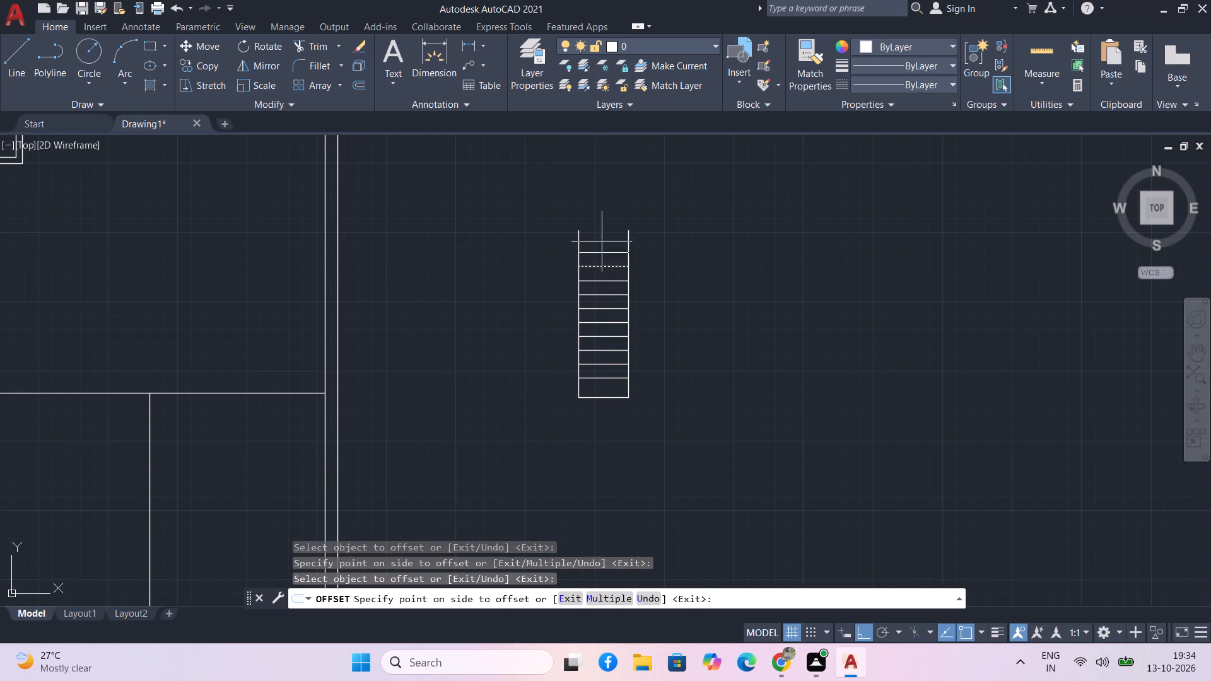
pyautogui.click(602, 242)
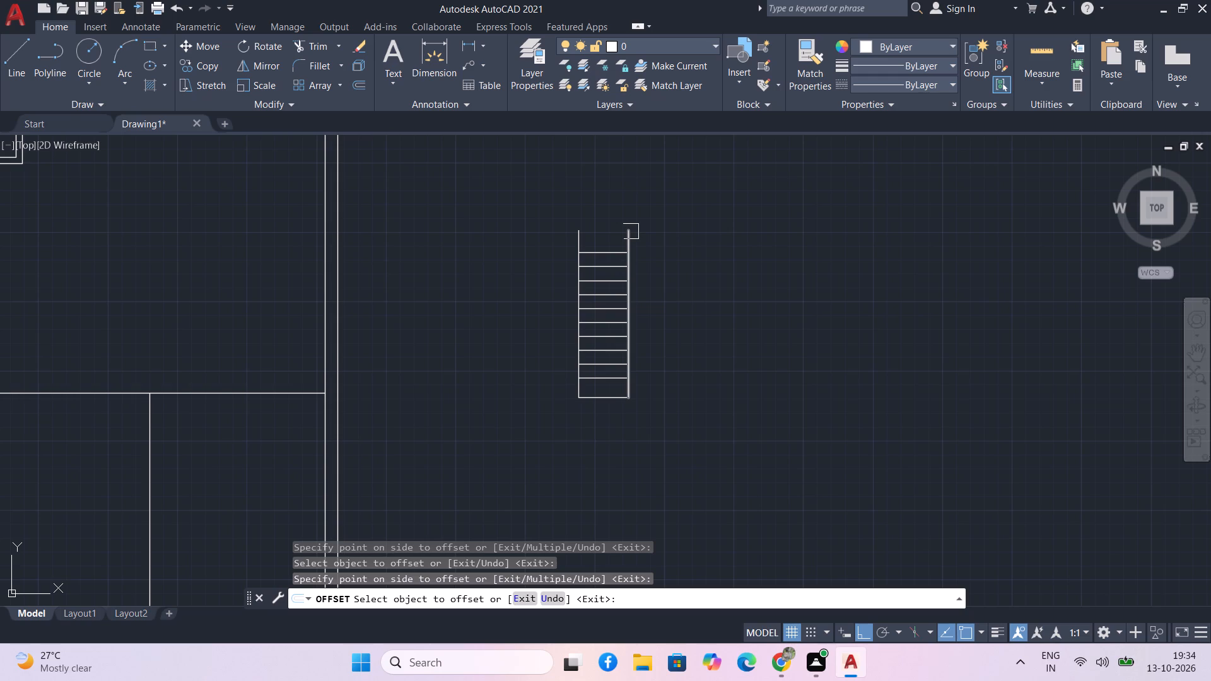
pyautogui.press('Escape')
# Trim both side lines of the stair flight where they project above the topmost tread.
pyautogui.write('tr')
pyautogui.press('space')
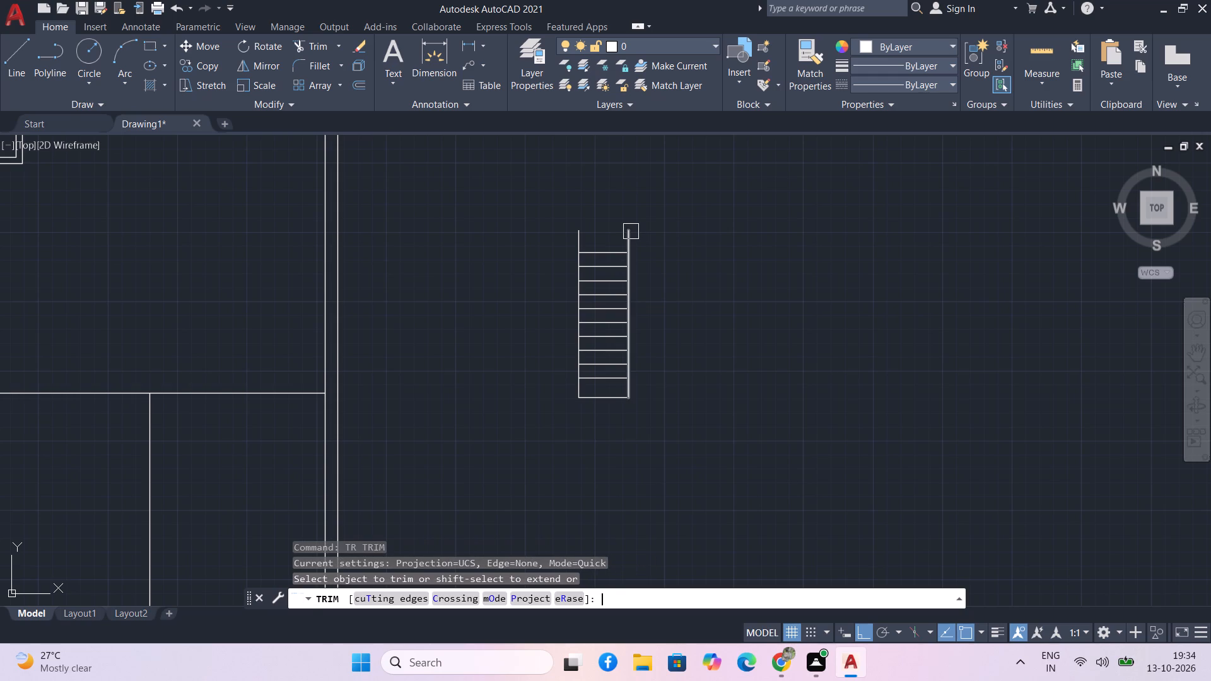
pyautogui.scroll(3, 628, 216)
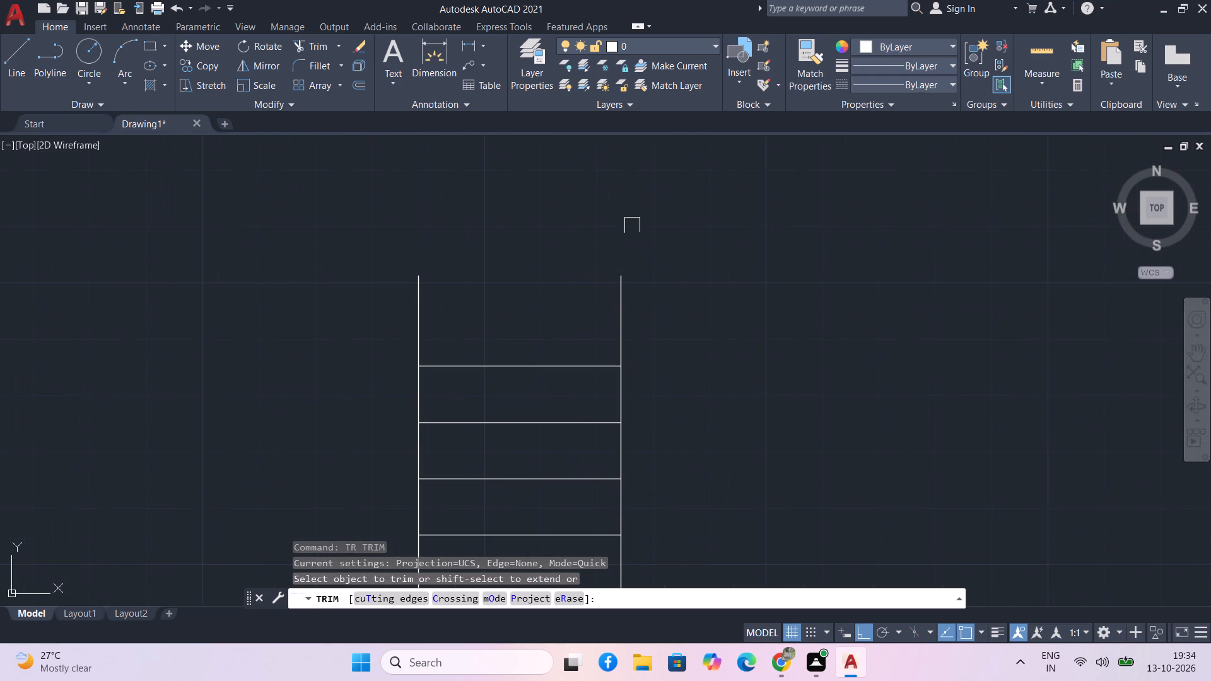
pyautogui.moveTo(655, 313); pyautogui.dragTo(375, 302)
pyautogui.scroll(-2, 659, 327)
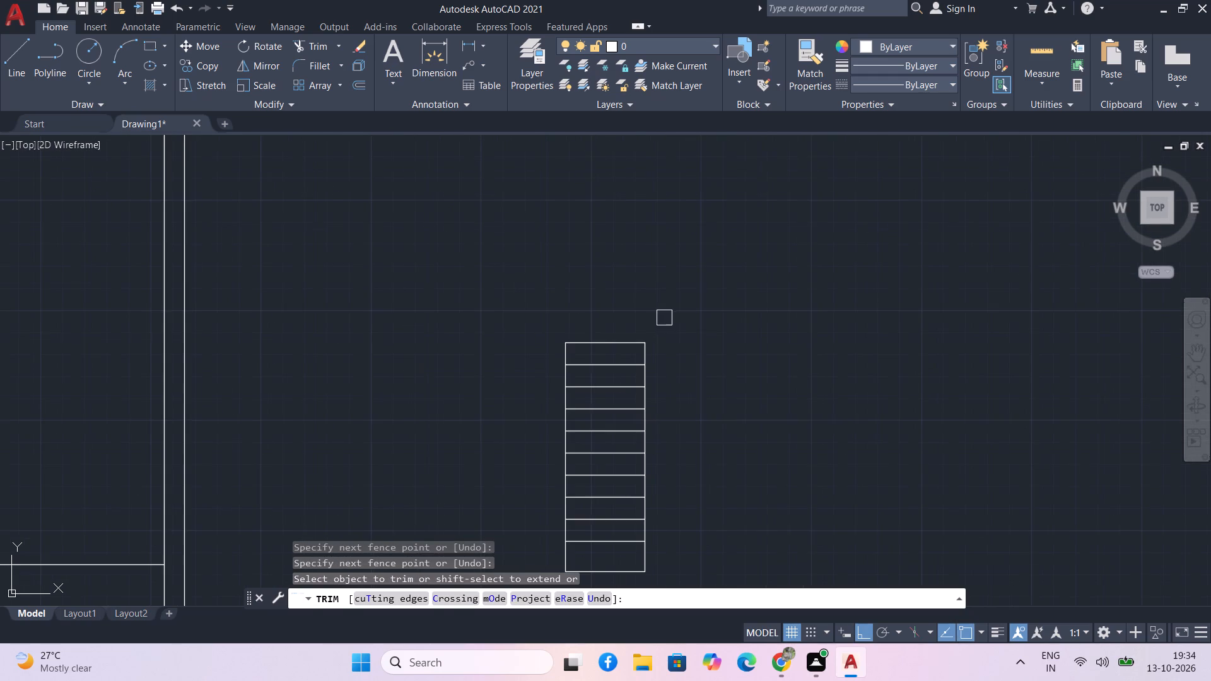
pyautogui.moveTo(735, 391); pyautogui.dragTo(641, 278, button='middle')
pyautogui.press('Escape')
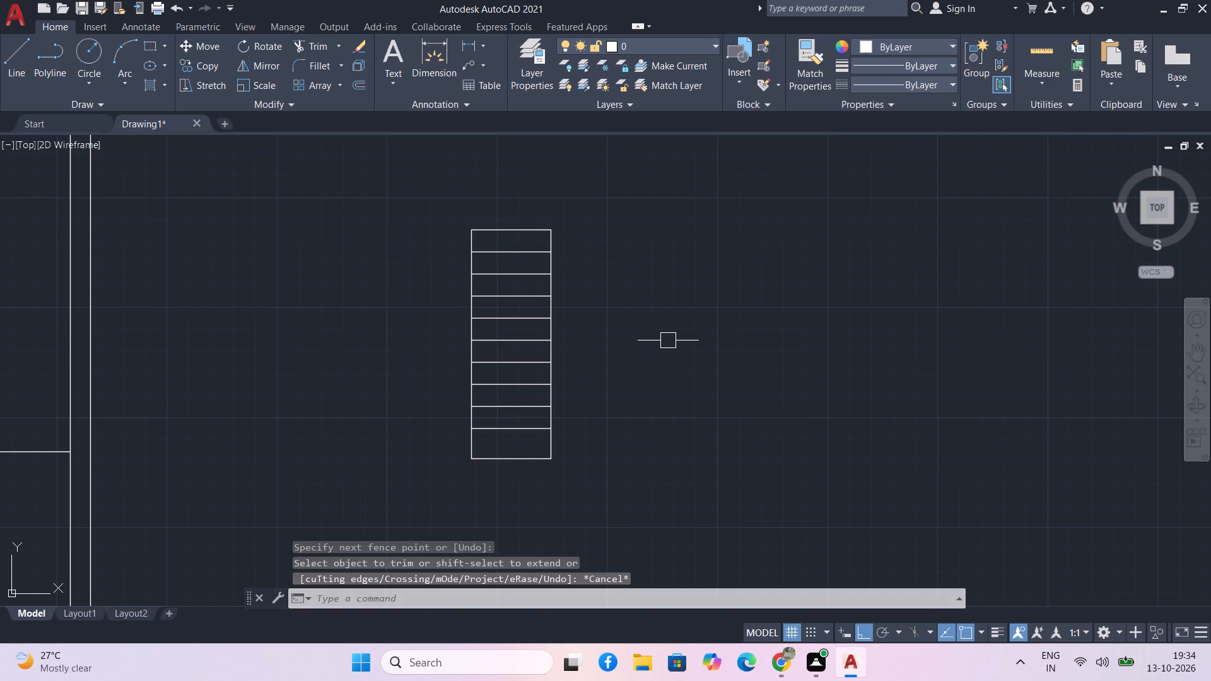
# Draw a line from the lowest tread's midpoint up to the second-highest tread's midpoint, then, with ortho off, a slanted arrowhead stroke down-left to the tread below.
pyautogui.write('l')
pyautogui.press('space')
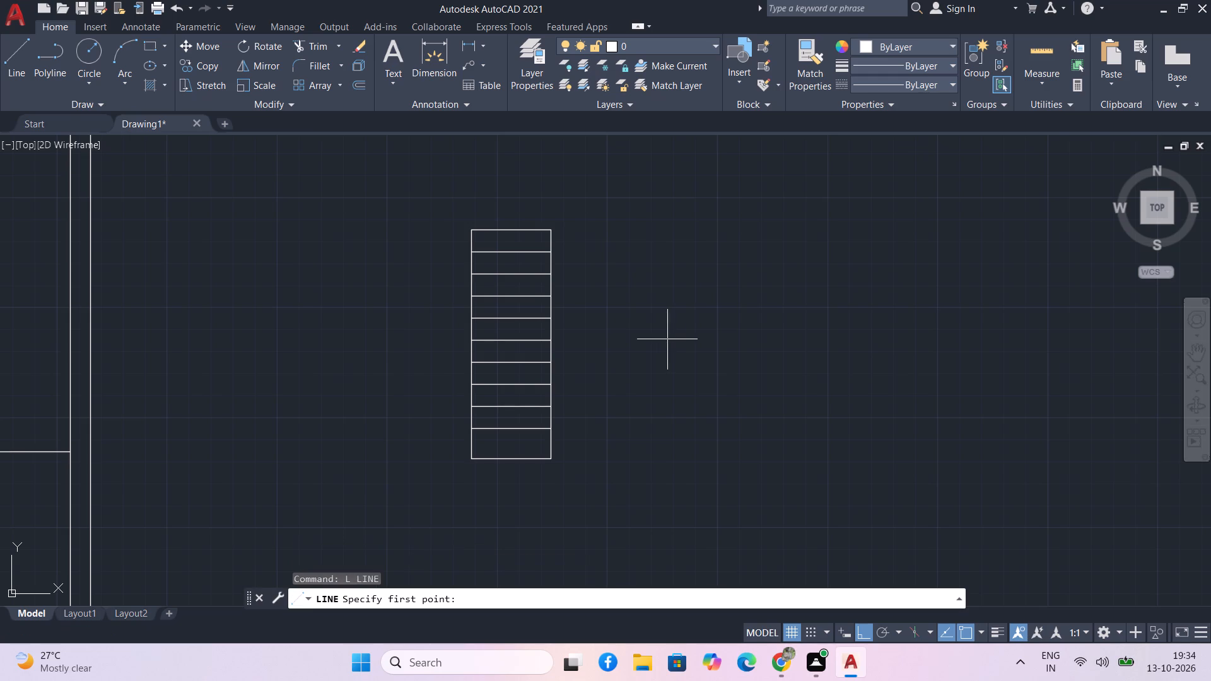
pyautogui.moveTo(512, 427); pyautogui.dragTo(510, 414)
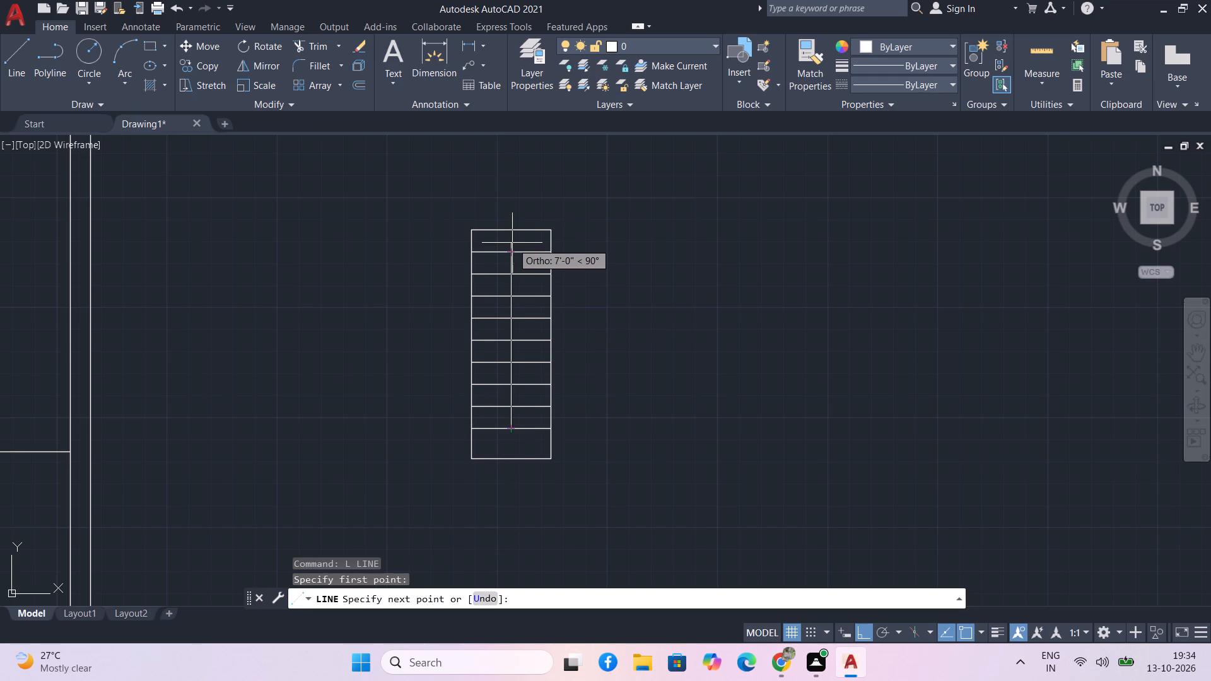
pyautogui.scroll(2, 512, 251)
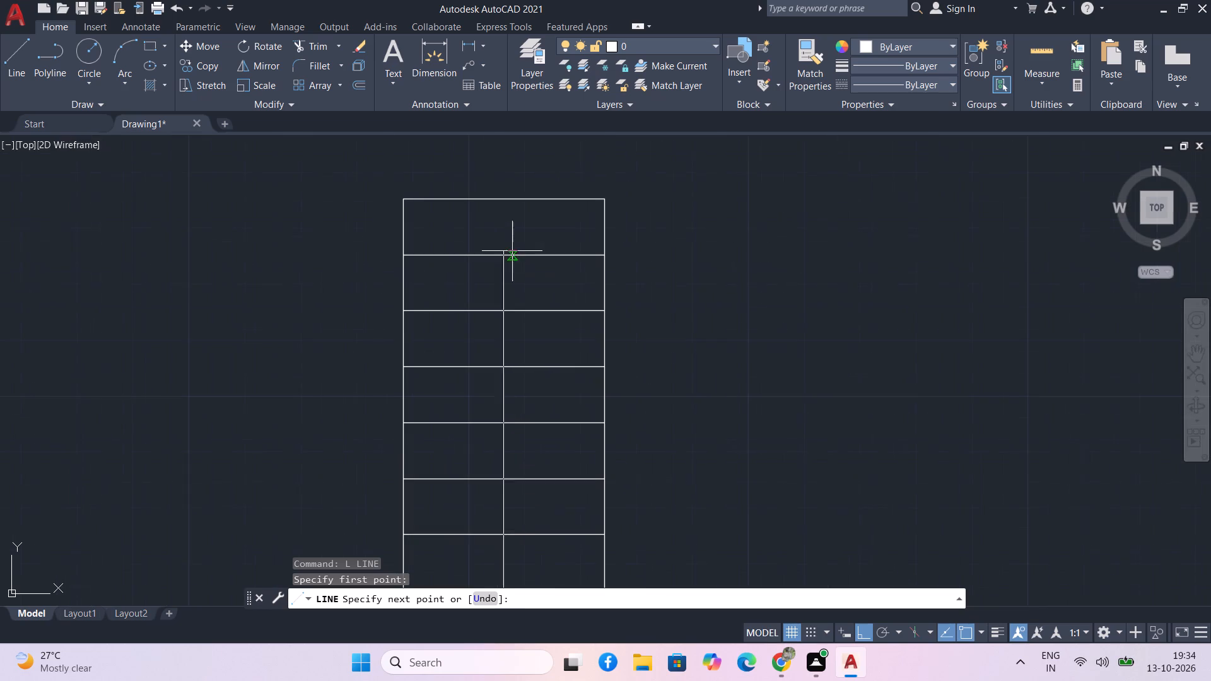
pyautogui.click(503, 259)
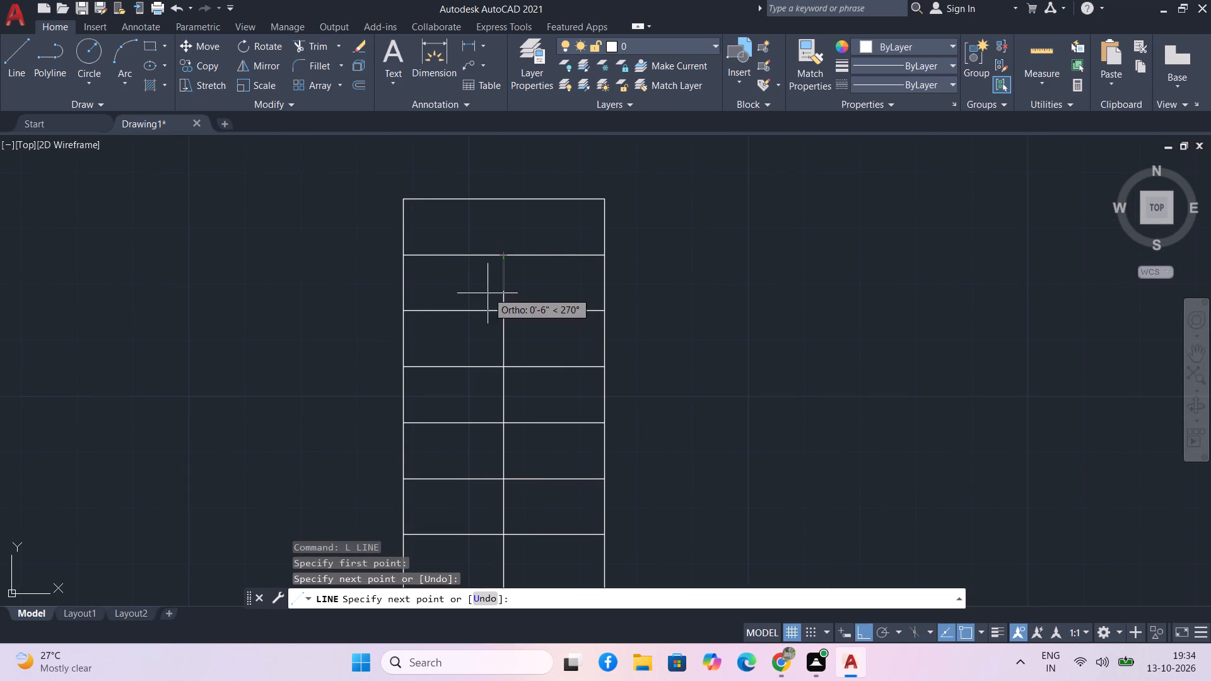
pyautogui.press('F8')
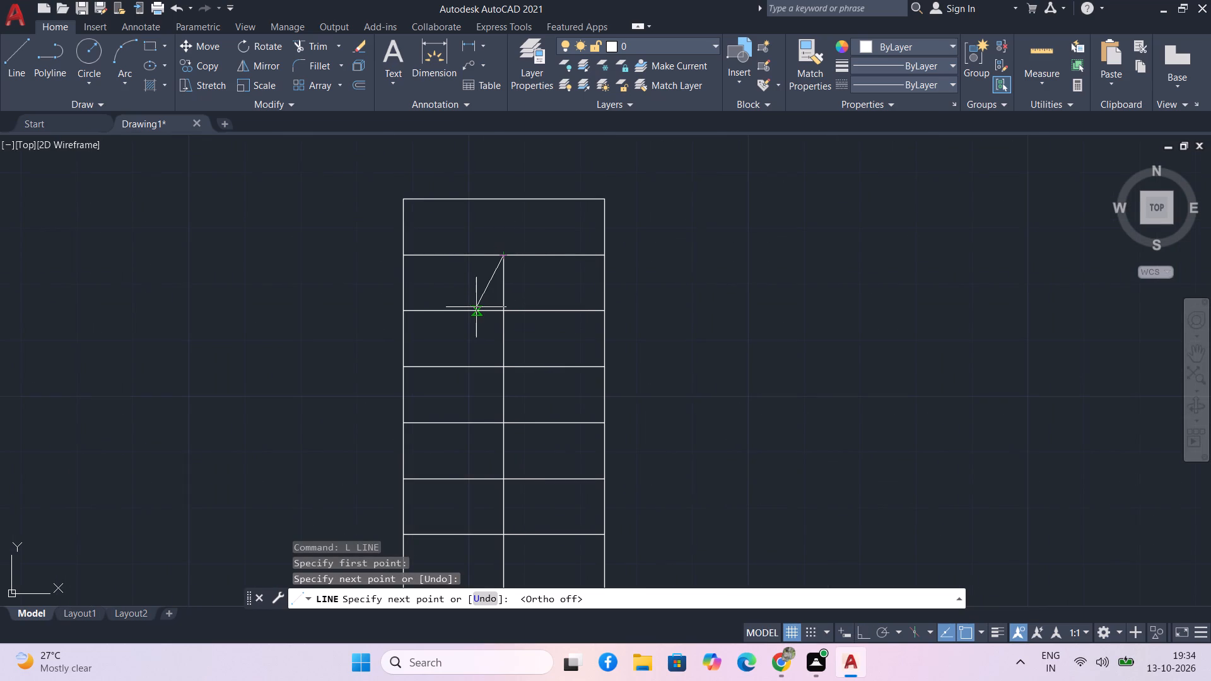
pyautogui.scroll(1, 477, 299)
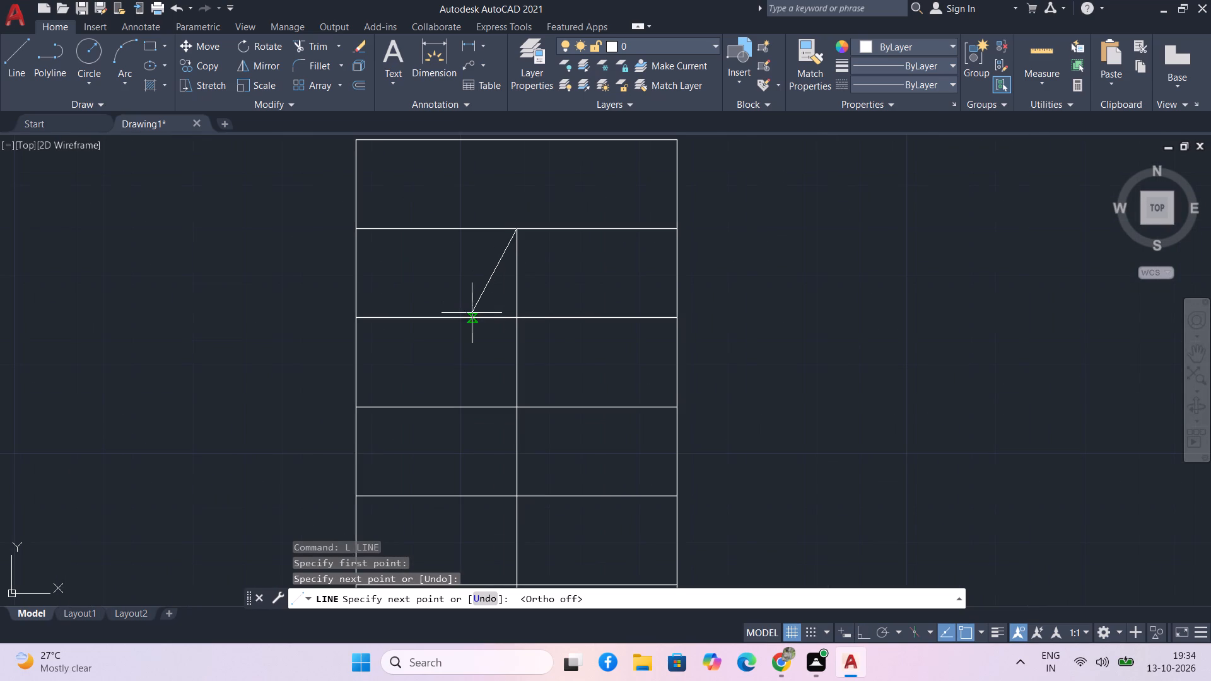
pyautogui.click(472, 318)
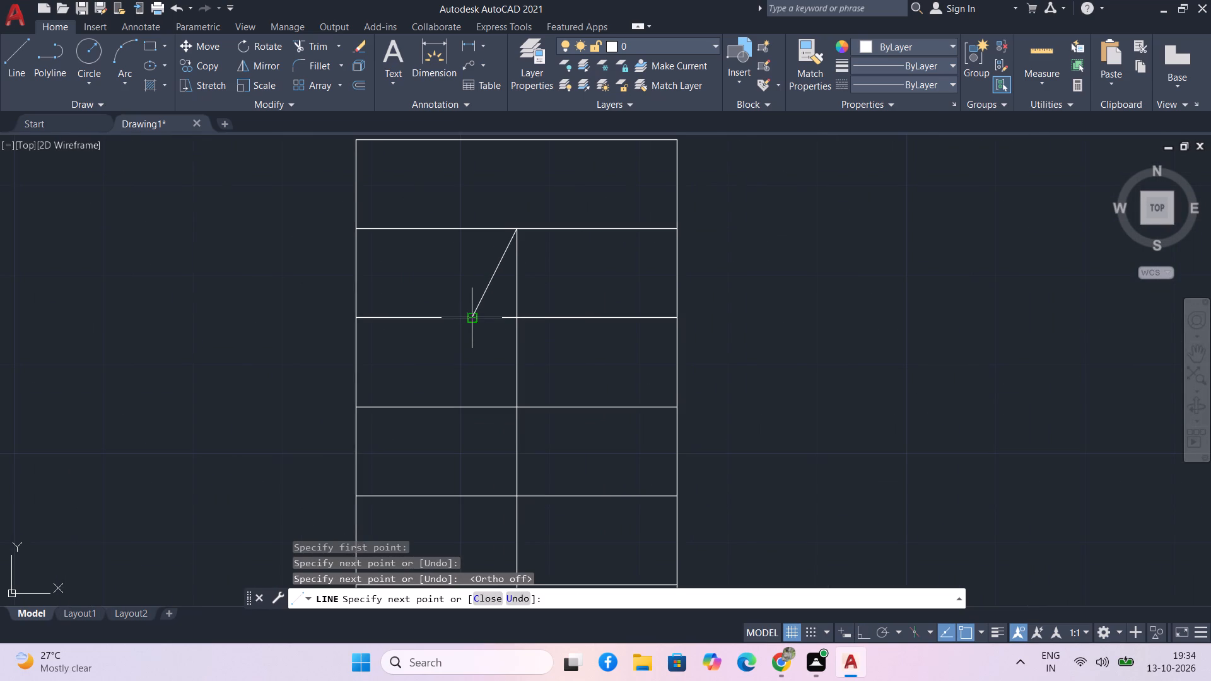
pyautogui.press('space')
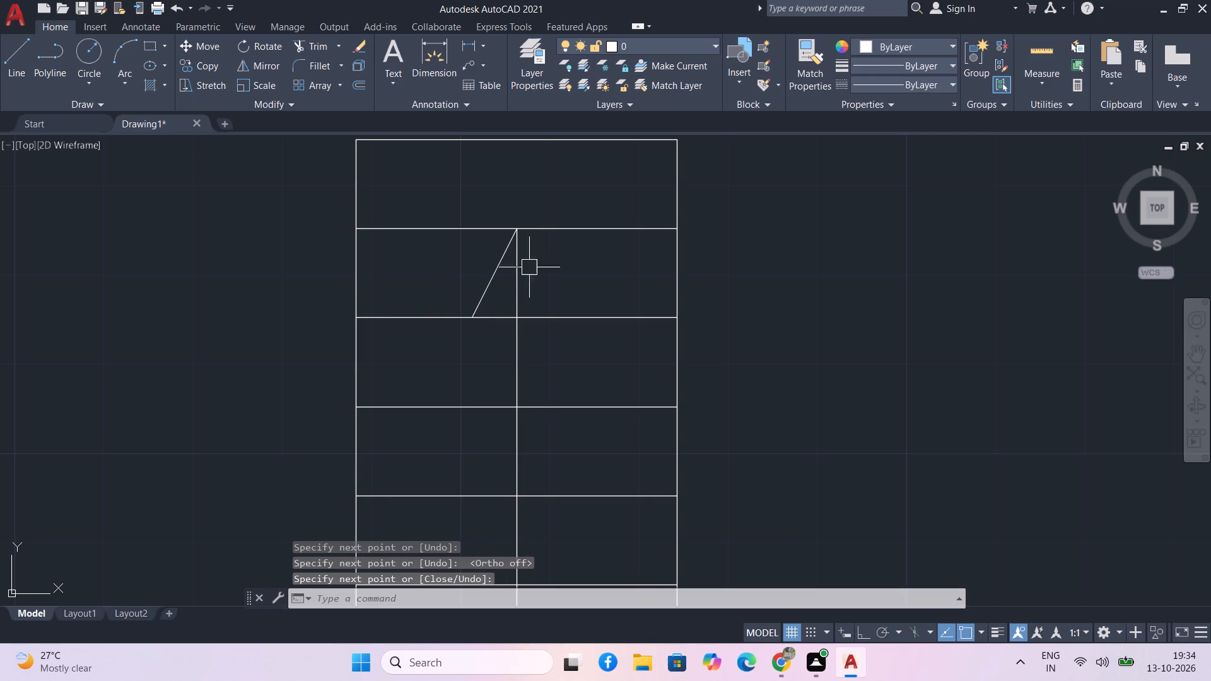
# Mirror the slanted arrowhead stroke about the vertical centre line, keeping the original.
pyautogui.click(493, 294)
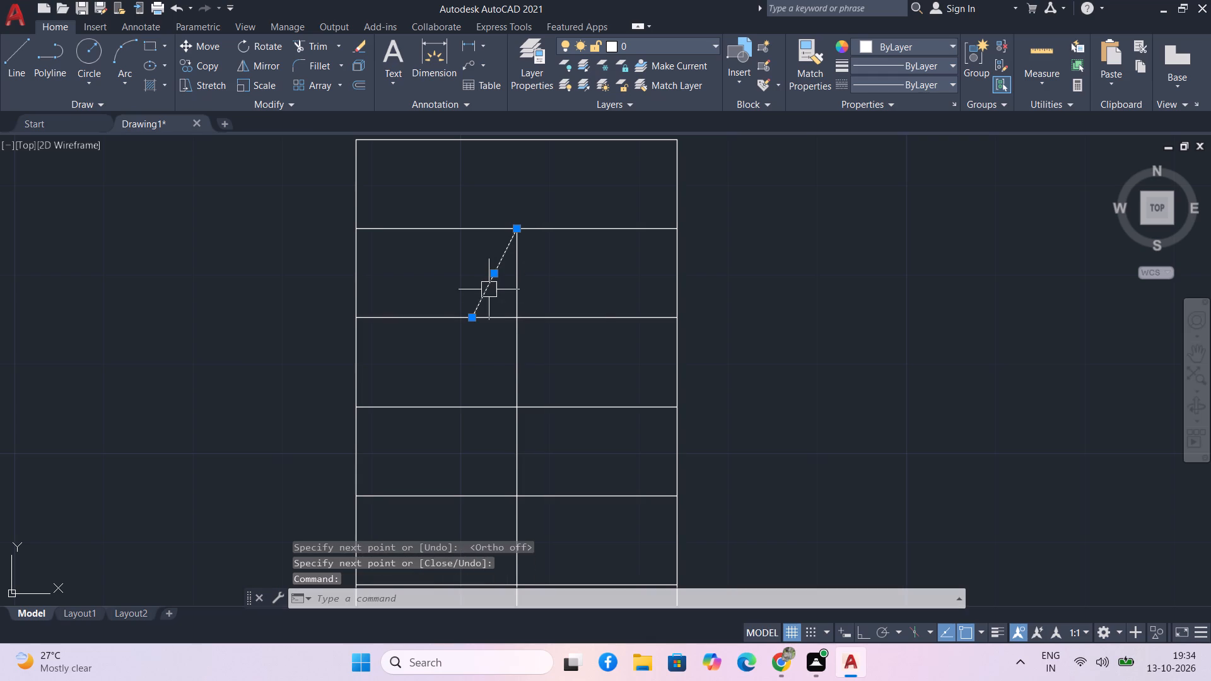
pyautogui.write('mi')
pyautogui.press('space')
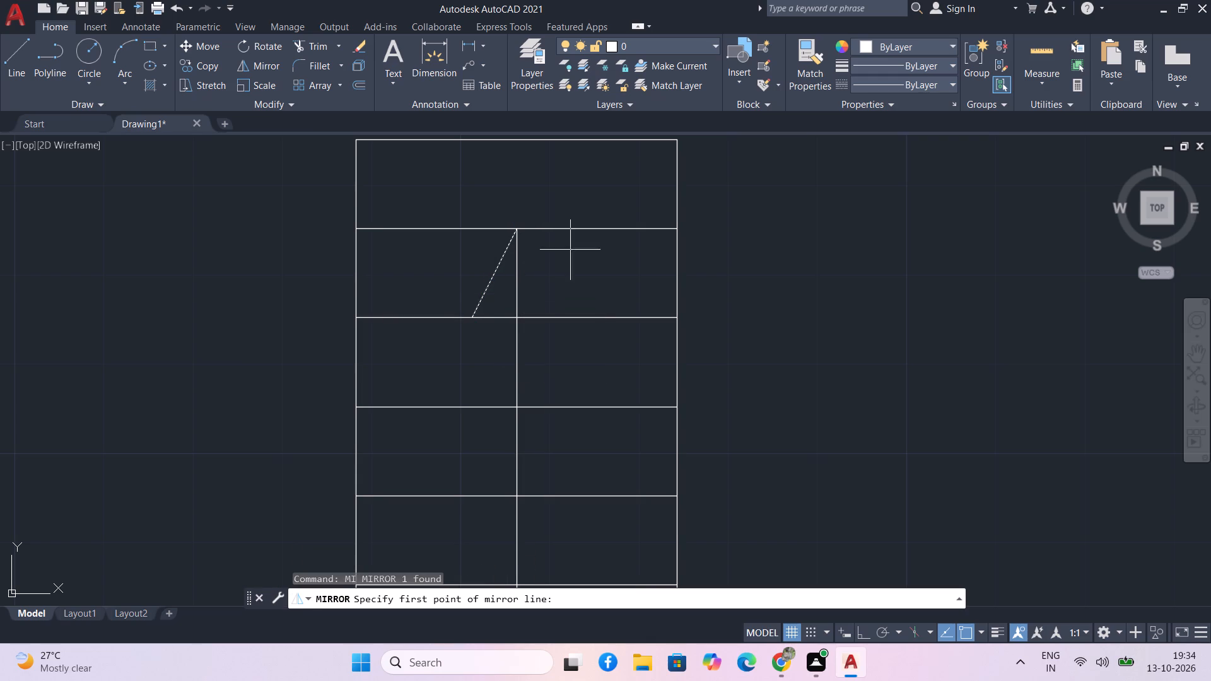
pyautogui.click(515, 230)
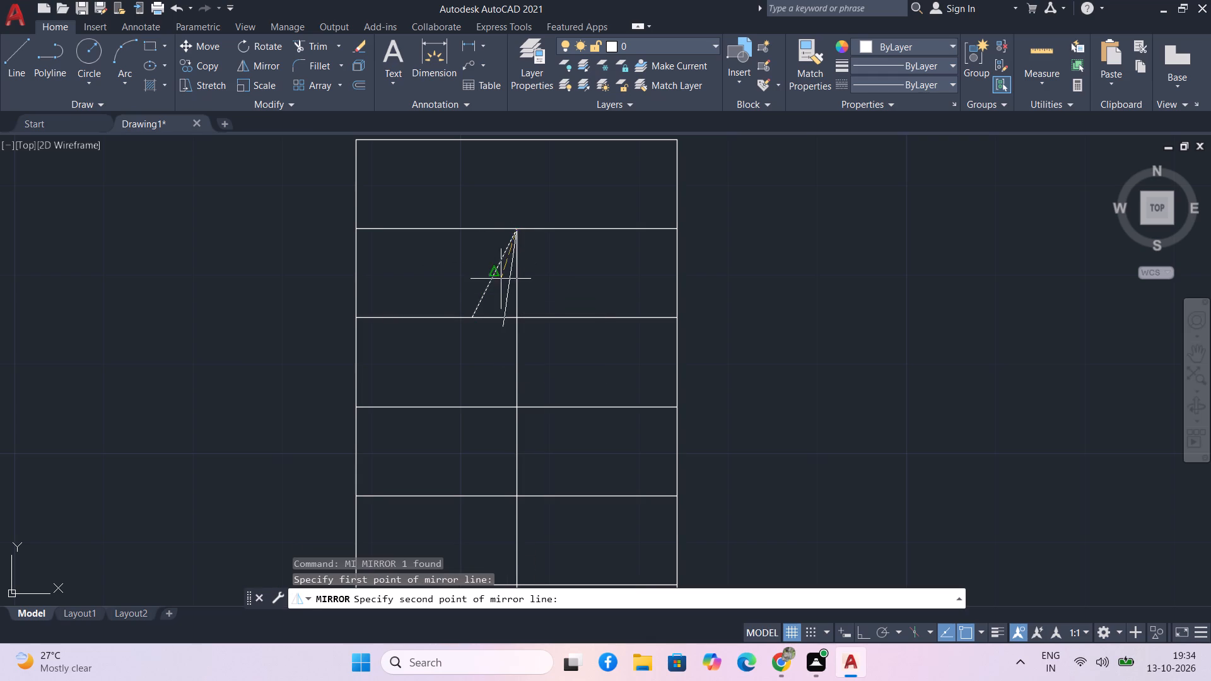
pyautogui.click(517, 315)
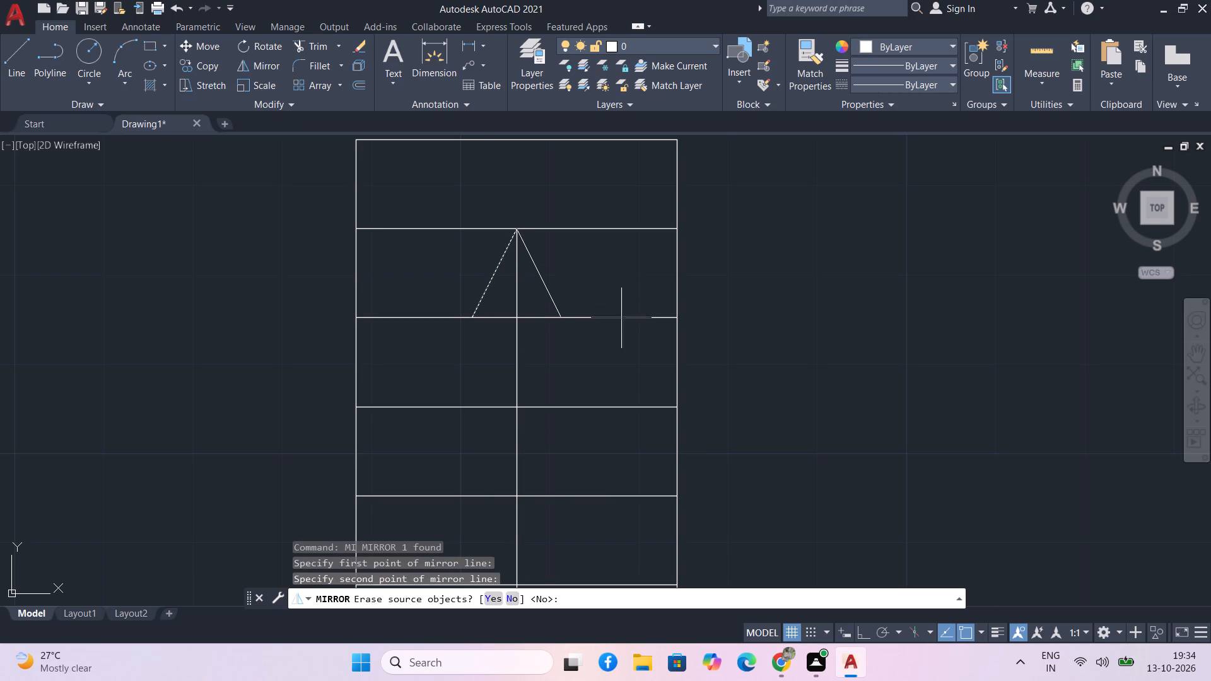
pyautogui.scroll(-2, 722, 339)
pyautogui.moveTo(727, 344); pyautogui.dragTo(642, 205, button='middle')
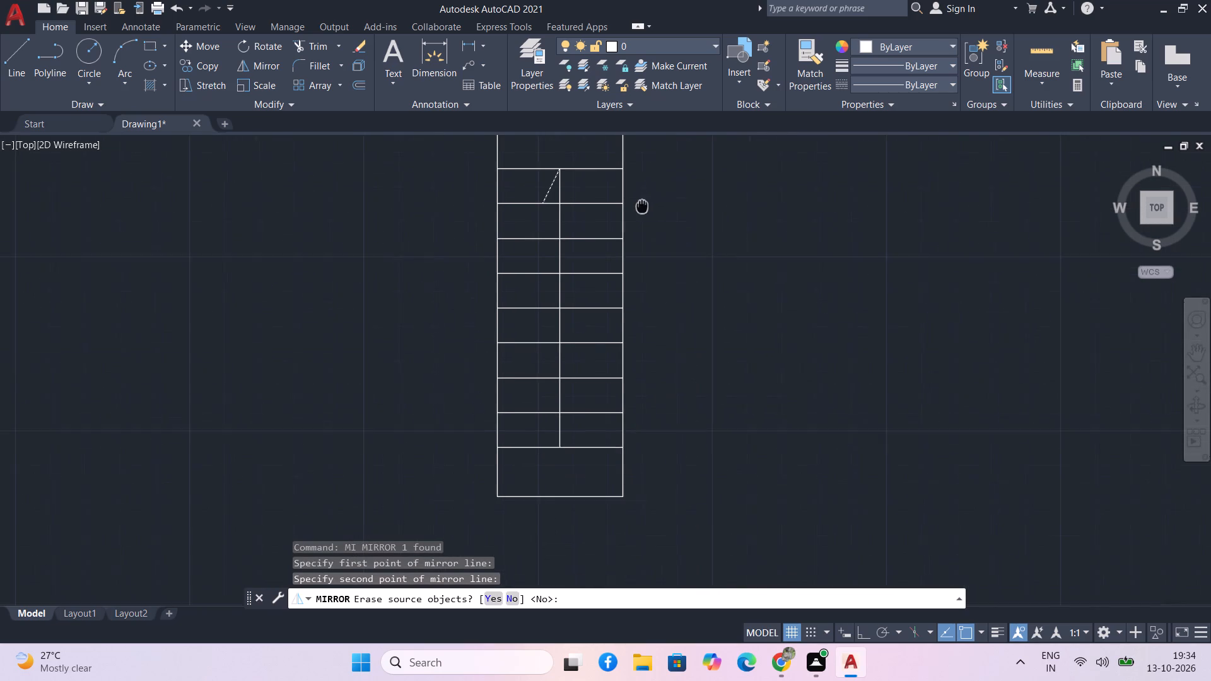
pyautogui.click(696, 268)
pyautogui.press('space')
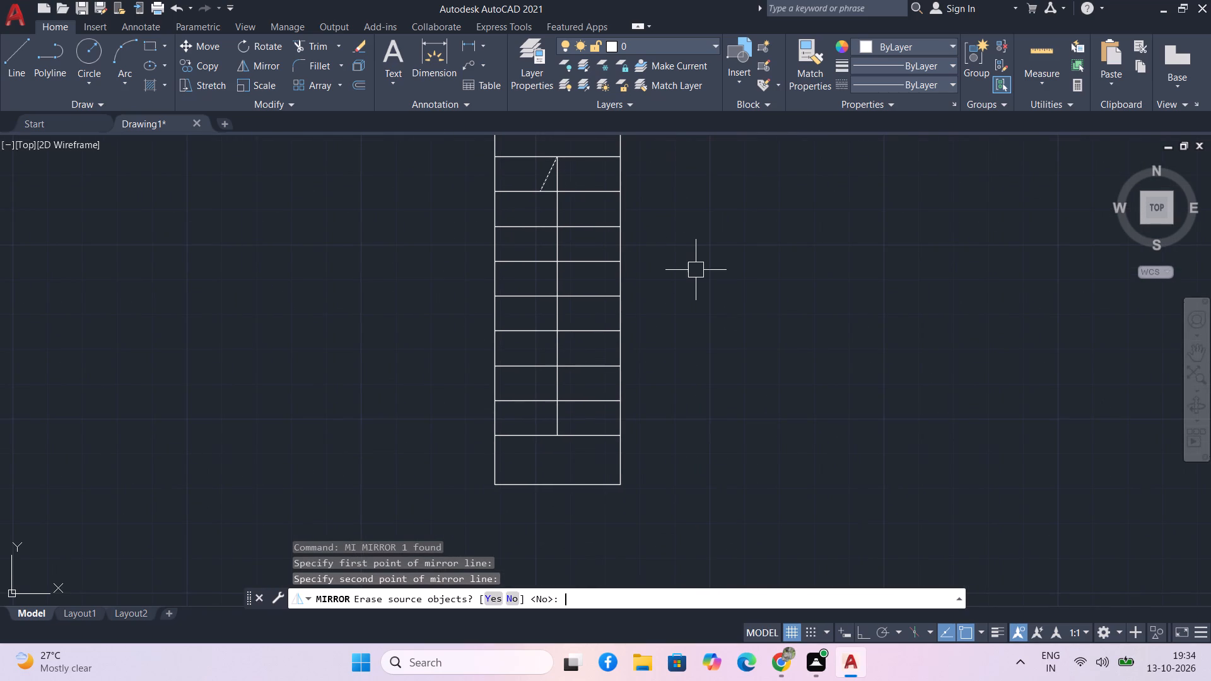
# Join all the lines of the staircase, including its outline, treads and arrow.
pyautogui.scroll(-1, 679, 265)
pyautogui.moveTo(683, 279); pyautogui.dragTo(694, 337, button='middle')
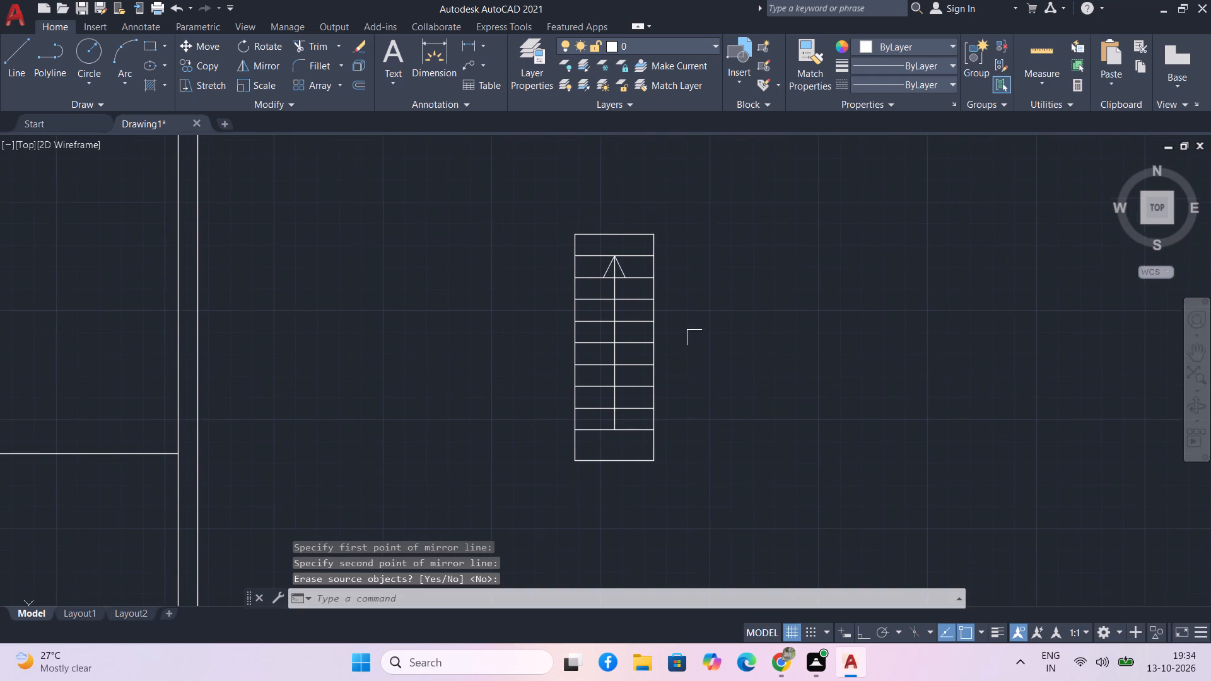
pyautogui.moveTo(761, 516); pyautogui.dragTo(727, 489)
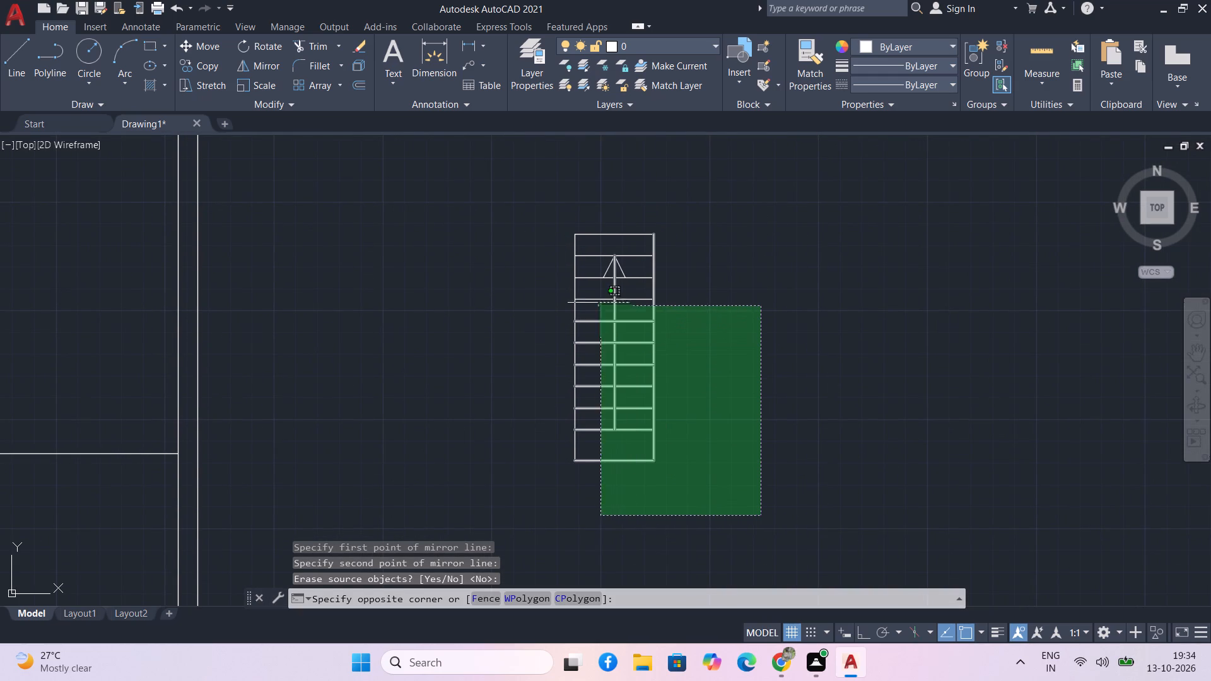
pyautogui.click(528, 219)
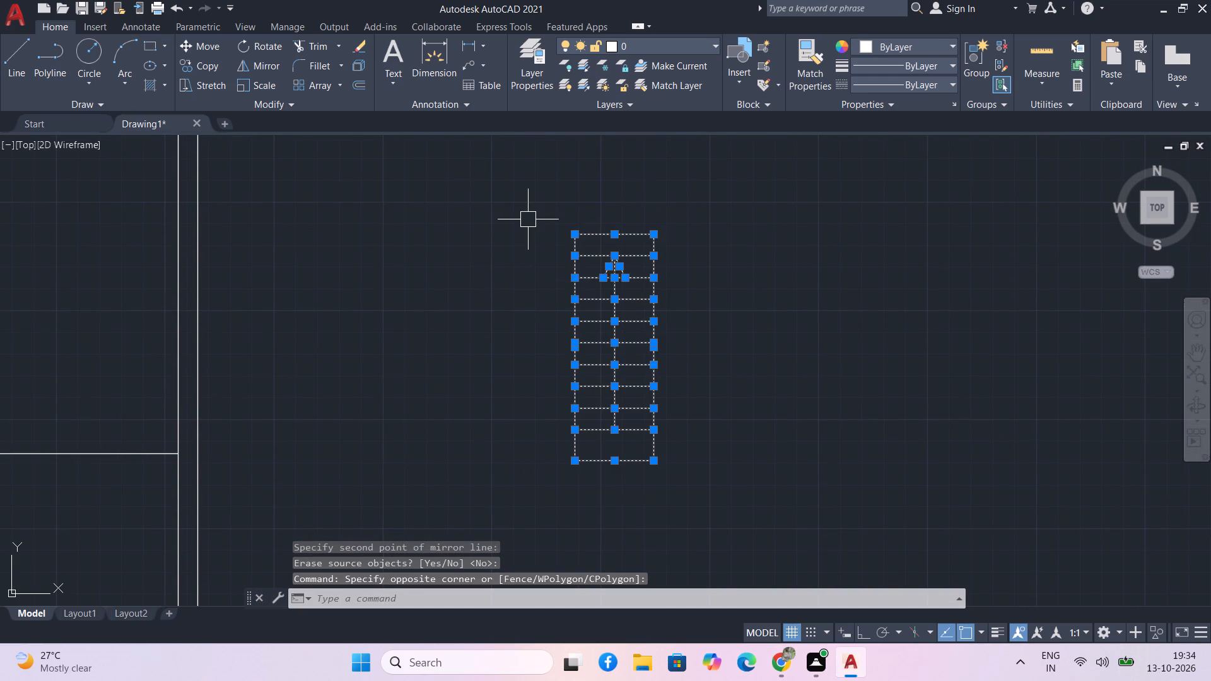
pyautogui.write('j')
pyautogui.press('space')
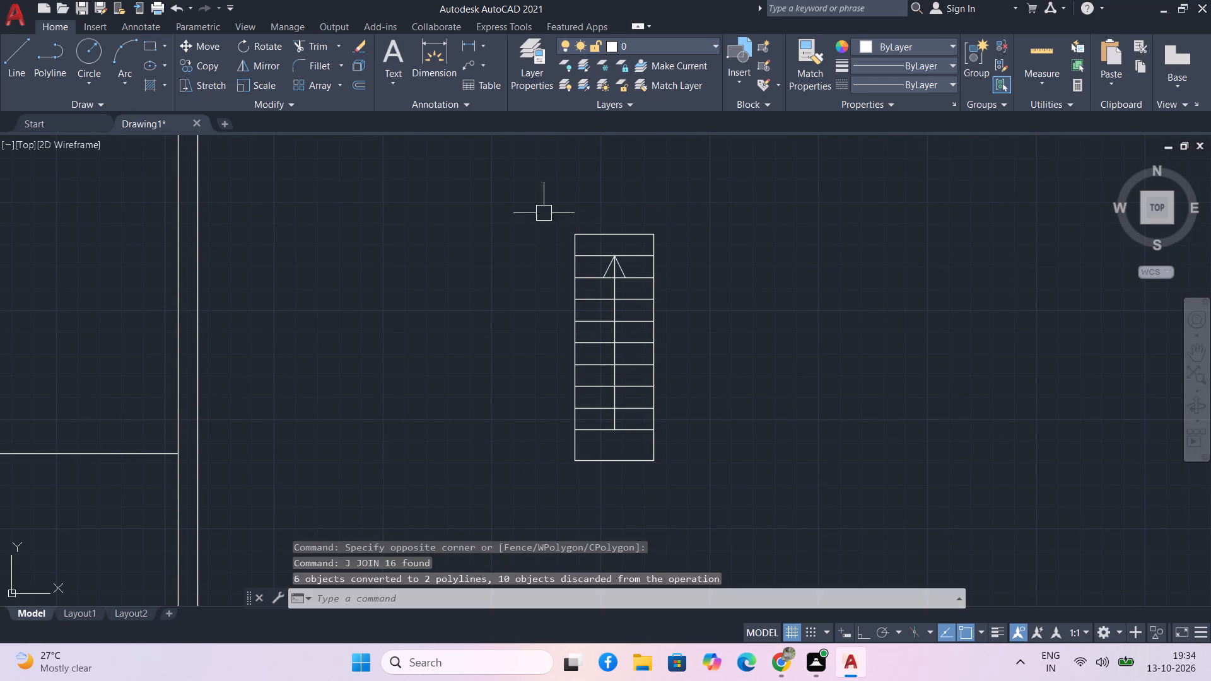
# Move the whole staircase by its upper-left corner into the plan, beside the right outer wall just below the upper-right room's partition.
pyautogui.click(592, 240)
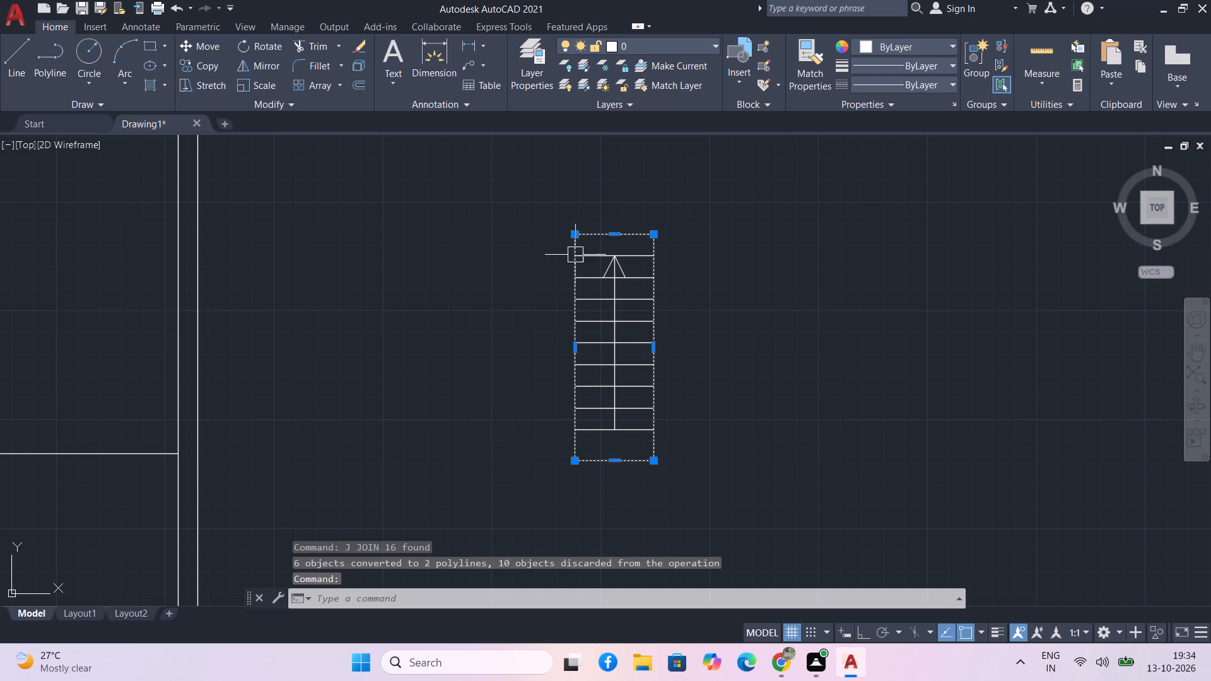
pyautogui.moveTo(725, 504); pyautogui.dragTo(672, 431)
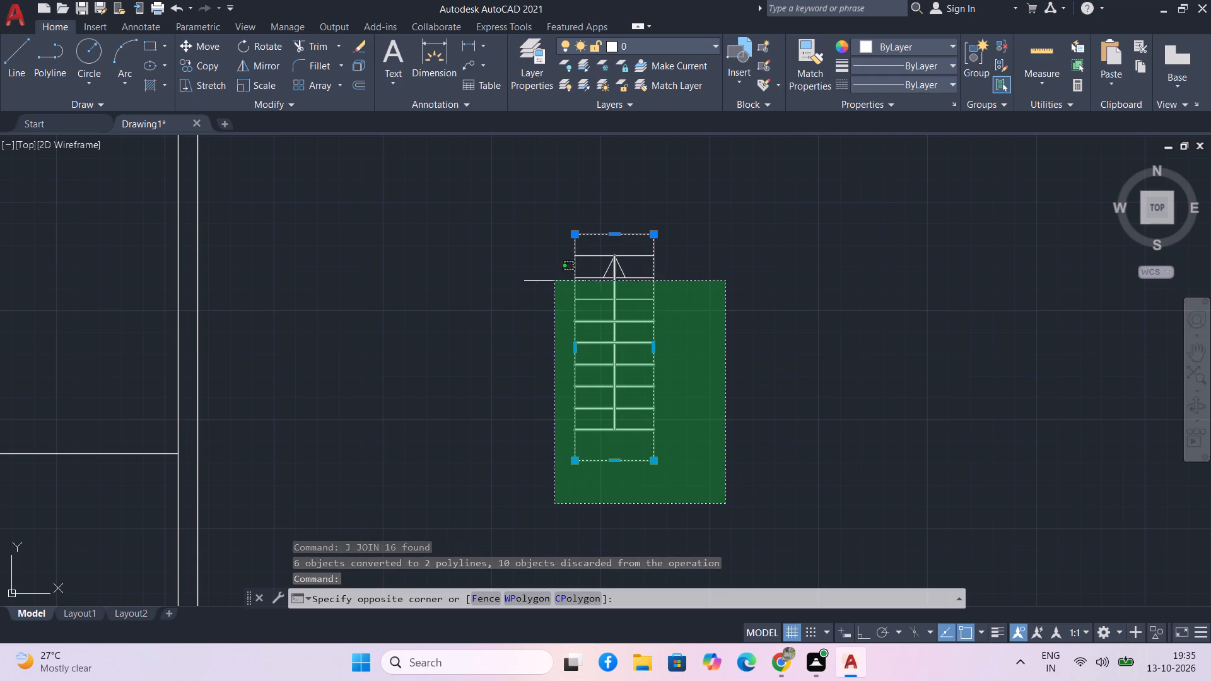
pyautogui.click(527, 219)
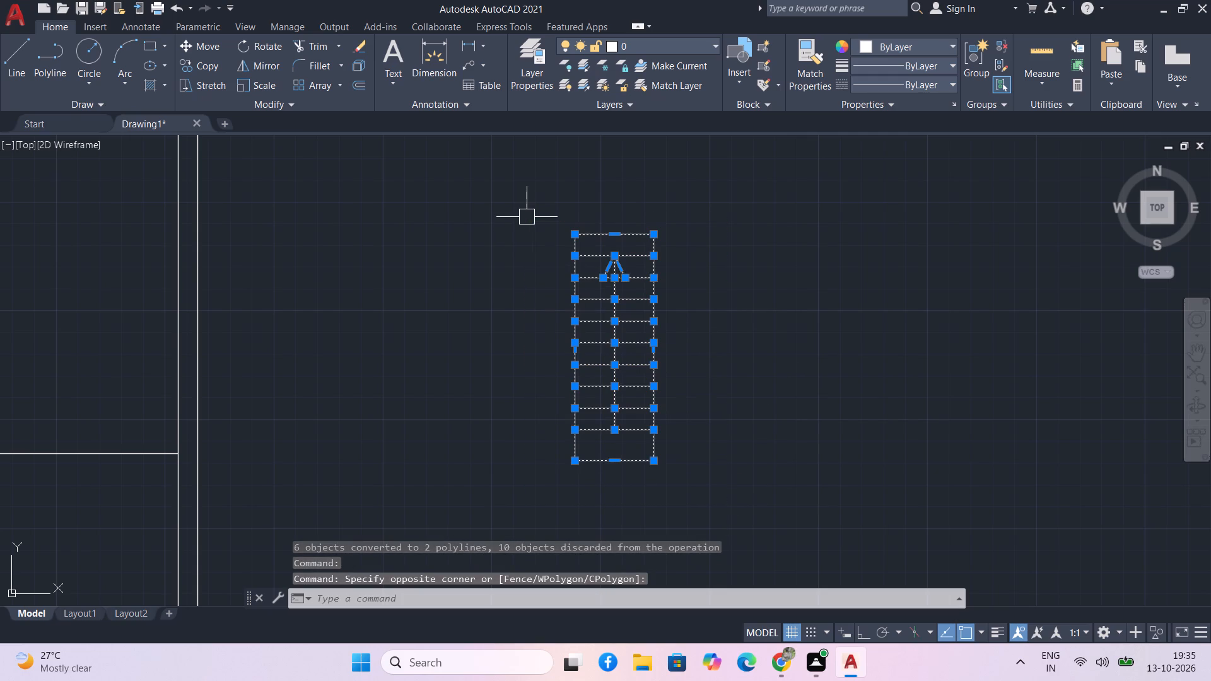
pyautogui.write('m')
pyautogui.press('space')
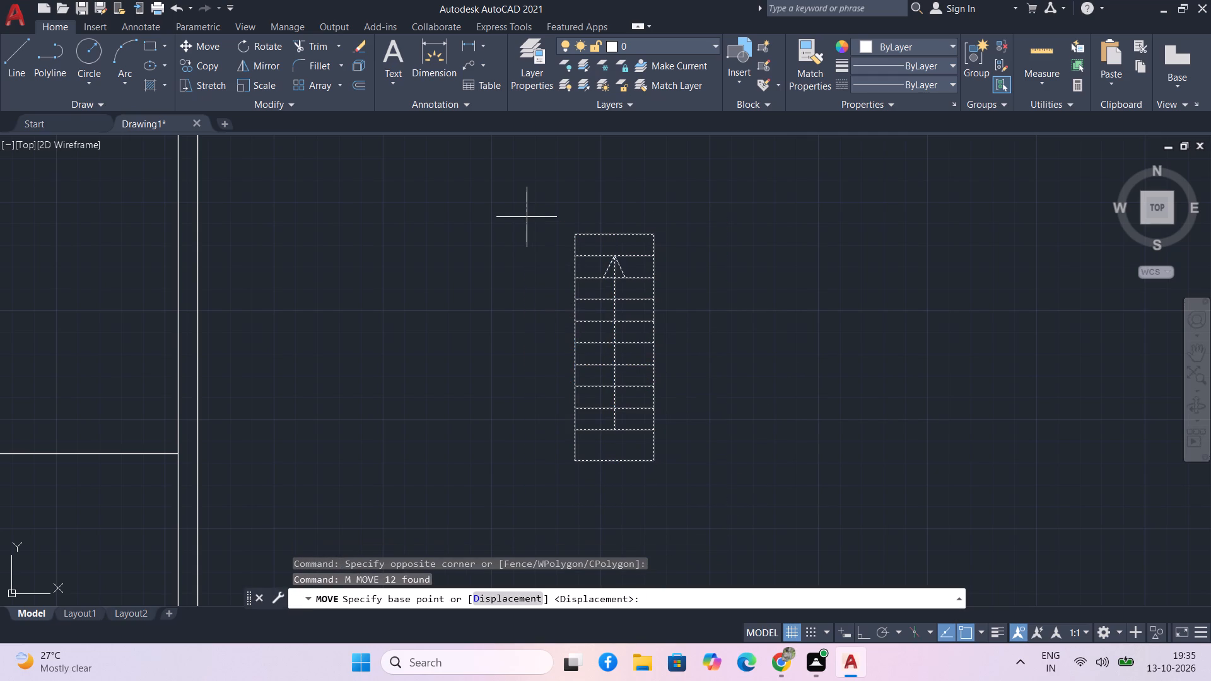
pyautogui.click(573, 232)
pyautogui.scroll(-2, 199, 262)
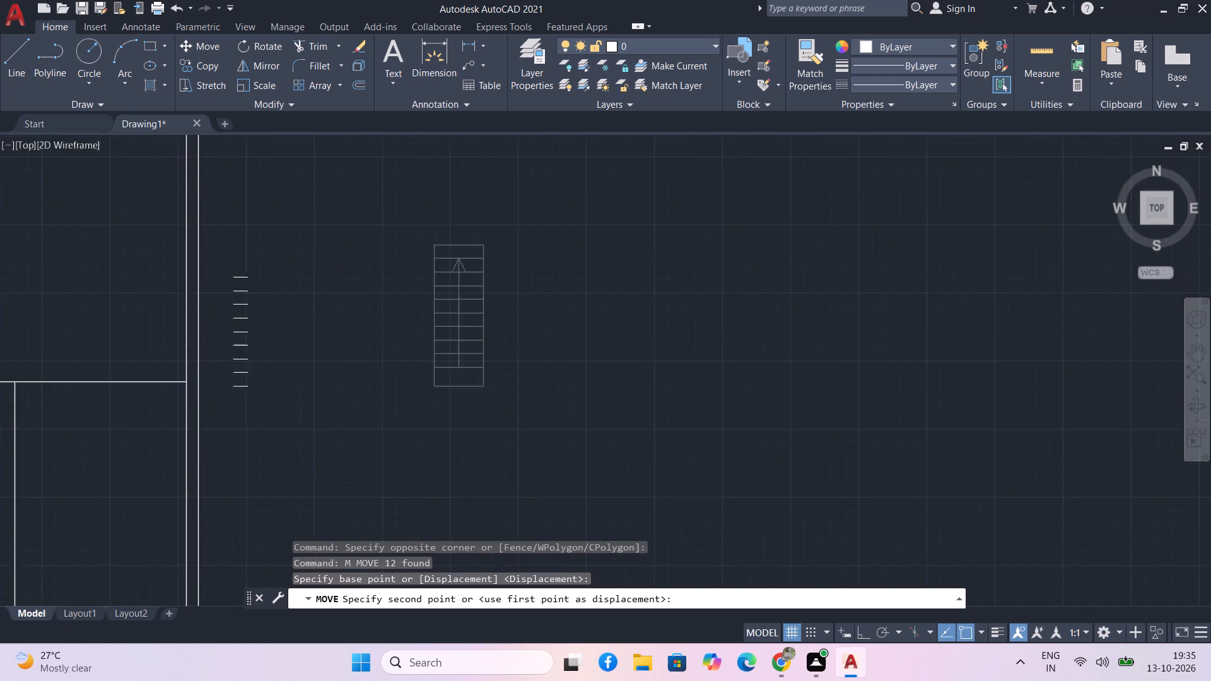
pyautogui.moveTo(159, 216); pyautogui.dragTo(164, 375, button='middle')
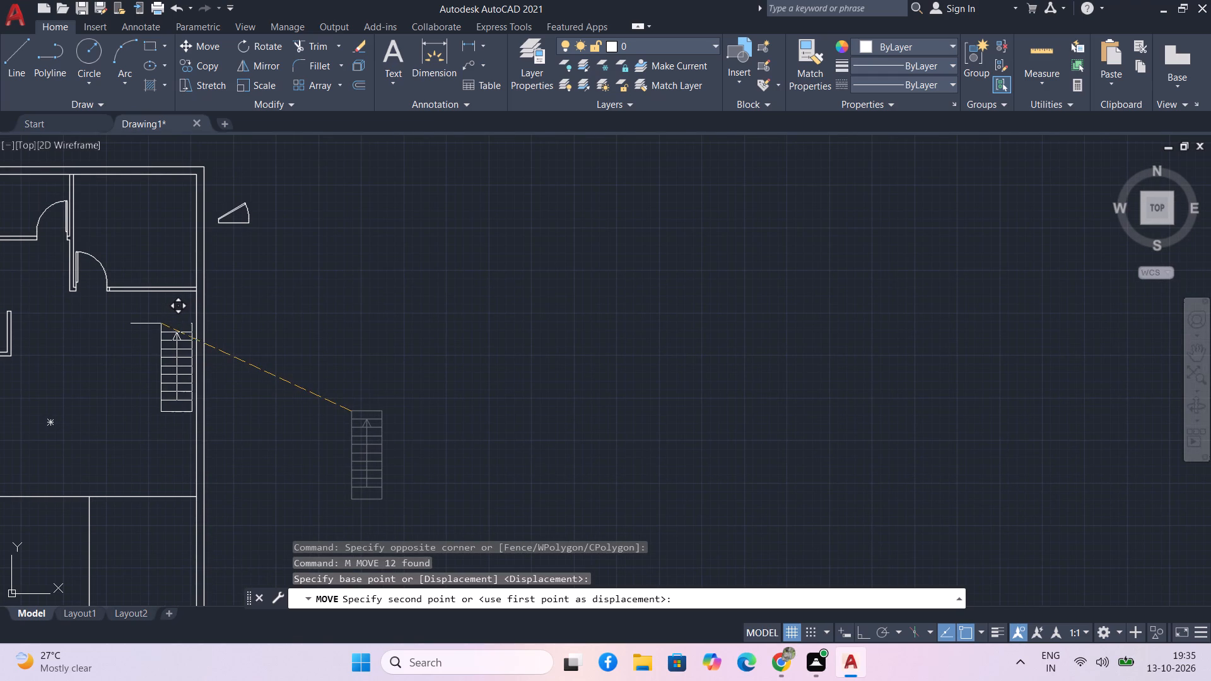
pyautogui.scroll(2, 161, 322)
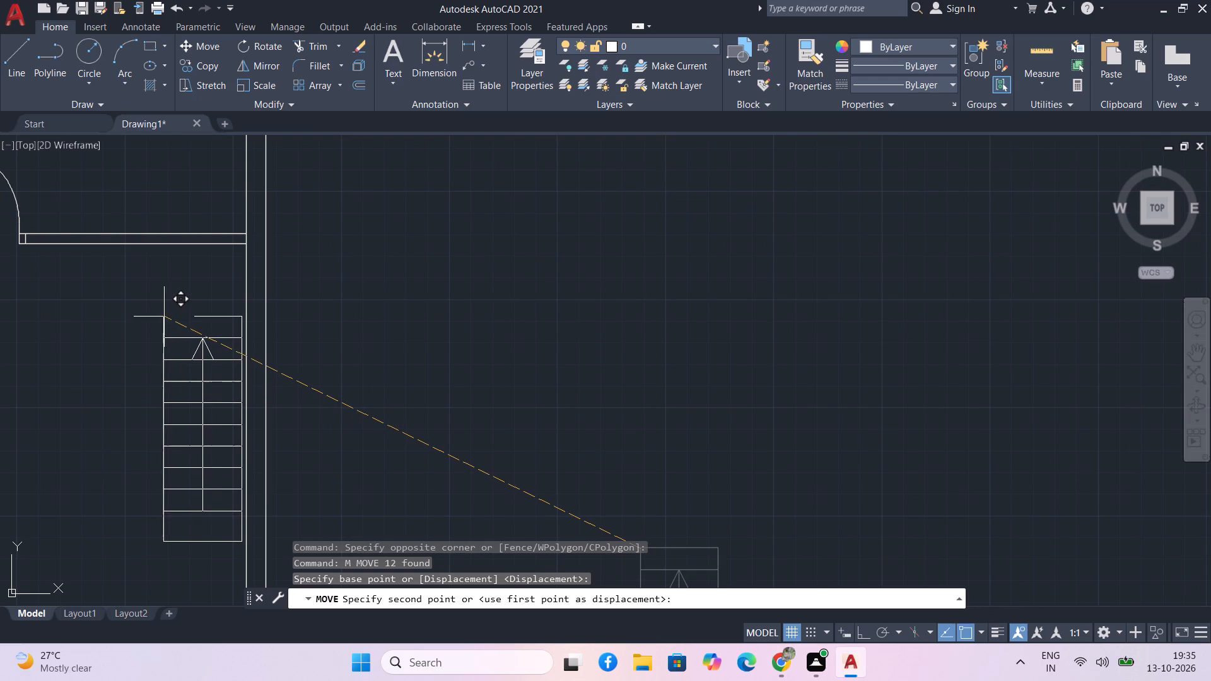
pyautogui.click(164, 317)
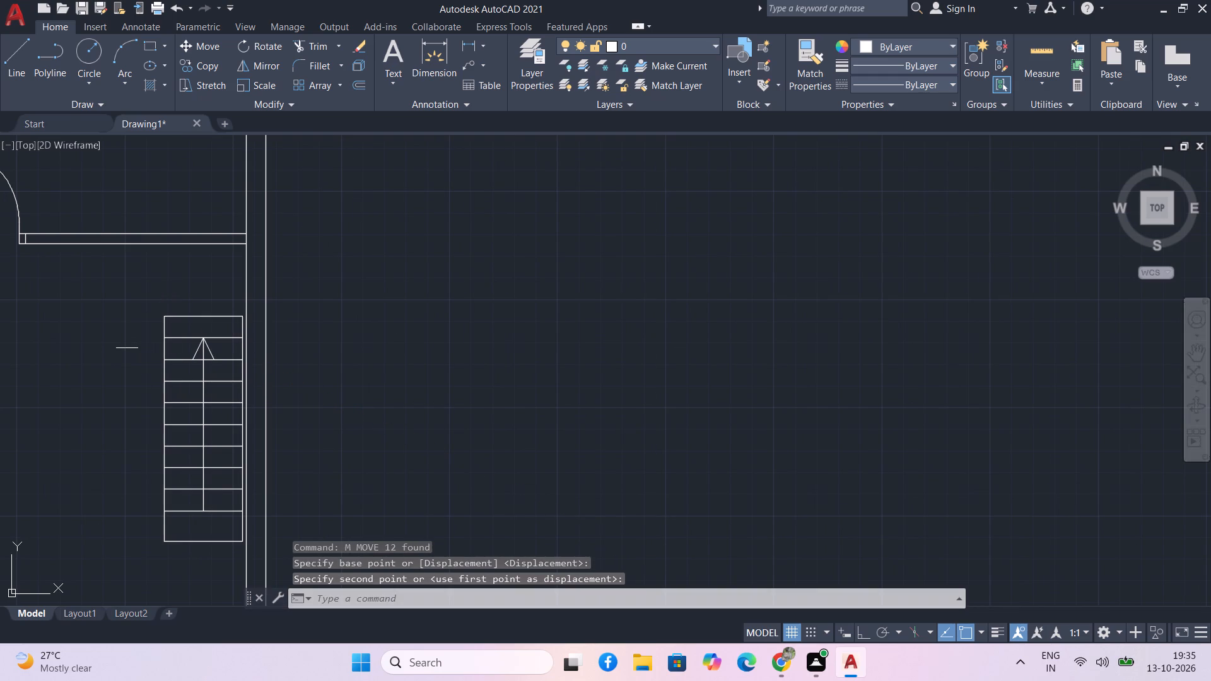
pyautogui.press('Escape')
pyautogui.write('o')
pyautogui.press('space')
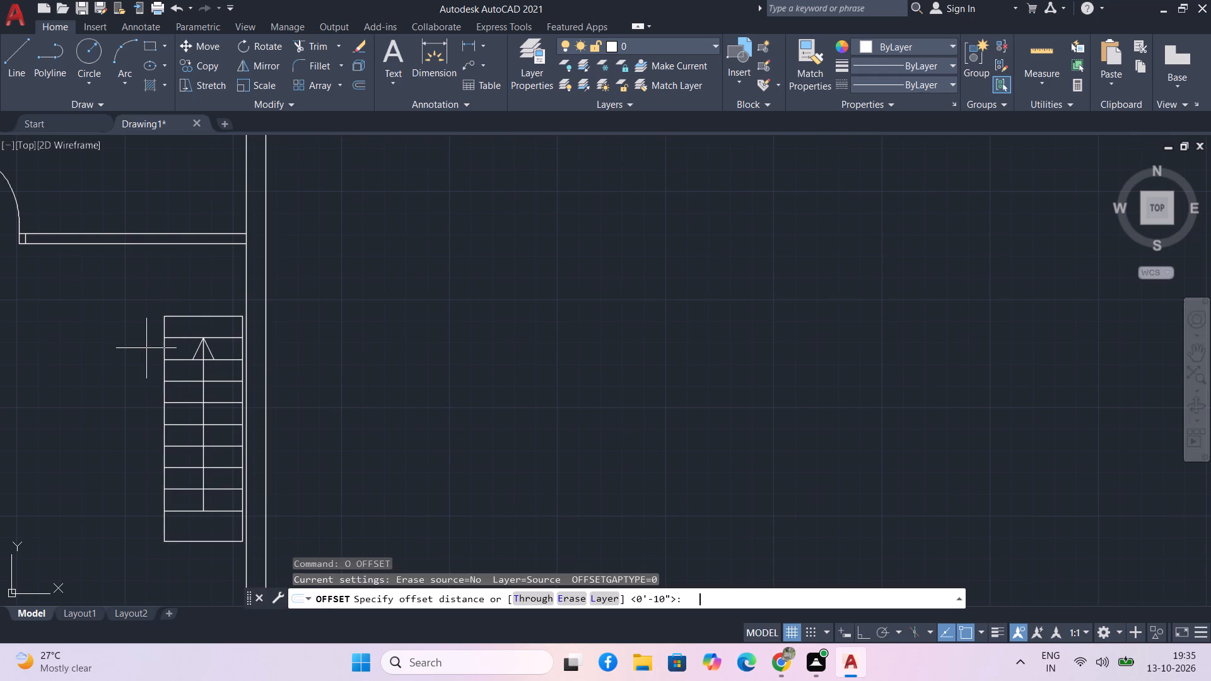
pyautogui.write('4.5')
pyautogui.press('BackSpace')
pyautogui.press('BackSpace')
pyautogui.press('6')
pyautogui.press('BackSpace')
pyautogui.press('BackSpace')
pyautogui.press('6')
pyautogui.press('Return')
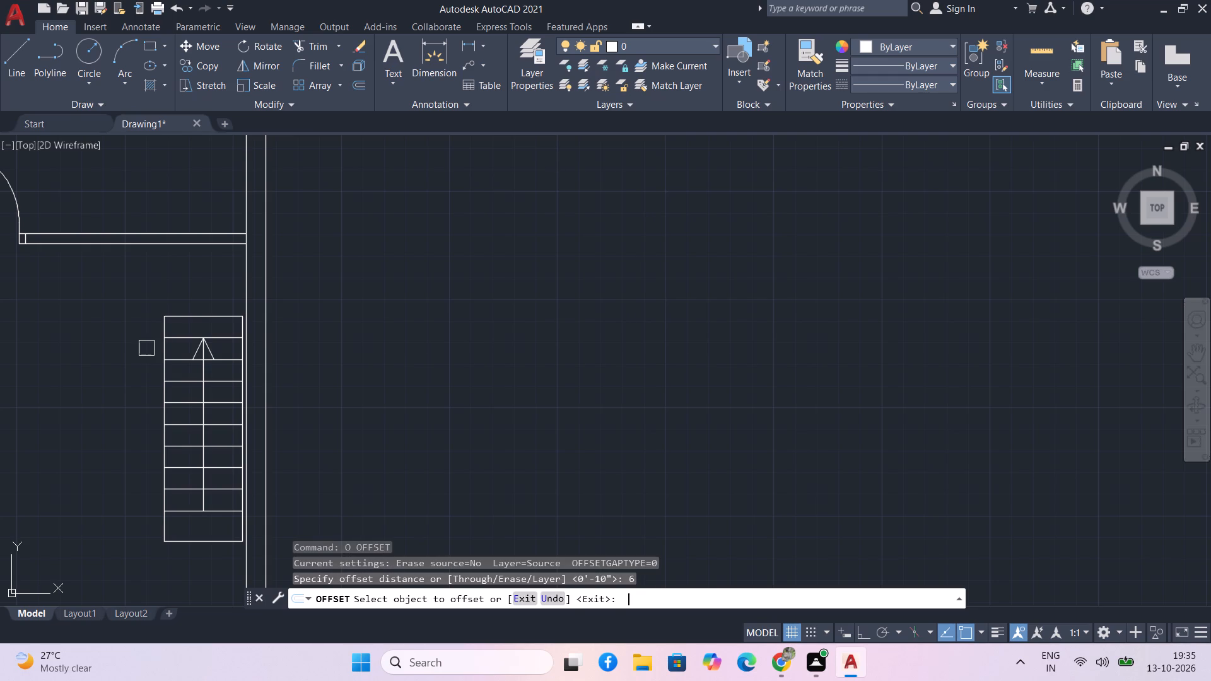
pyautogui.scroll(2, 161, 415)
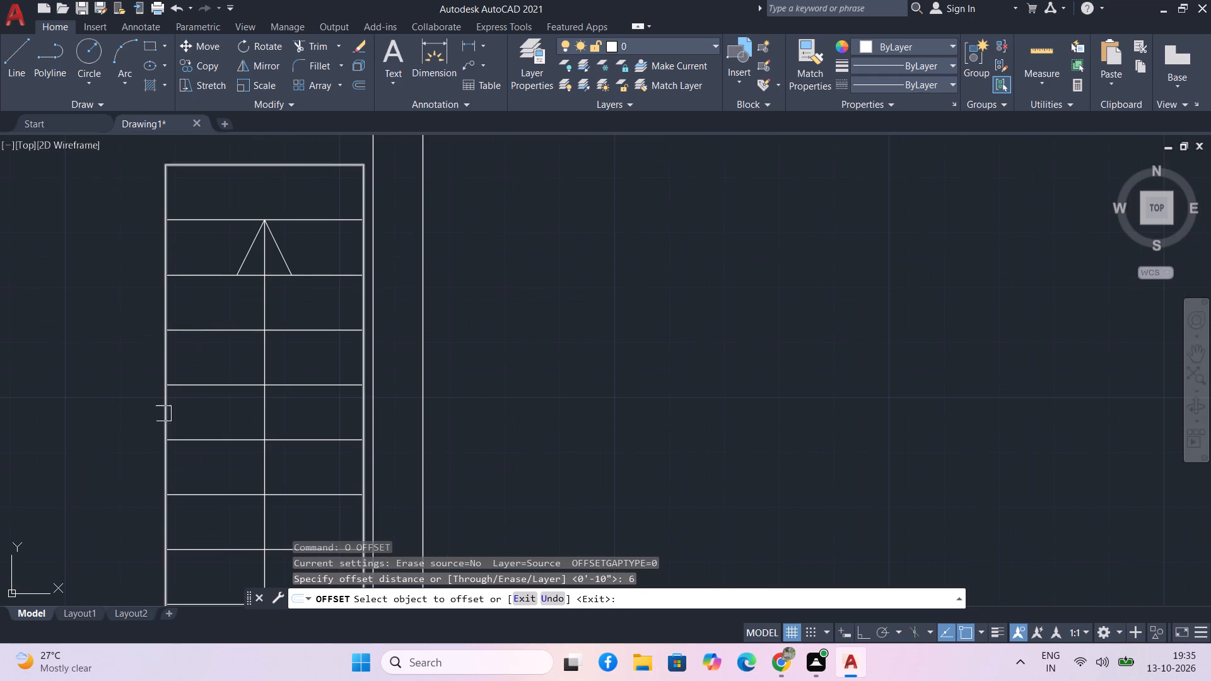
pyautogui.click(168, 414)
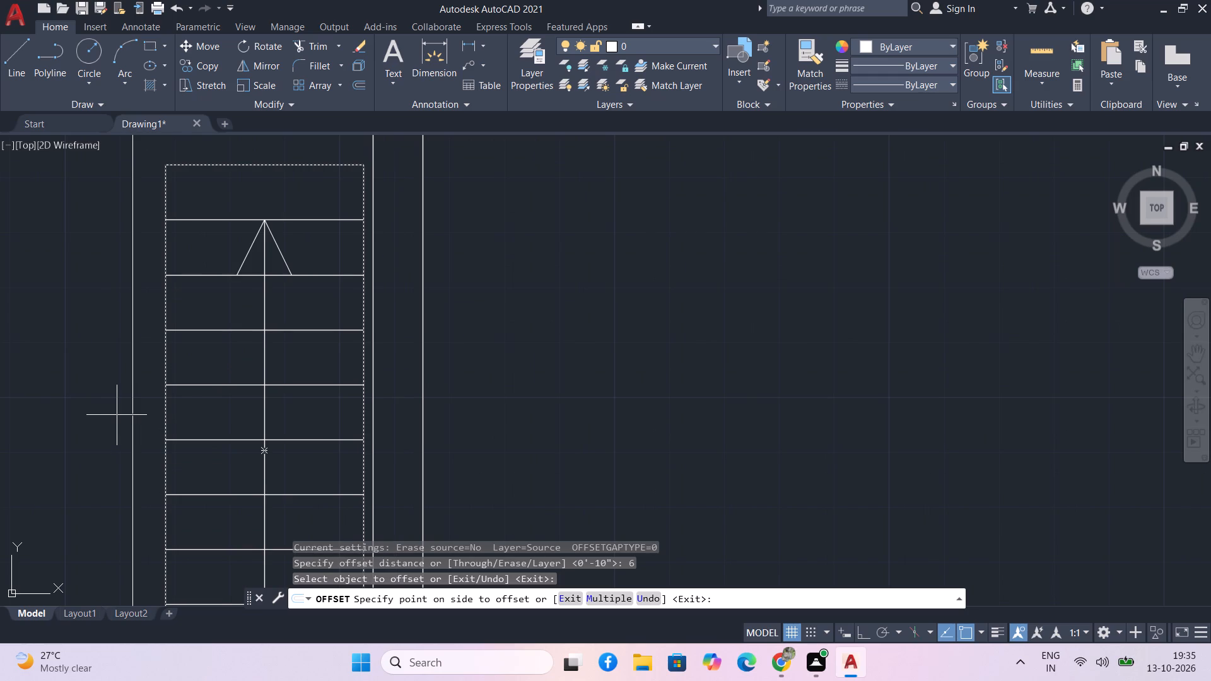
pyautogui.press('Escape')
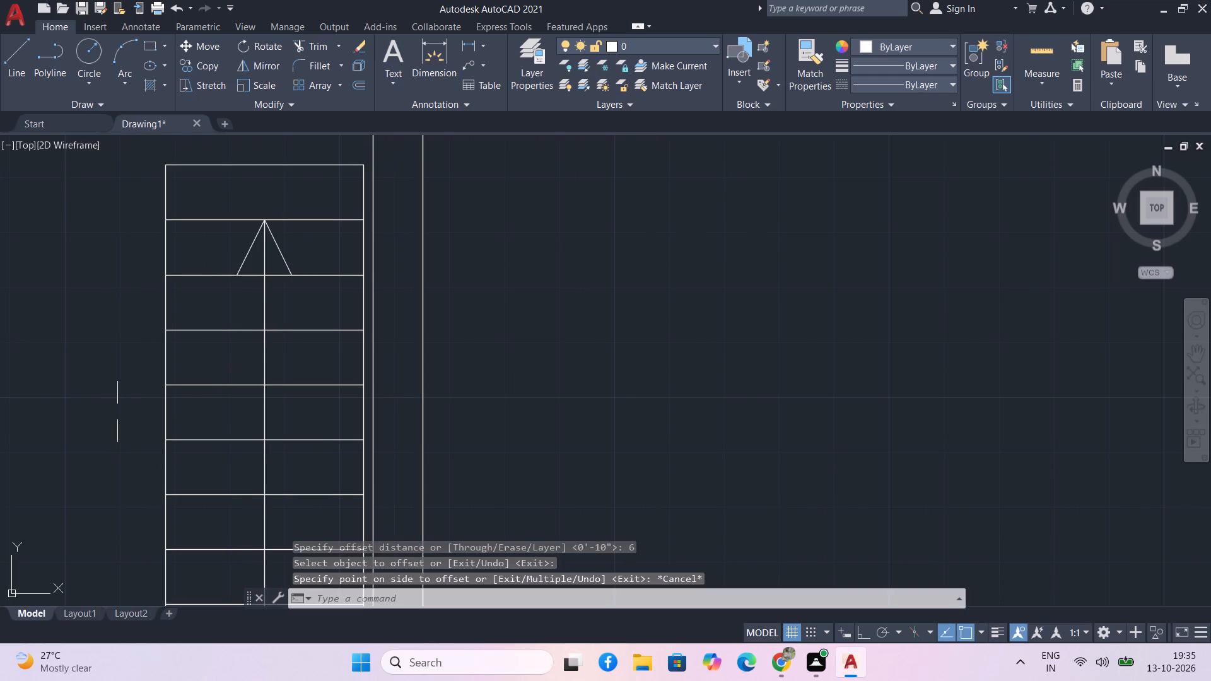
# Explode the whole staircase, including its outline, treads and arrow.
pyautogui.scroll(-1, 124, 409)
pyautogui.moveTo(124, 409); pyautogui.dragTo(139, 412, button='middle')
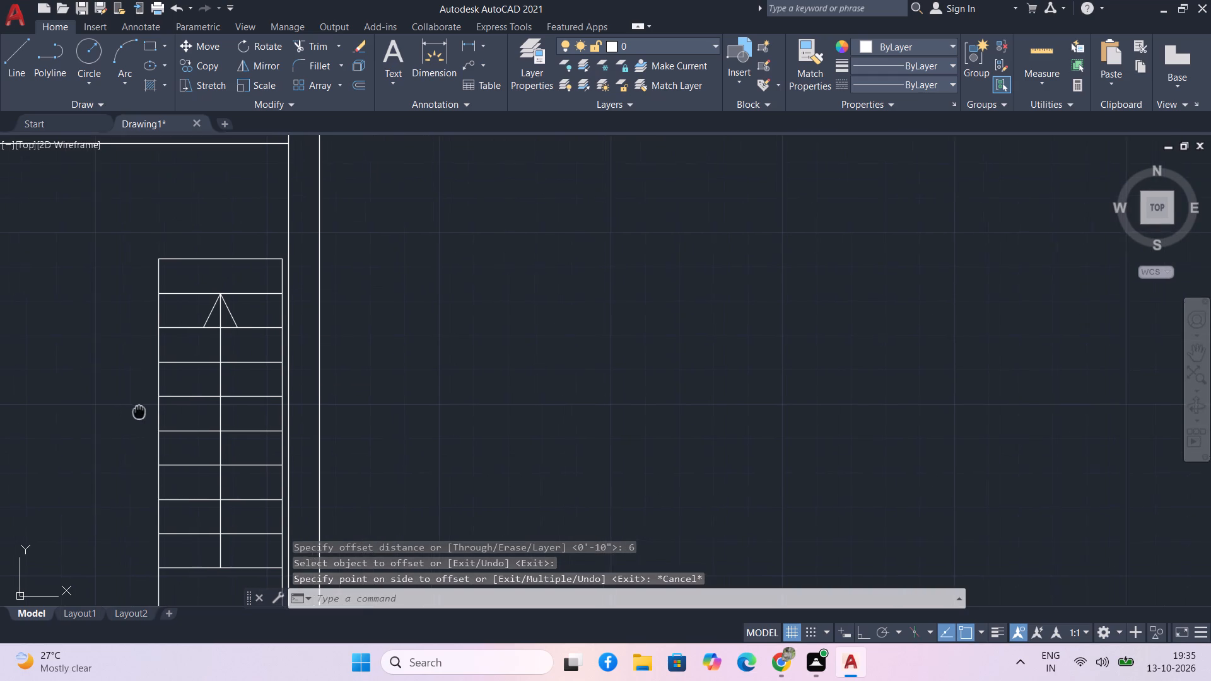
pyautogui.moveTo(139, 412); pyautogui.dragTo(221, 358, button='middle')
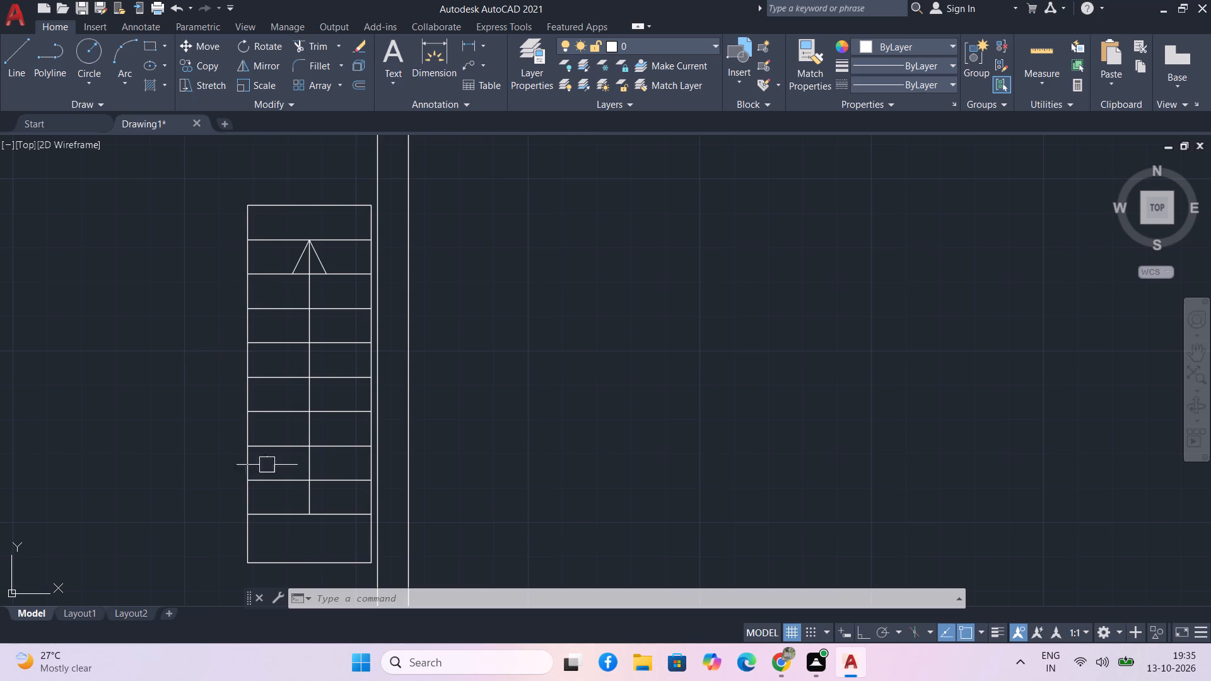
pyautogui.moveTo(265, 460); pyautogui.dragTo(259, 431, button='middle')
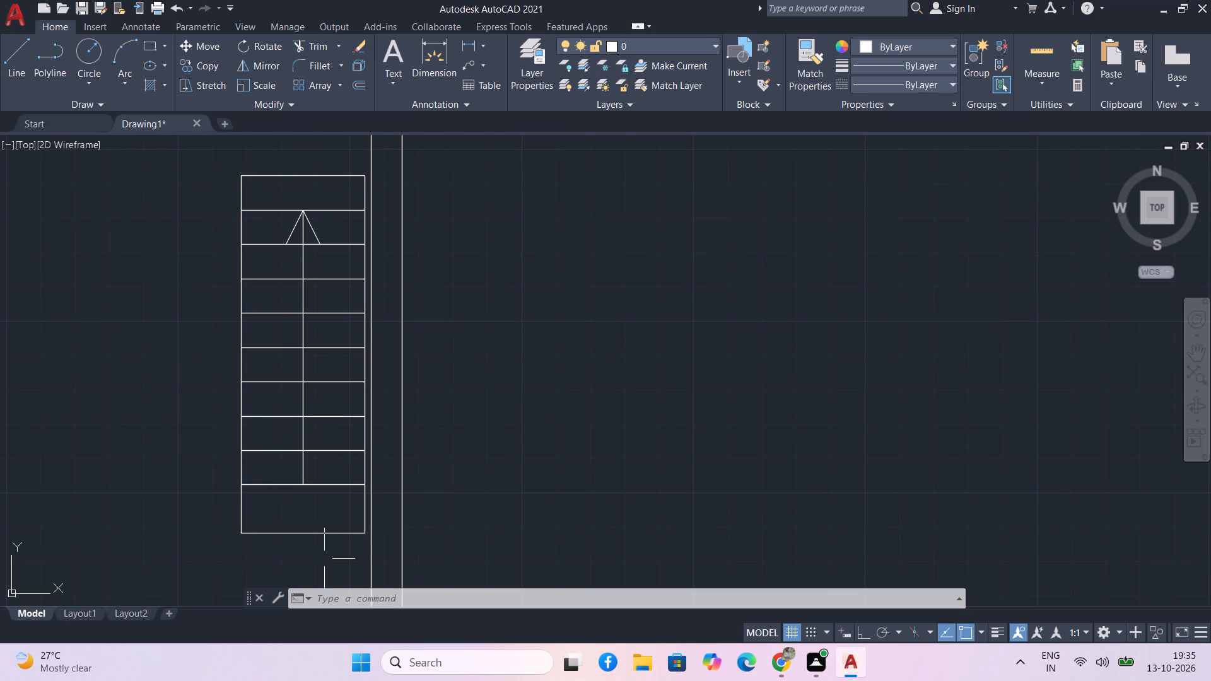
pyautogui.click(336, 556)
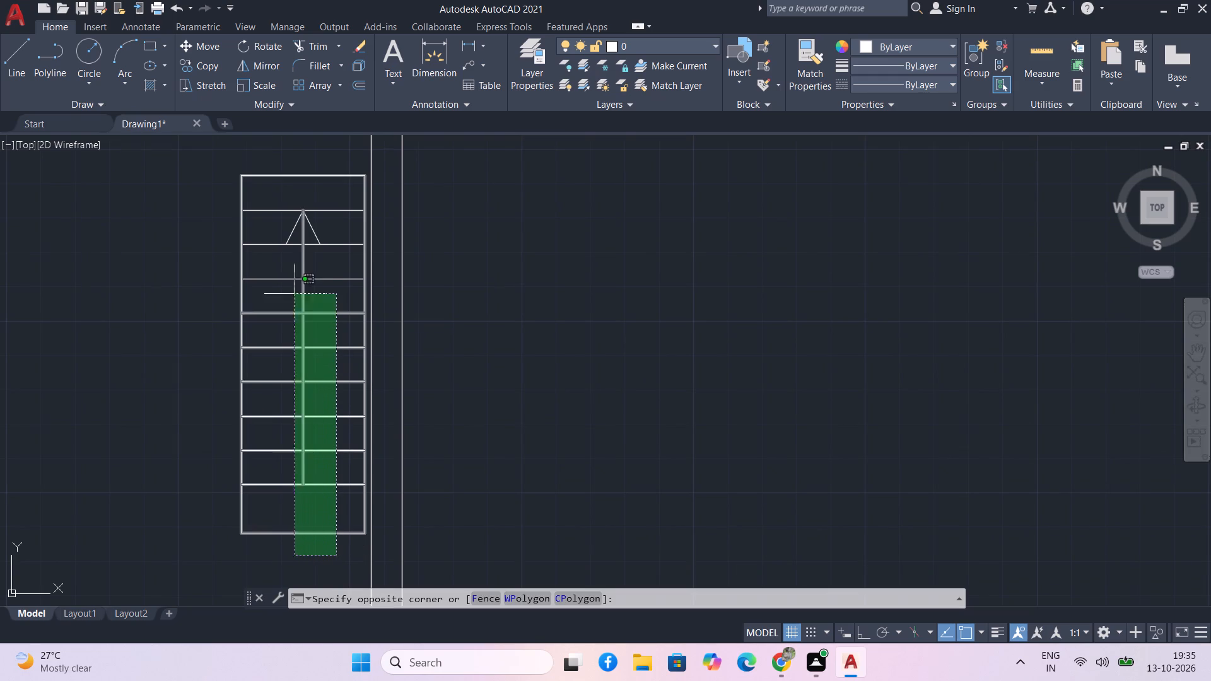
pyautogui.click(169, 160)
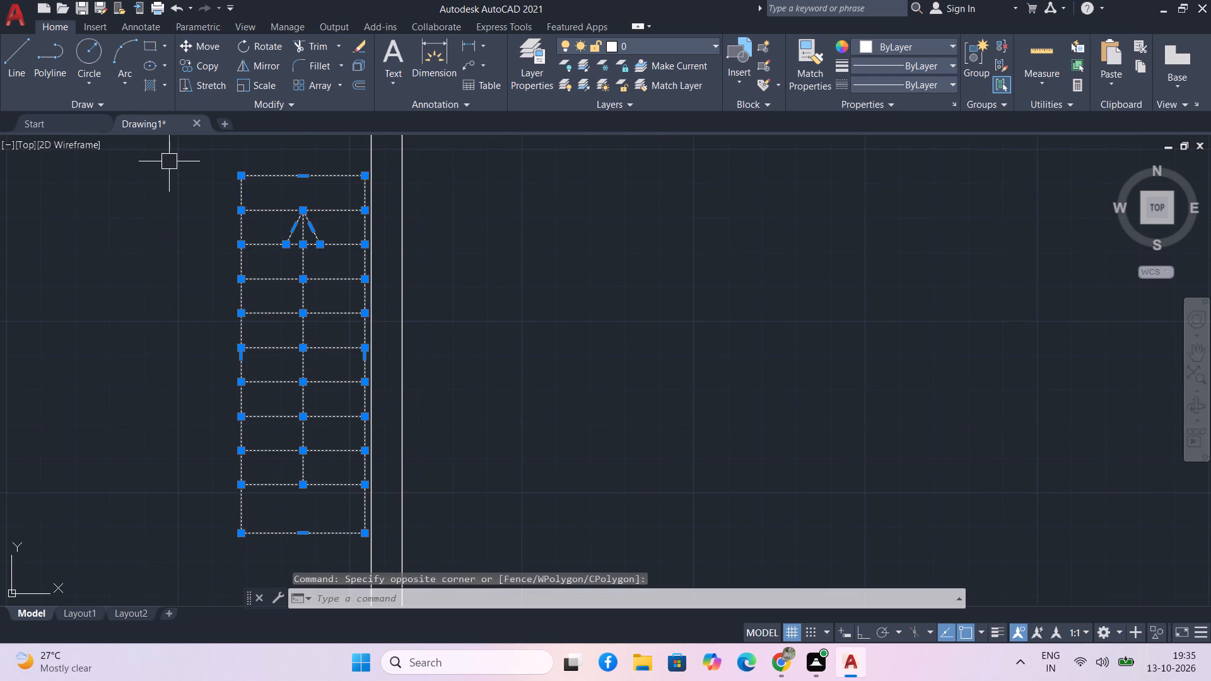
pyautogui.write('x')
pyautogui.press('space')
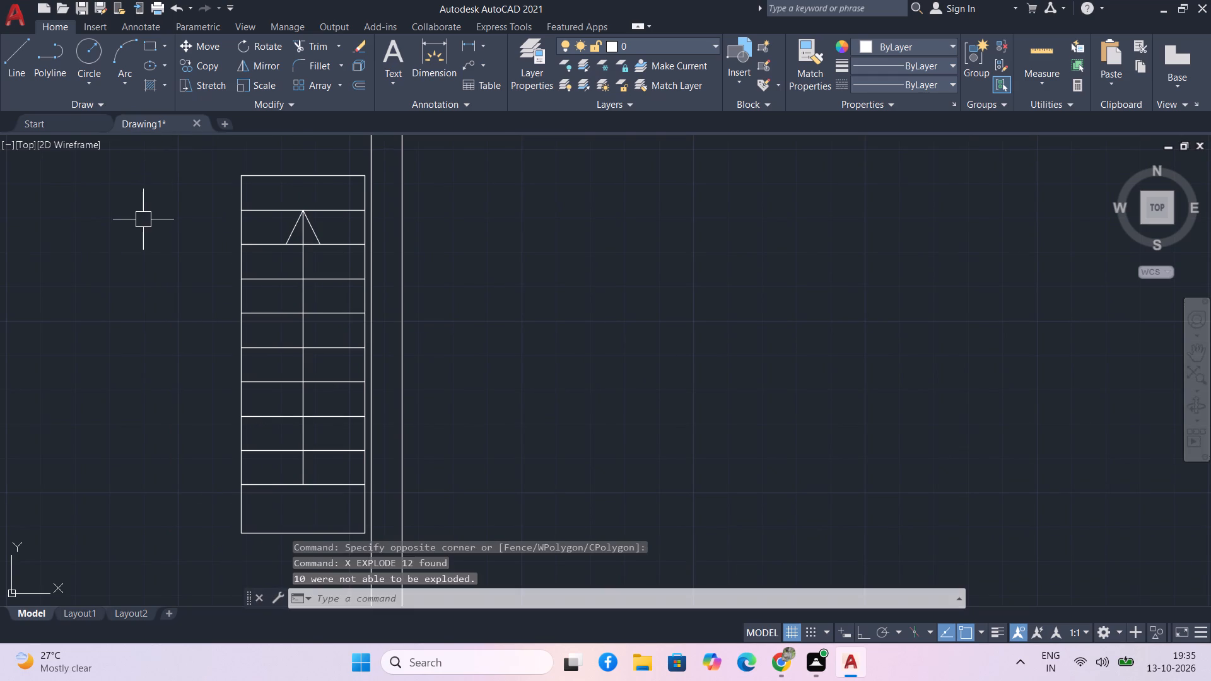
# Offset the left side line of the staircase 6" outward to the left.
pyautogui.write('o')
pyautogui.press('space')
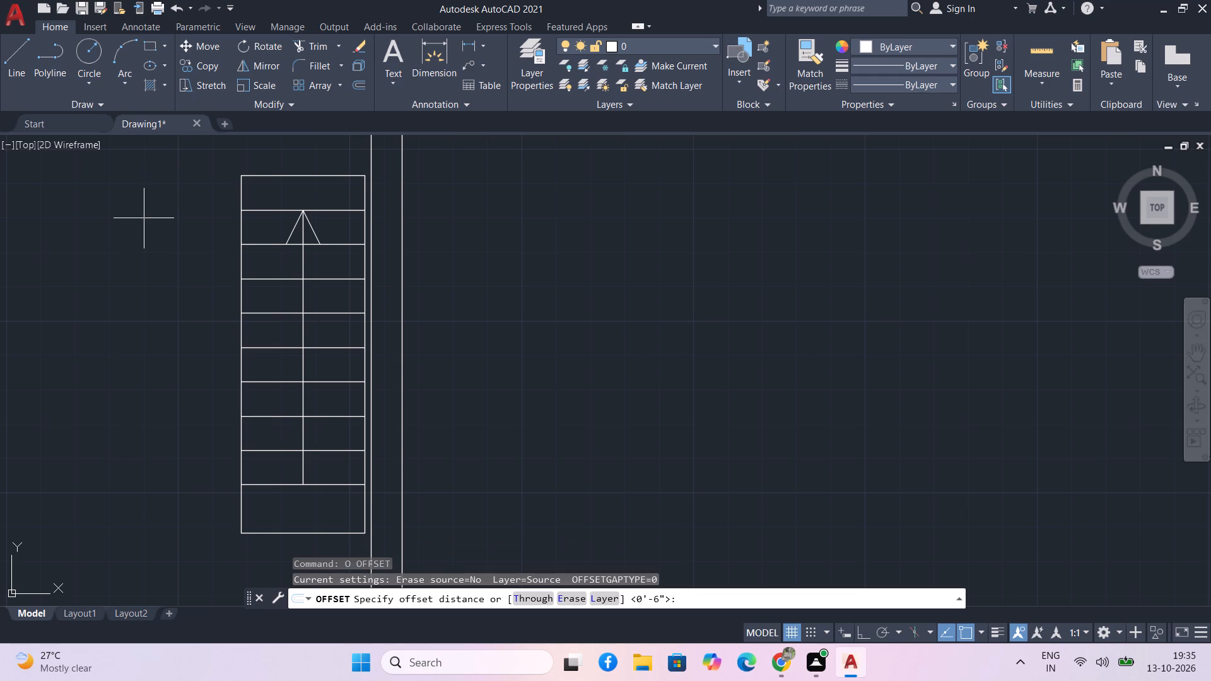
pyautogui.press('6')
pyautogui.press('Return')
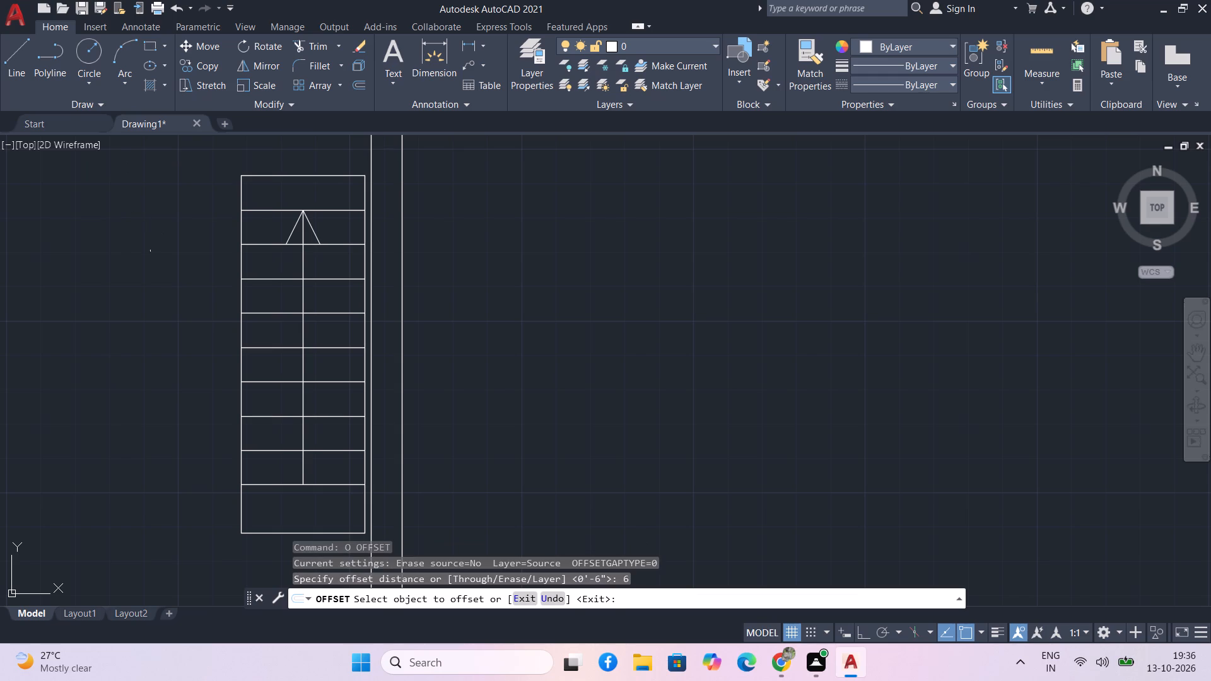
pyautogui.click(244, 298)
pyautogui.click(191, 293)
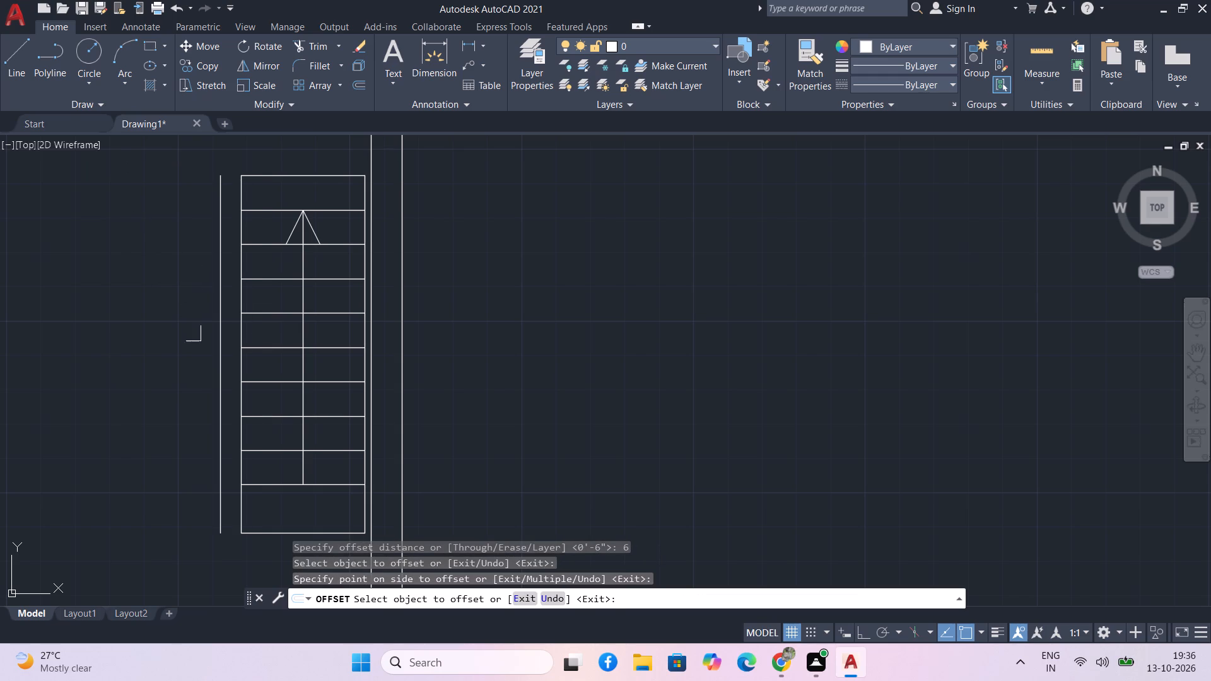
pyautogui.press('Escape')
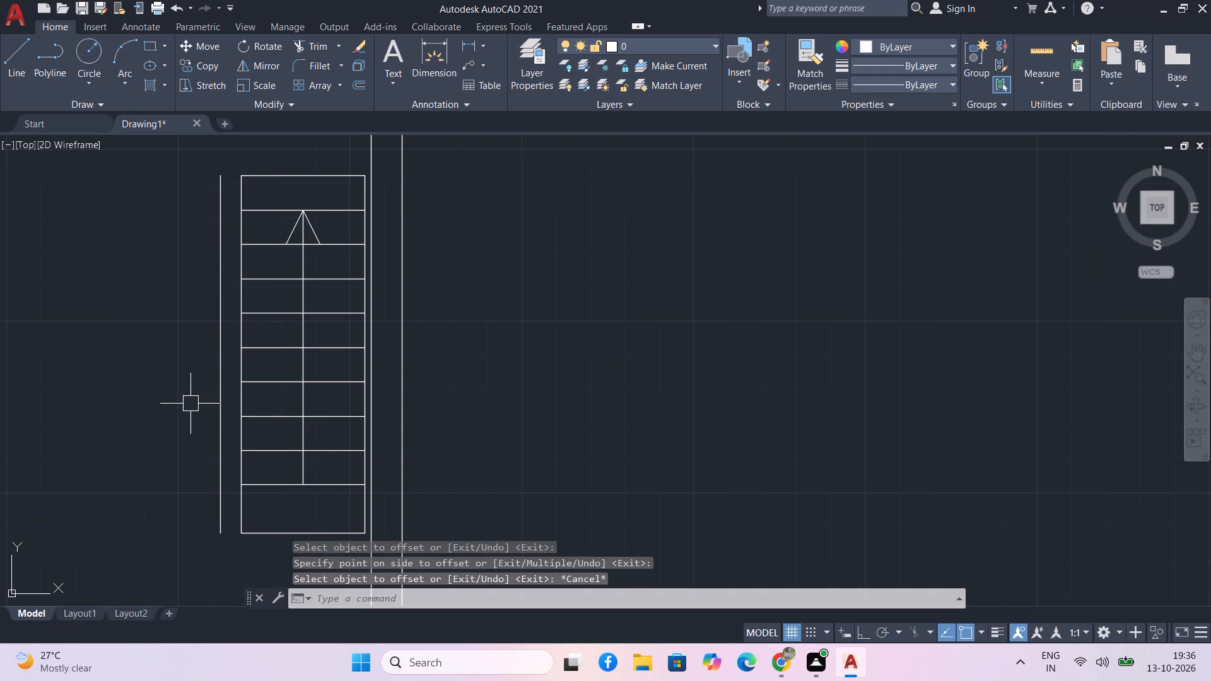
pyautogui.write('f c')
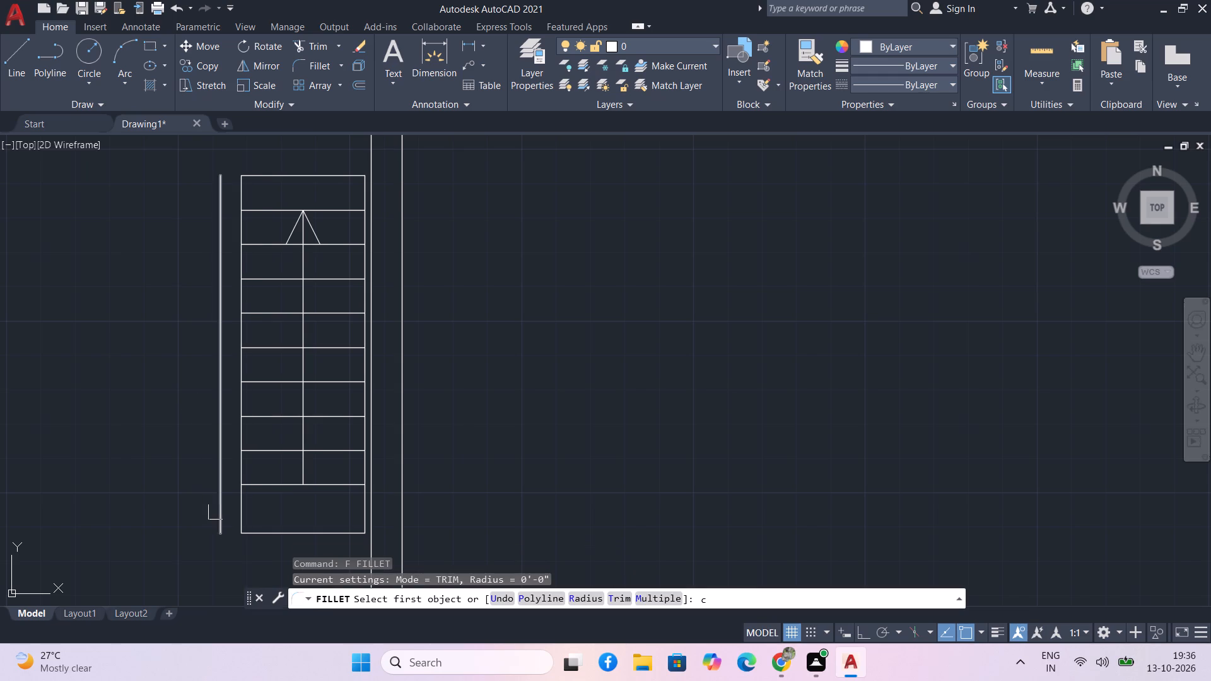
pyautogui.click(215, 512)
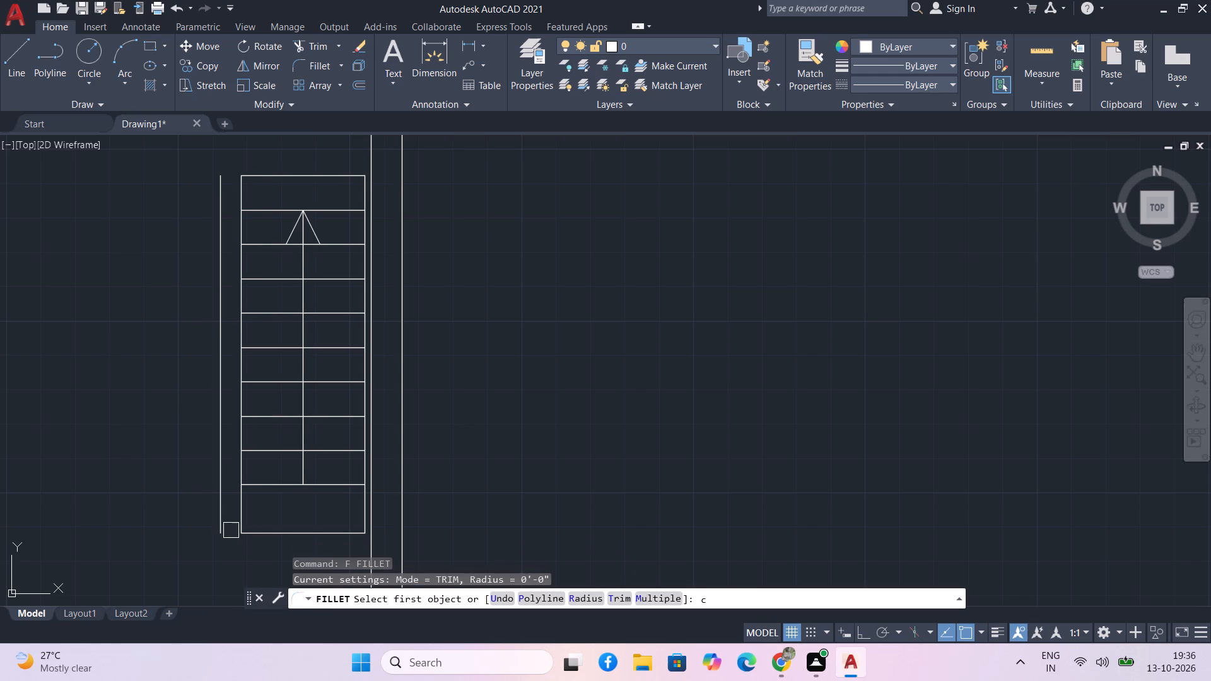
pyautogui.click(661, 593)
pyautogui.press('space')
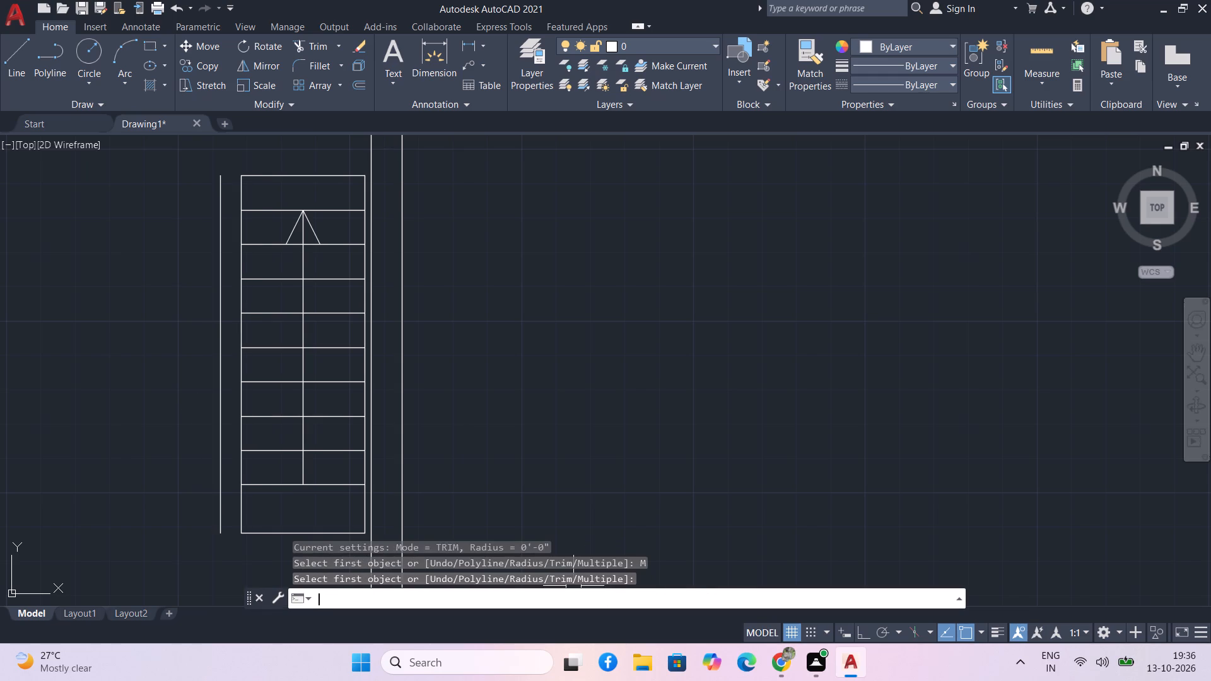
# Fillet the offset side line with the staircase's bottom and top edges to close both left corners.
pyautogui.write('f')
pyautogui.press('space')
pyautogui.click(218, 498)
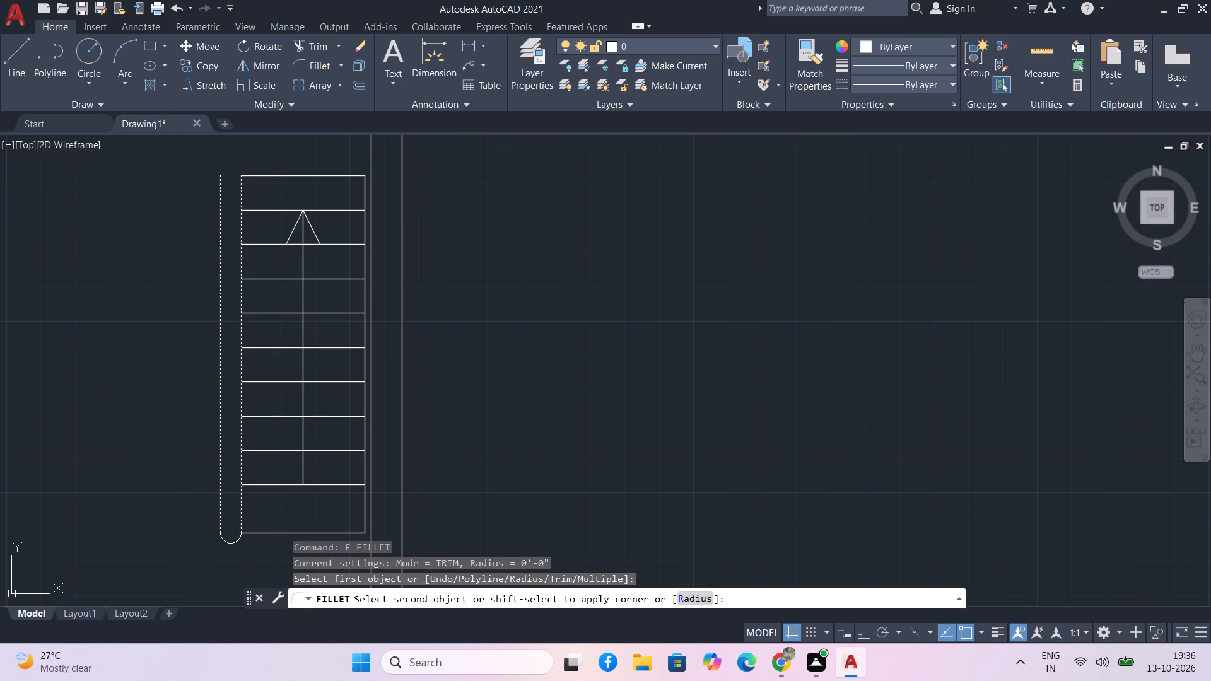
pyautogui.click(269, 535)
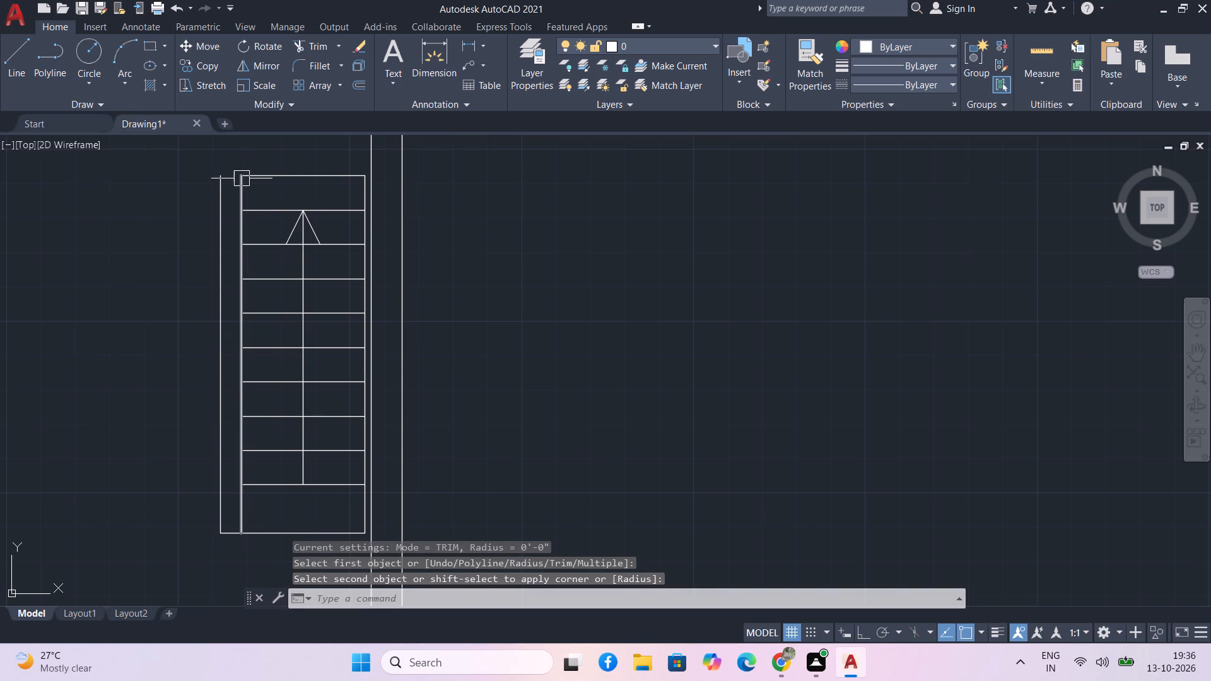
pyautogui.press('f')
pyautogui.press('space')
pyautogui.click(218, 192)
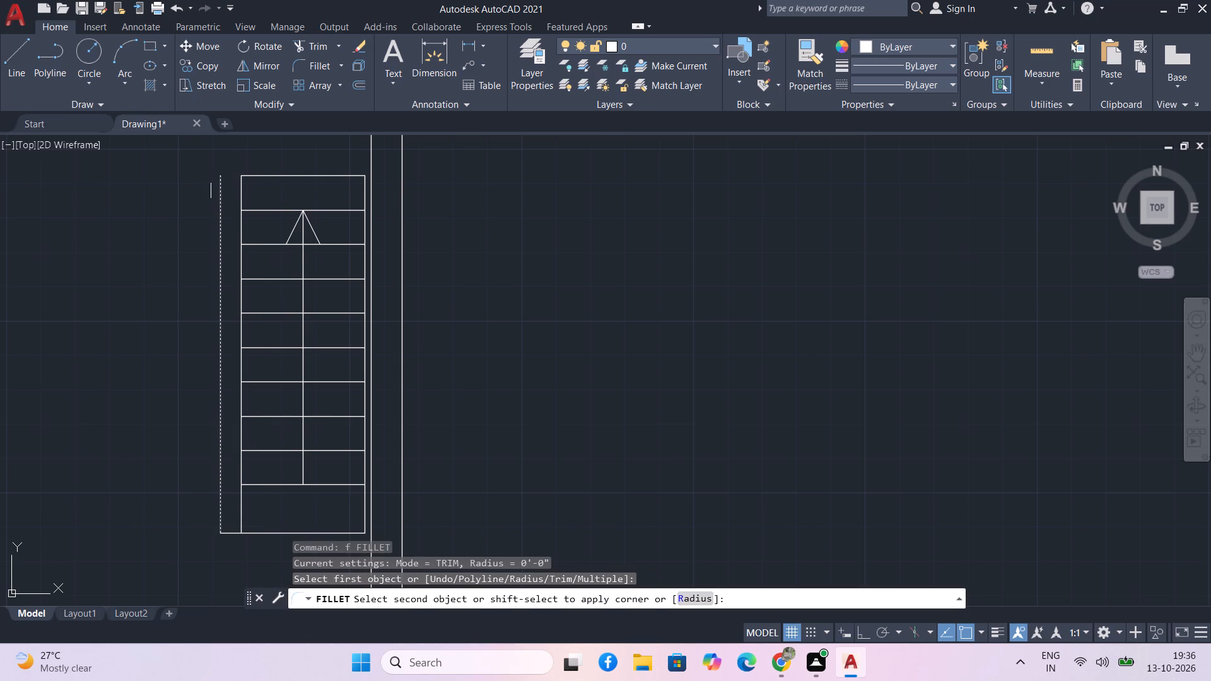
pyautogui.click(263, 175)
pyautogui.press('space')
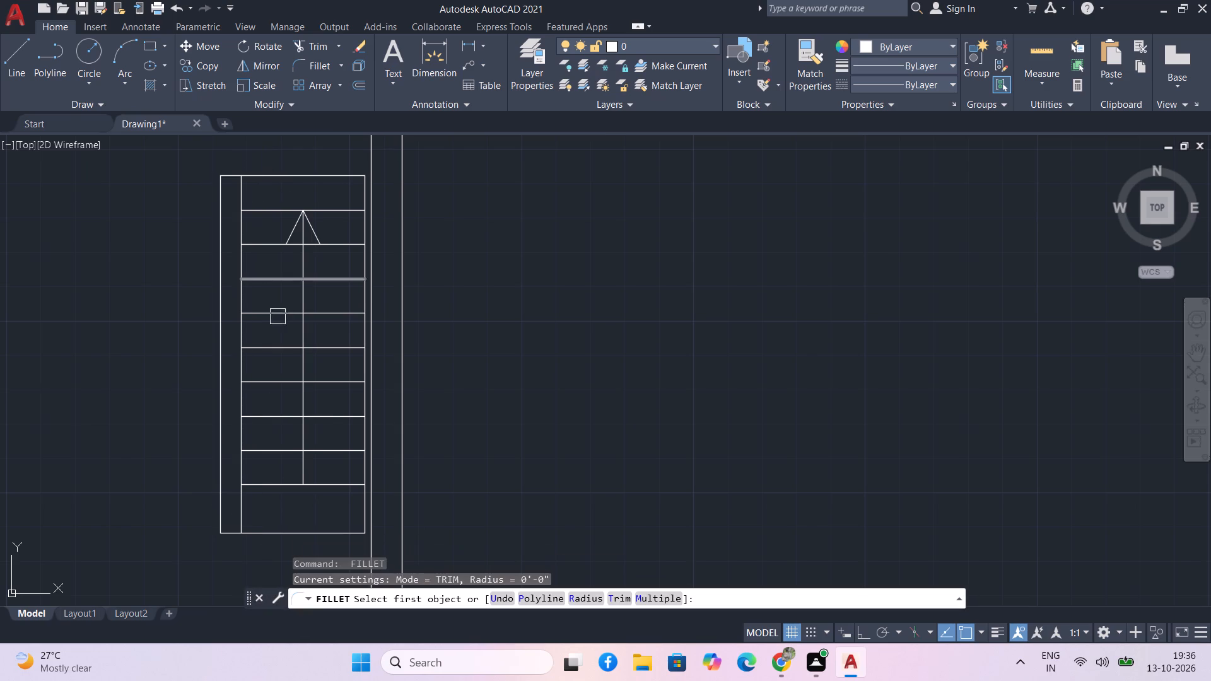
pyautogui.press('Escape')
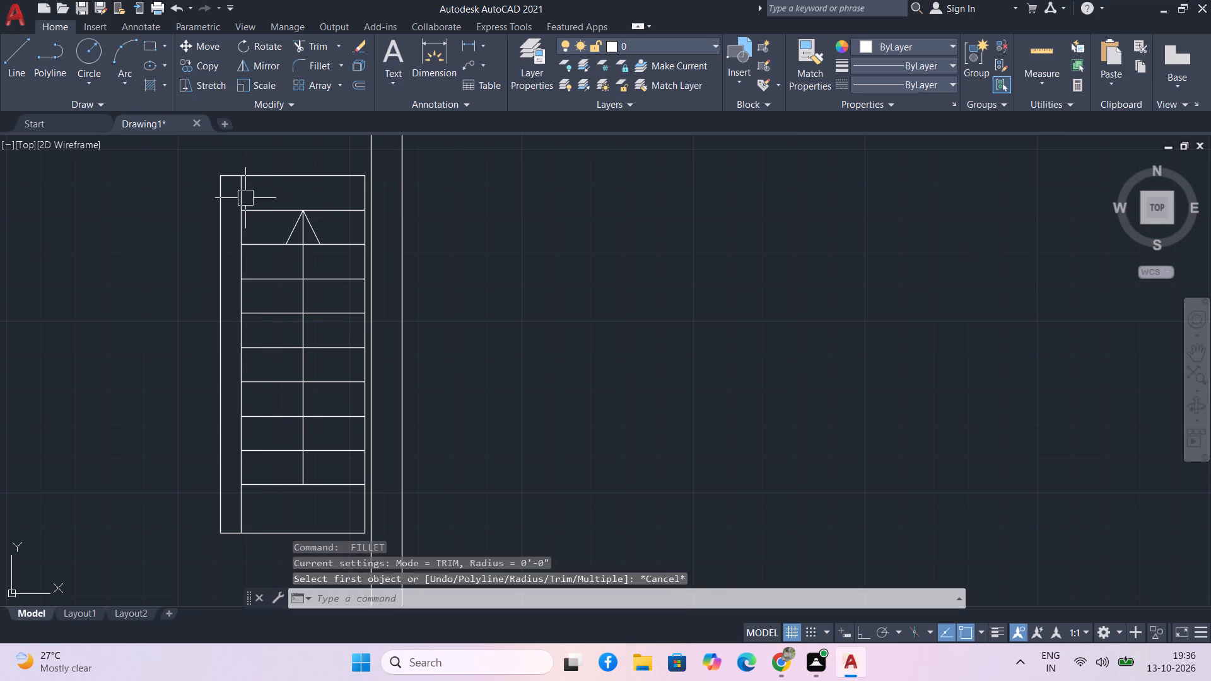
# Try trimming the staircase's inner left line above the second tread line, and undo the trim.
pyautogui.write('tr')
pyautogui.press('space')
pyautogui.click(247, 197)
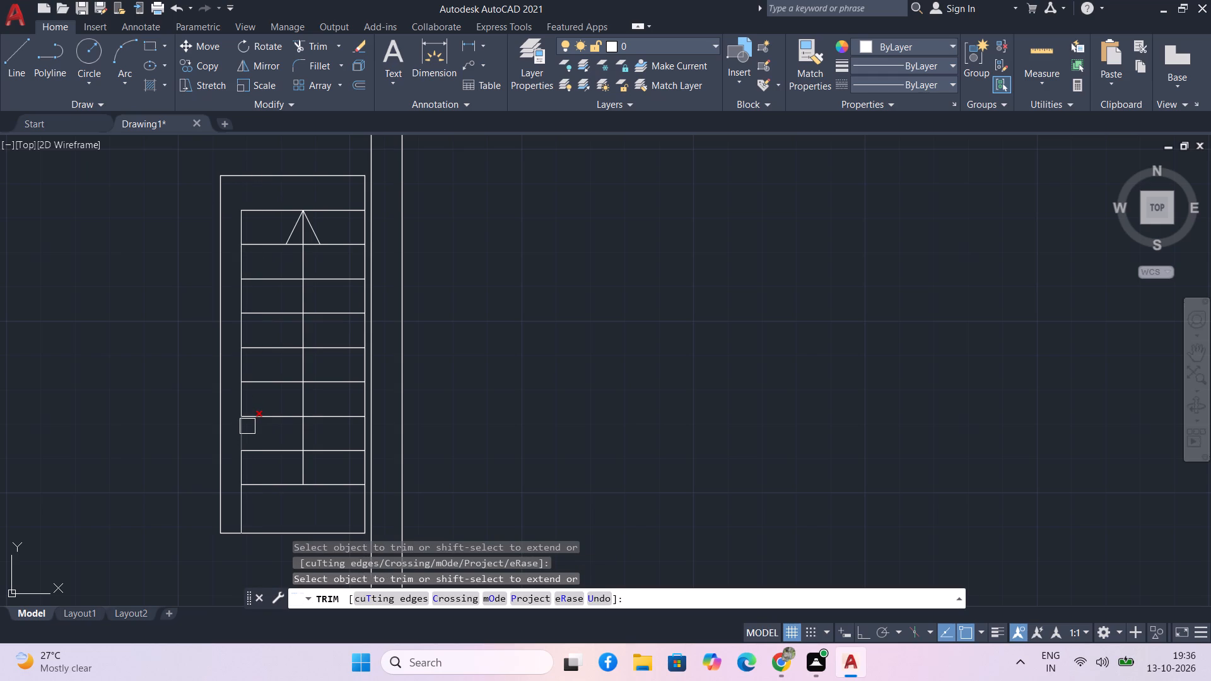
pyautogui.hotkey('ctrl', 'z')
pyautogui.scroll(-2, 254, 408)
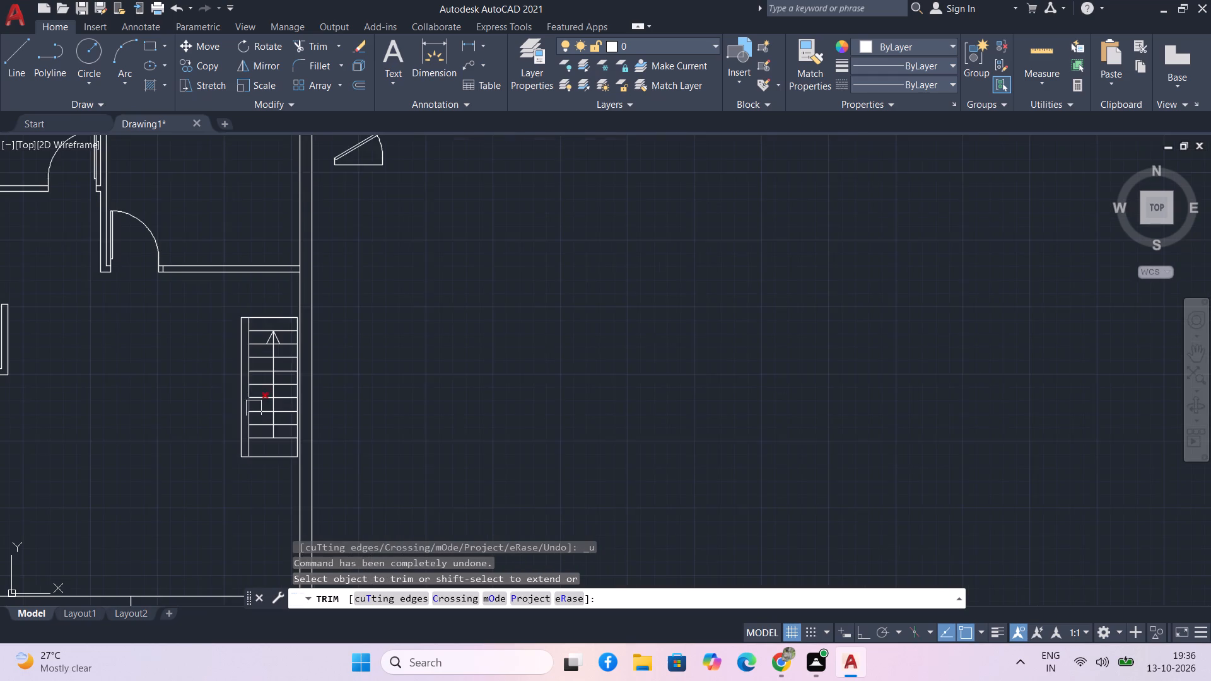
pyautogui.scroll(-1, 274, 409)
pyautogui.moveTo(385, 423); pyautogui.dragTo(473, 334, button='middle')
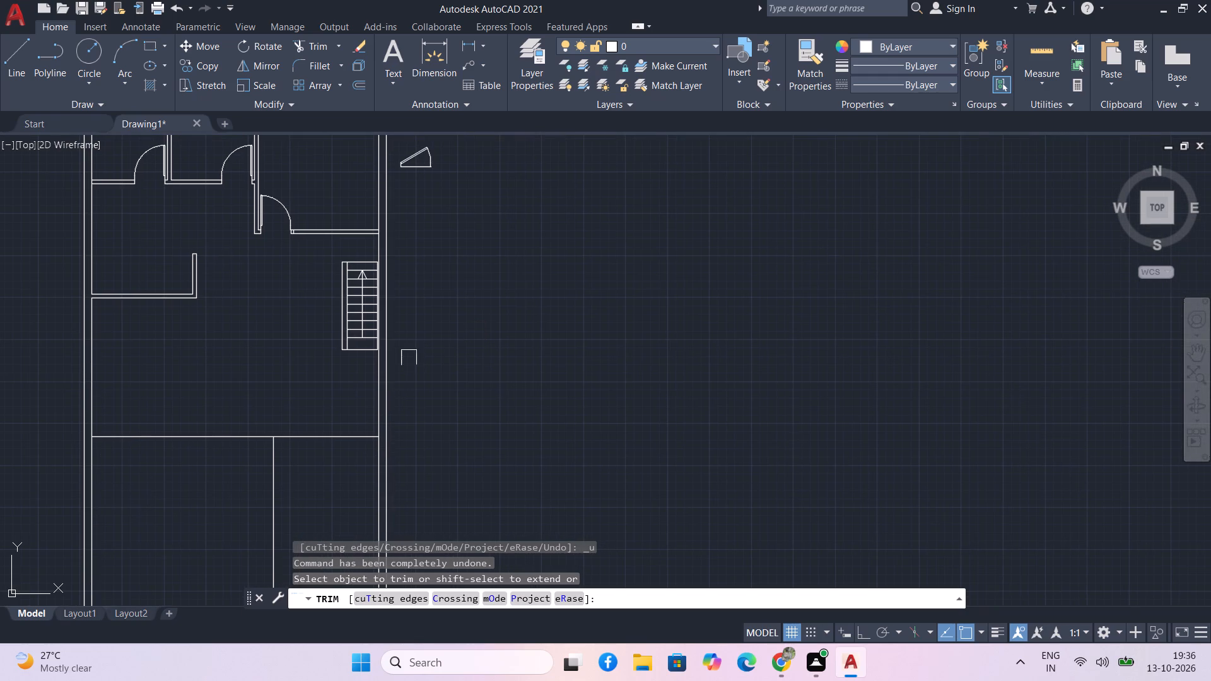
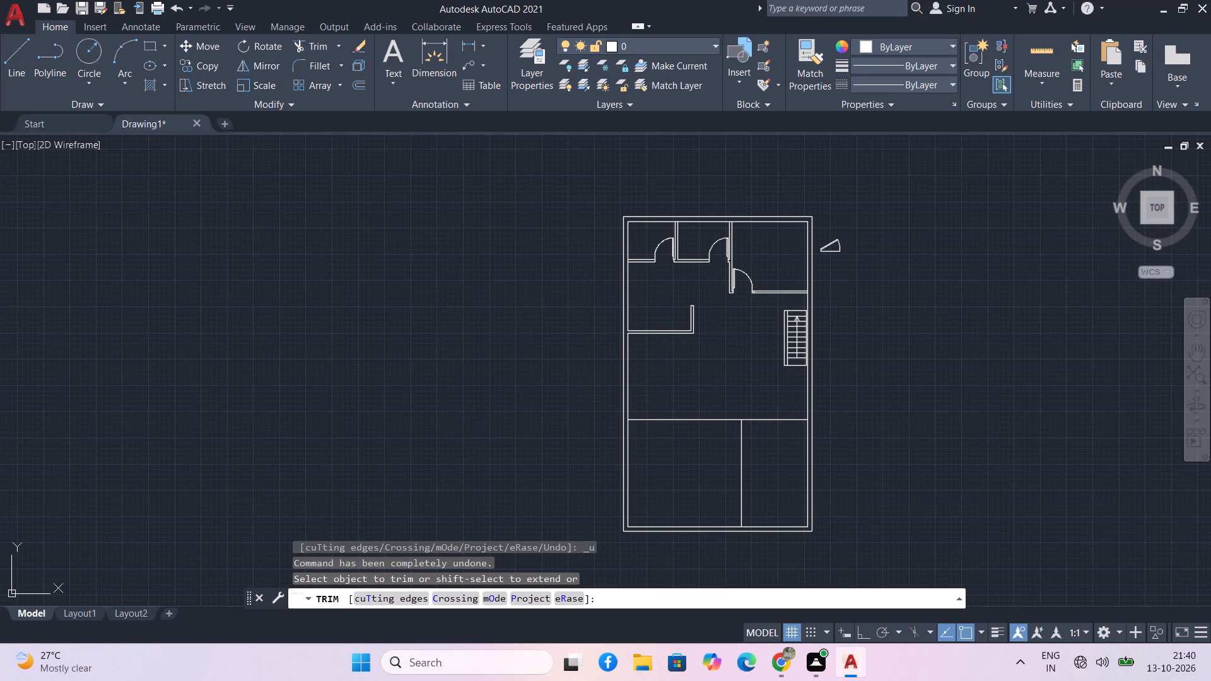
# Scale up the staircase's treads, arrow, left strip and top and bottom edges freehand from the bottom-right corner, leaving out the right side line.
pyautogui.press('Escape')
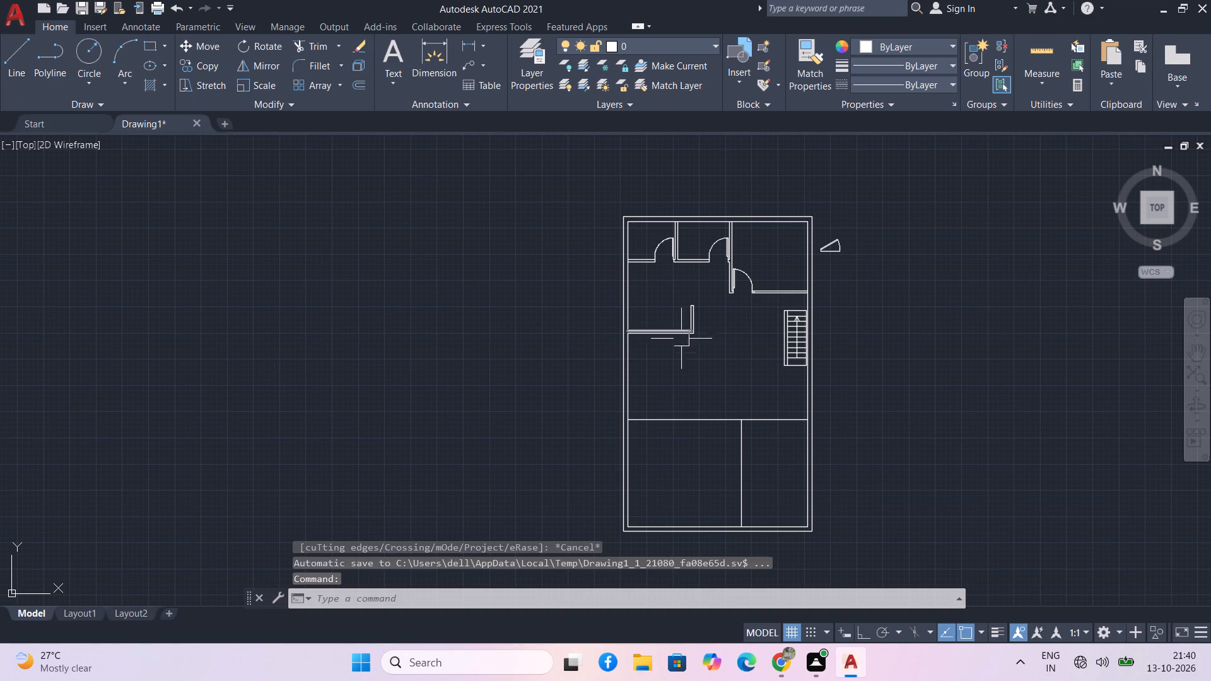
pyautogui.moveTo(716, 310); pyautogui.dragTo(722, 326, button='middle')
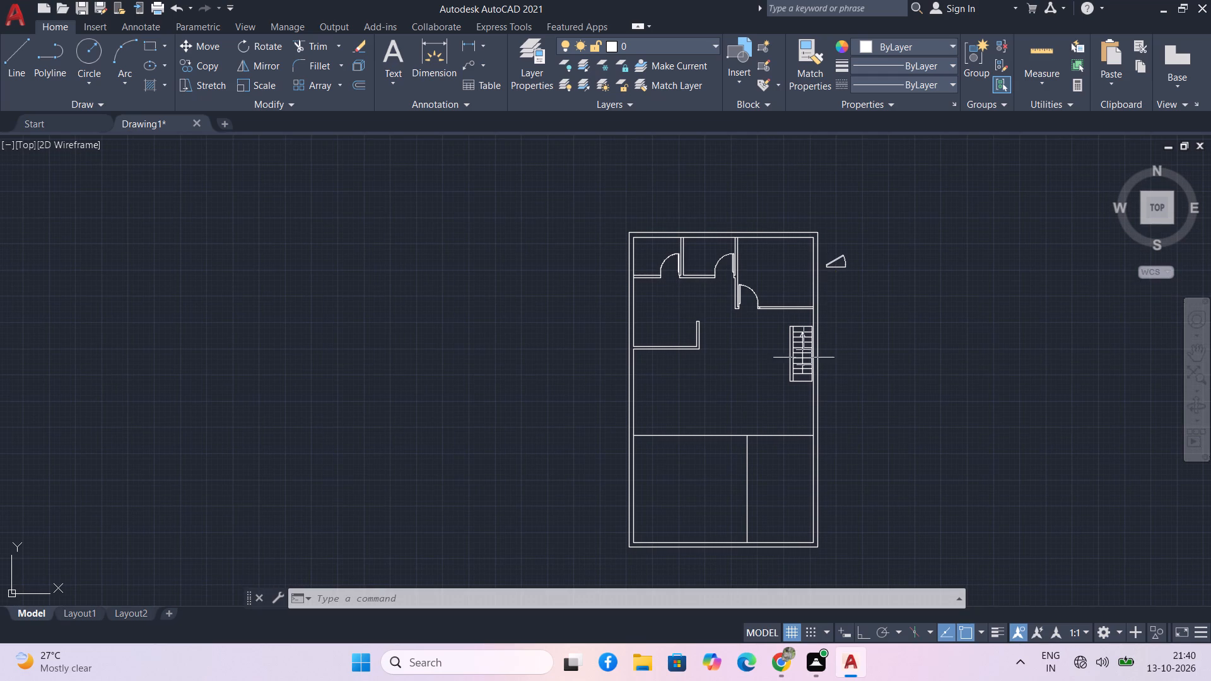
pyautogui.scroll(3, 803, 377)
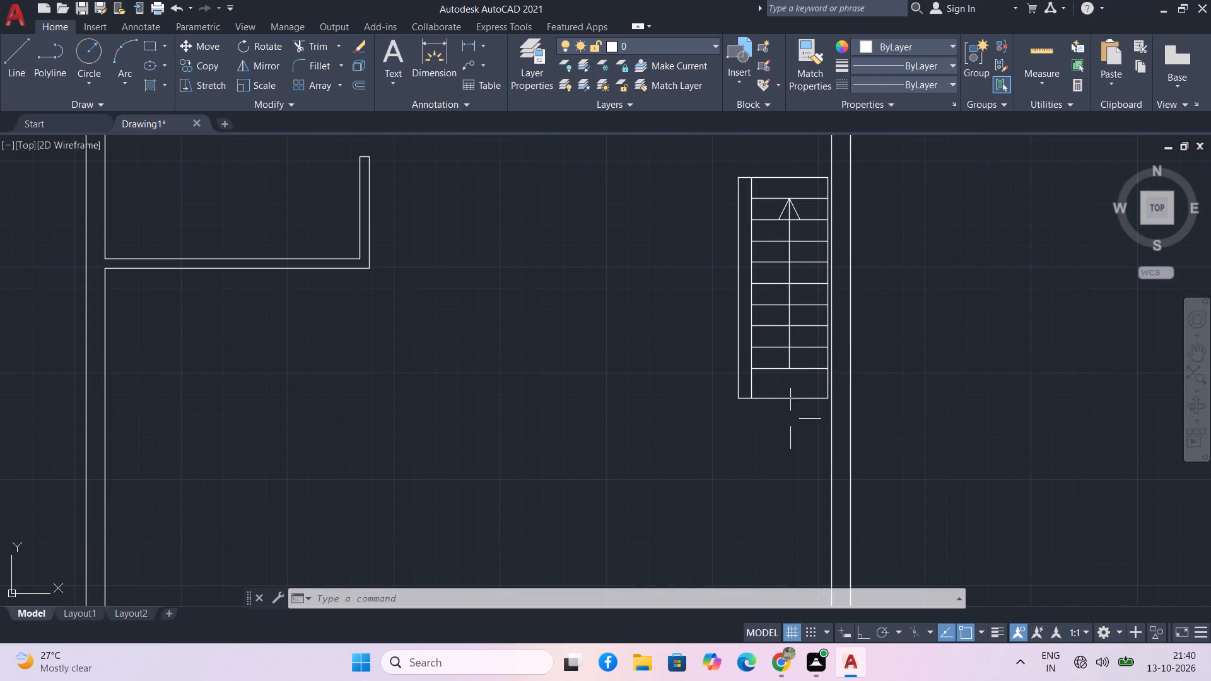
pyautogui.click(806, 414)
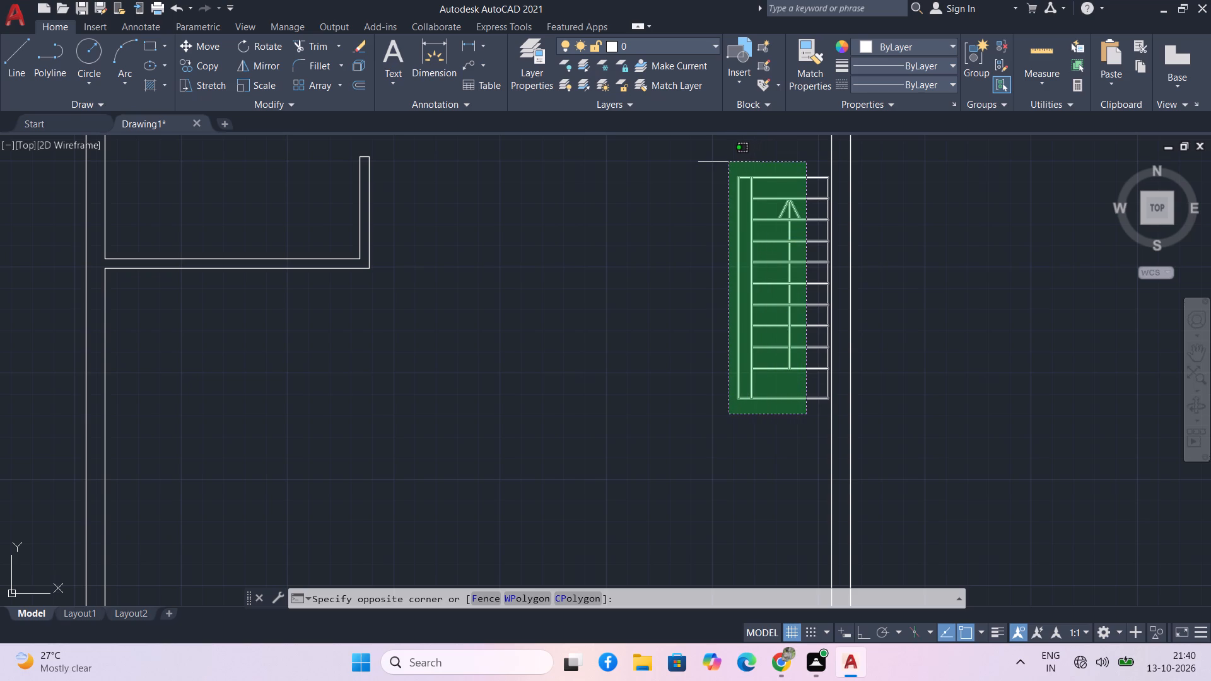
pyautogui.click(728, 162)
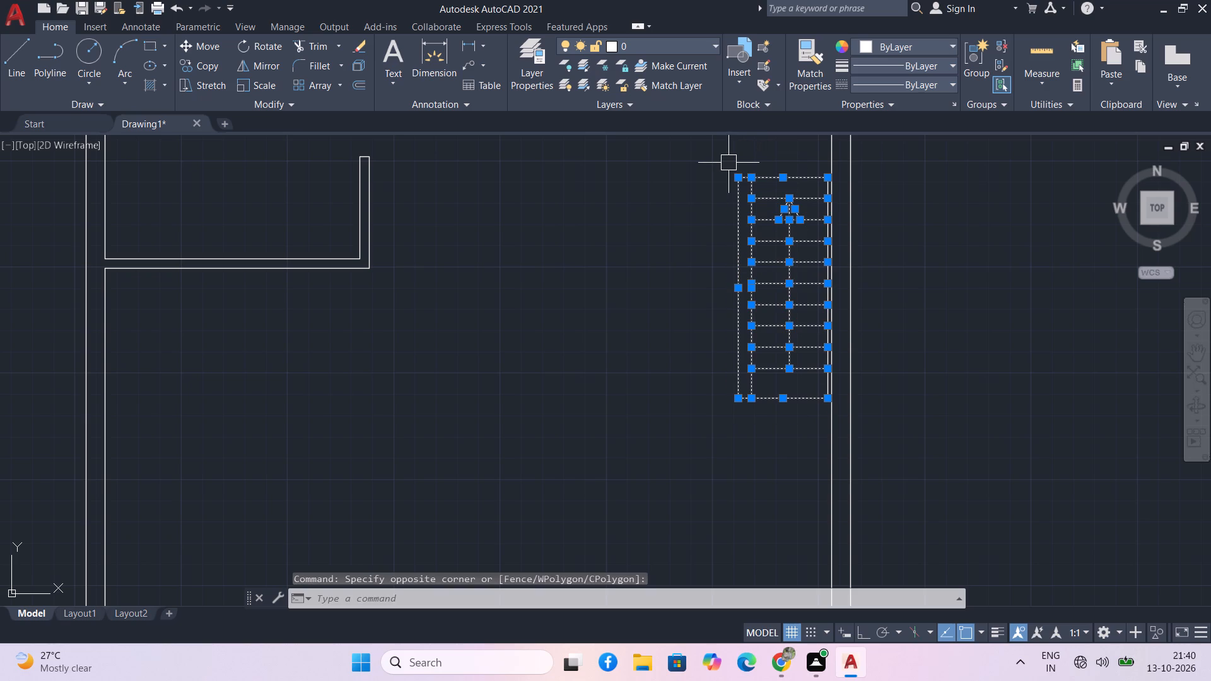
pyautogui.write('sc')
pyautogui.press('space')
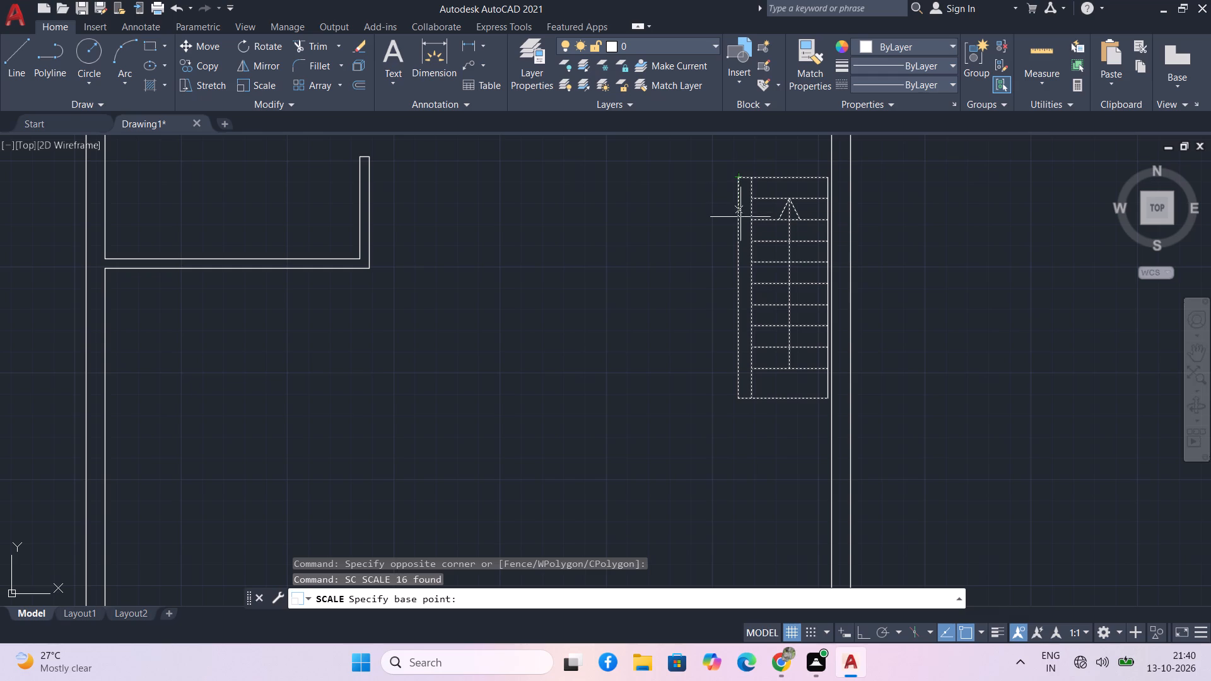
pyautogui.scroll(2, 814, 398)
pyautogui.click(838, 396)
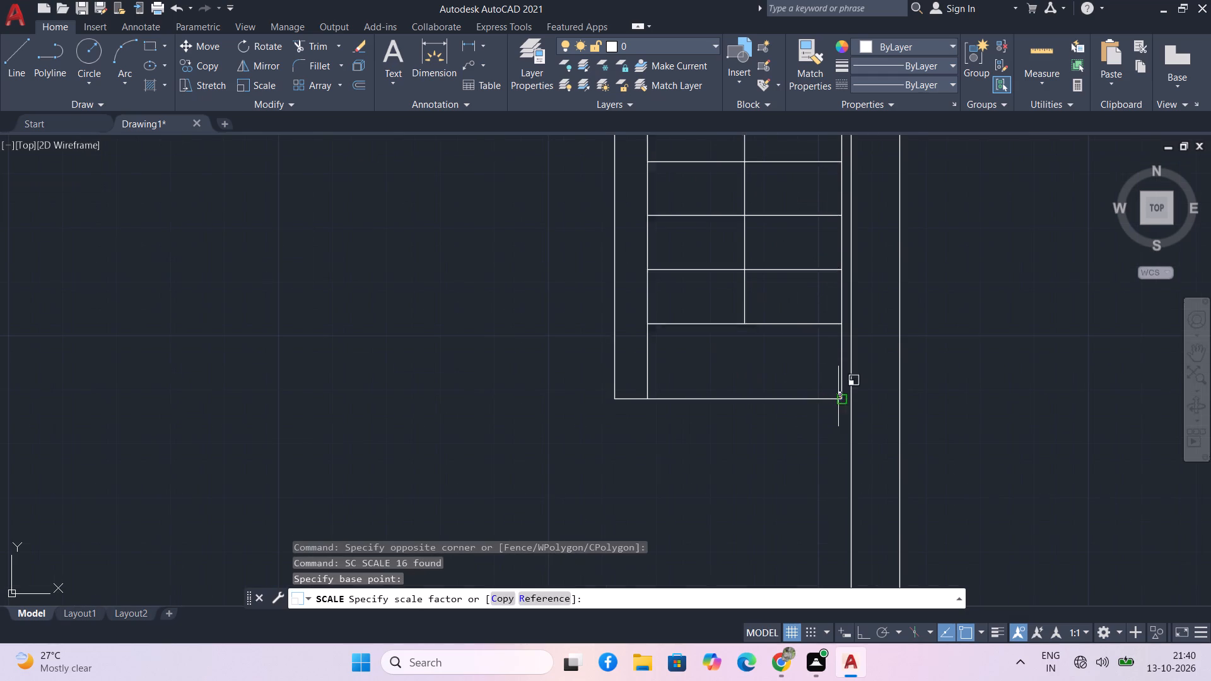
pyautogui.scroll(-1, 734, 315)
pyautogui.moveTo(734, 315); pyautogui.dragTo(707, 680, button='middle')
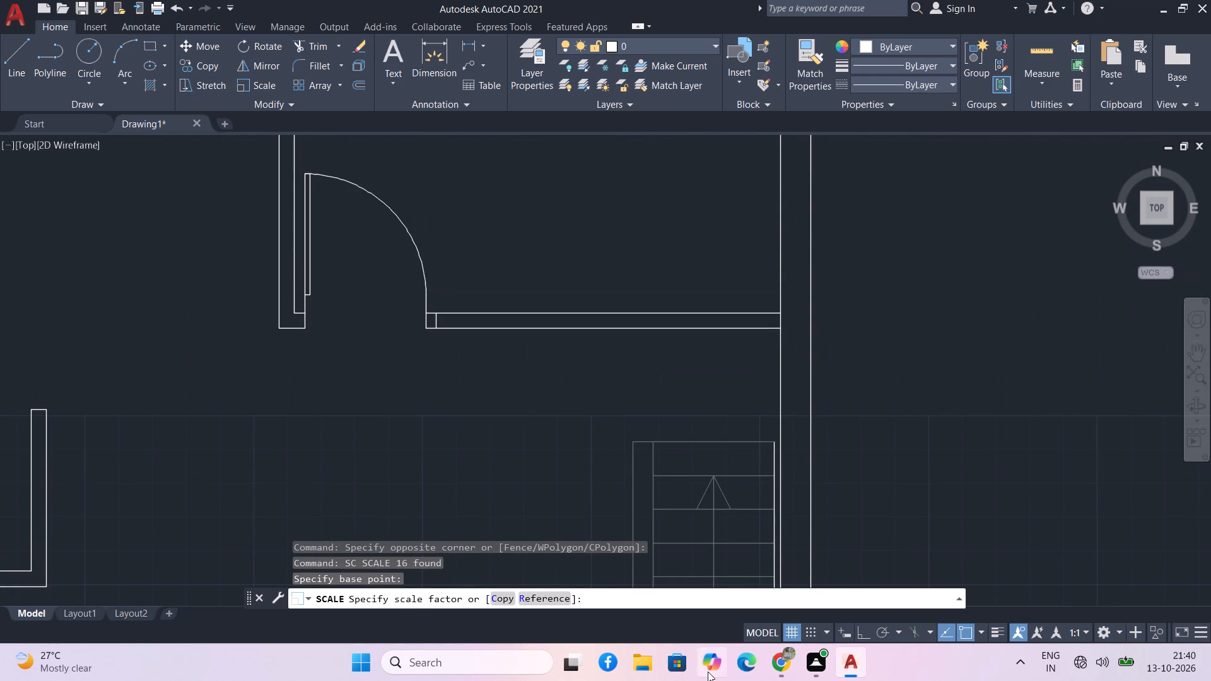
pyautogui.scroll(-1, 691, 552)
pyautogui.moveTo(691, 552); pyautogui.dragTo(744, 466, button='middle')
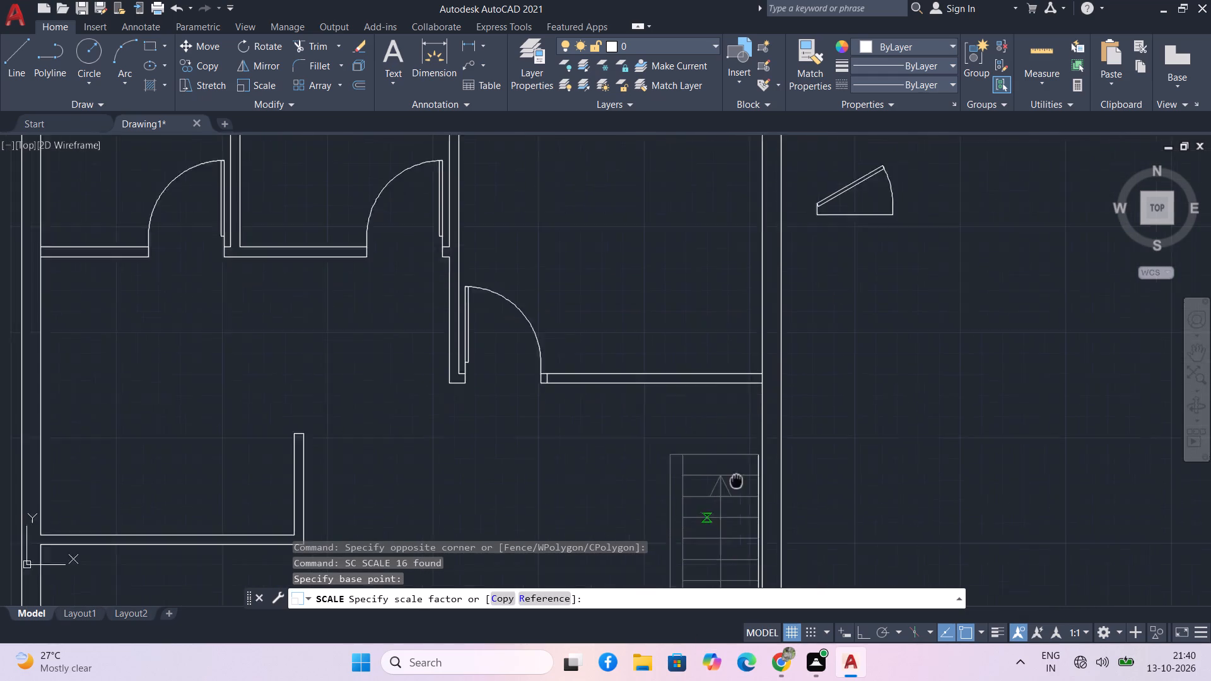
pyautogui.moveTo(744, 466); pyautogui.dragTo(835, 306, button='middle')
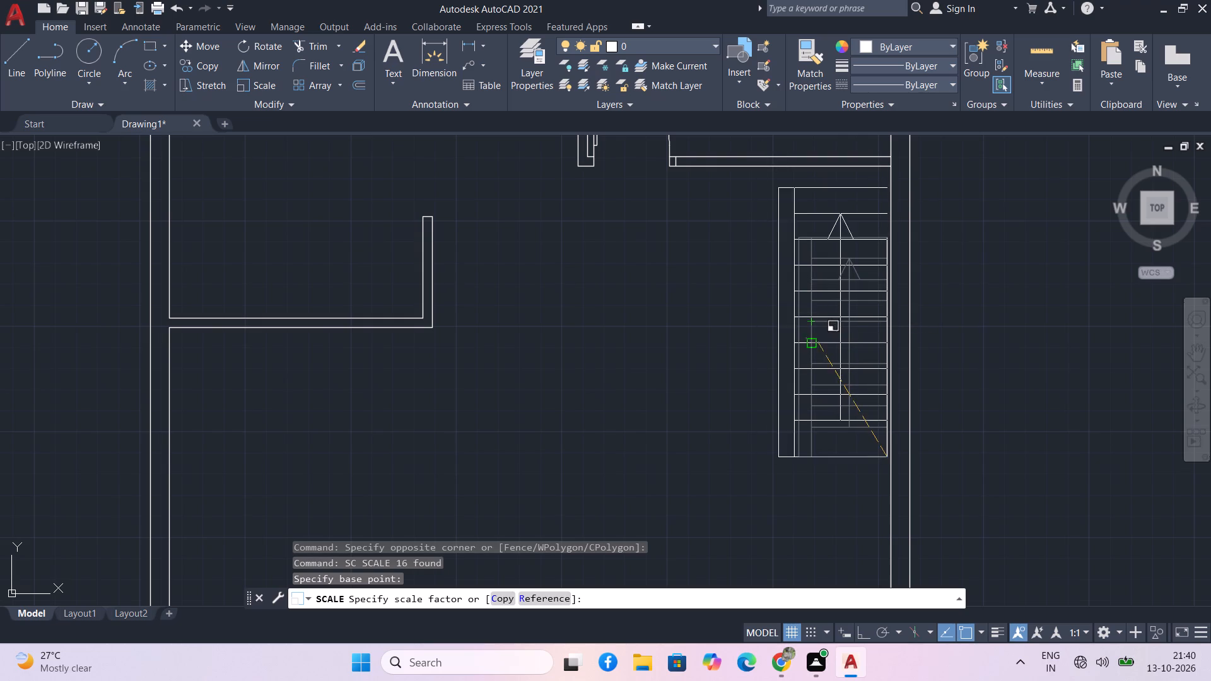
pyautogui.click(817, 342)
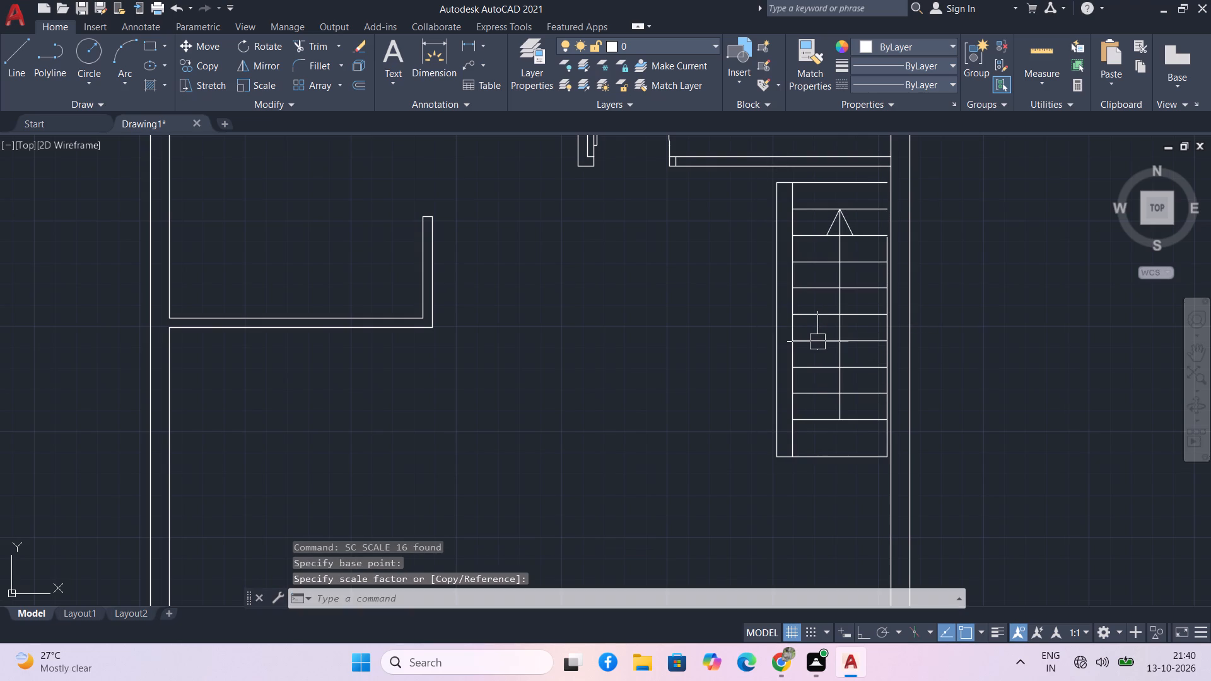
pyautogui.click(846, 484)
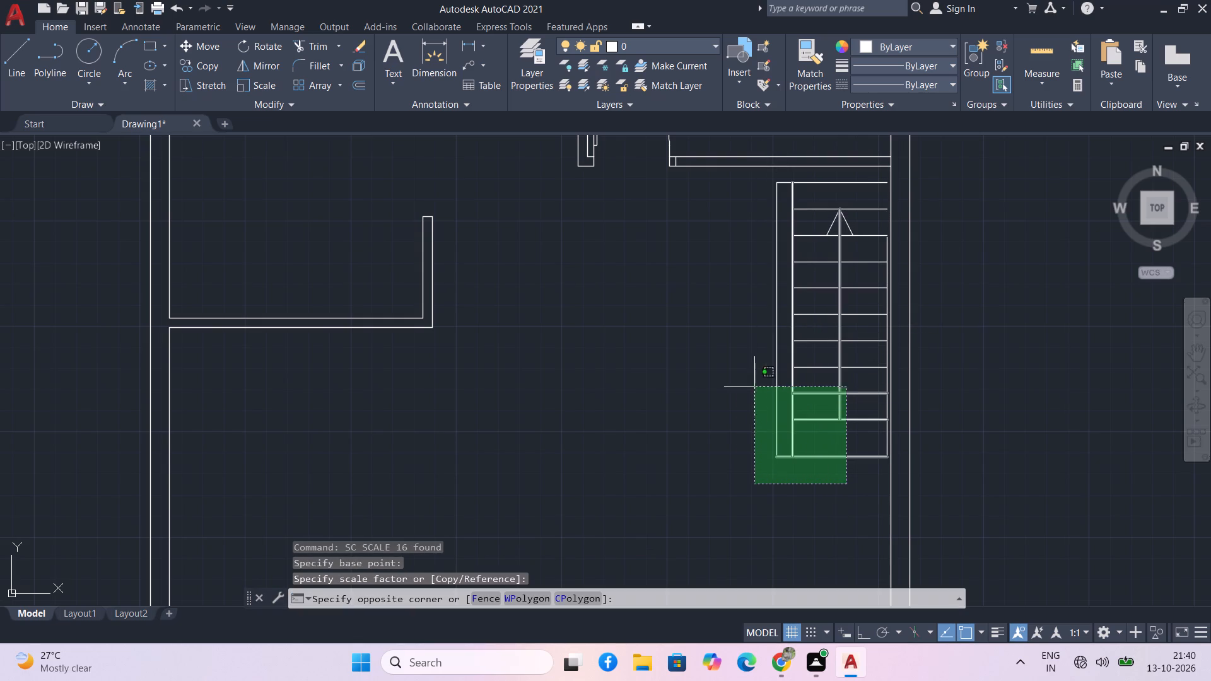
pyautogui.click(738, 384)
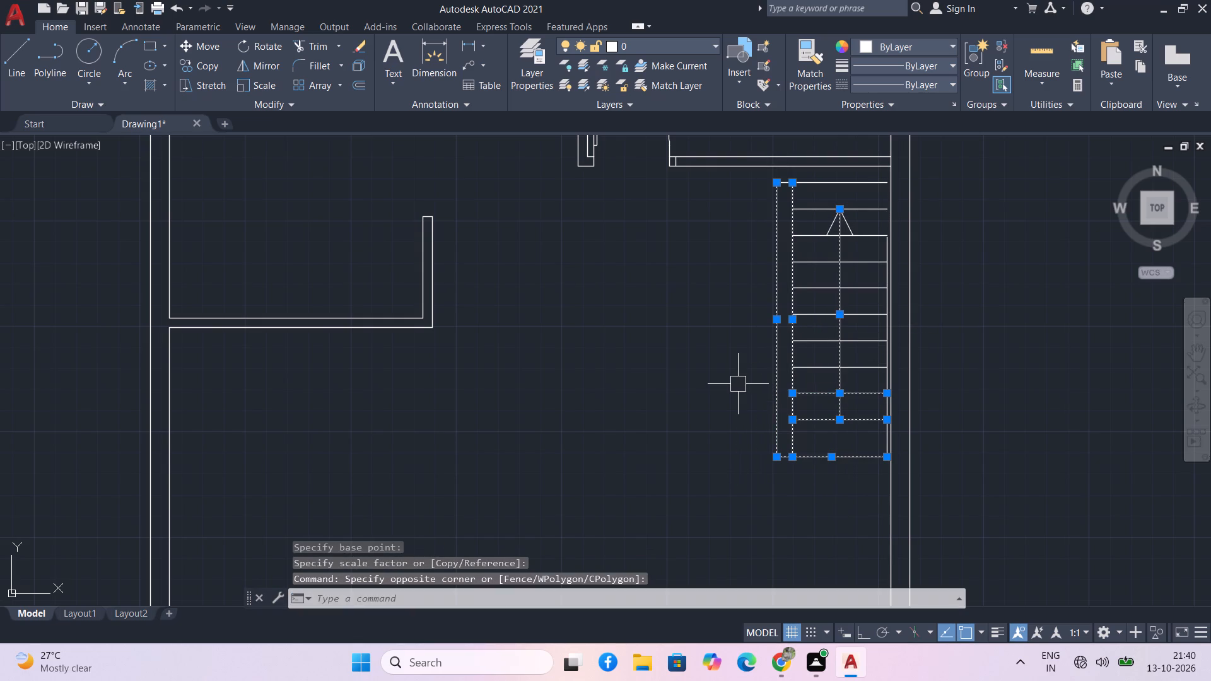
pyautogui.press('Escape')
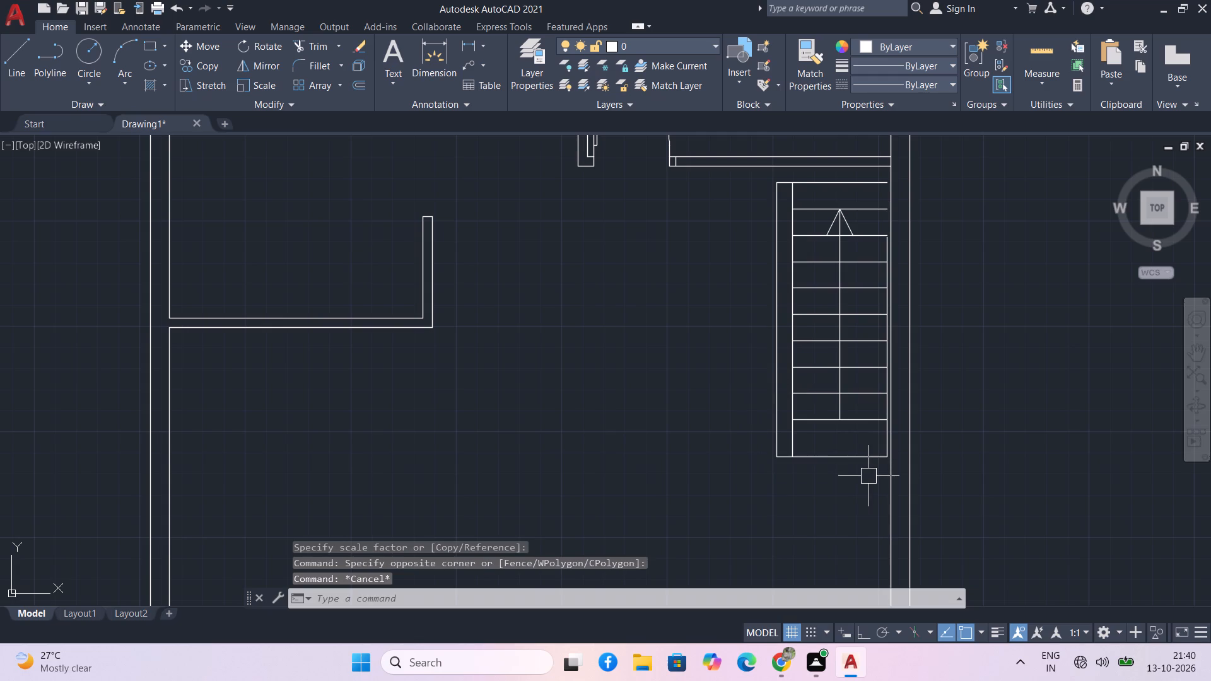
# Move the enlarged staircase lines down, aligning their top edge with the upper end of the right side line.
pyautogui.click(869, 475)
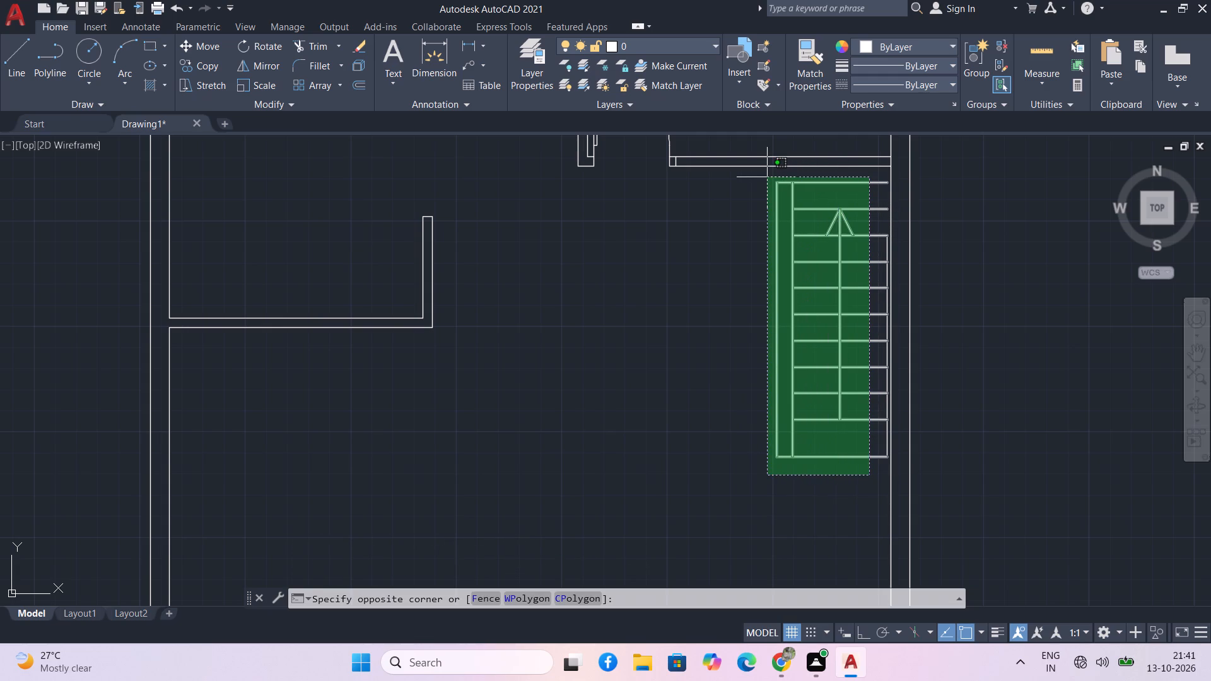
pyautogui.click(767, 177)
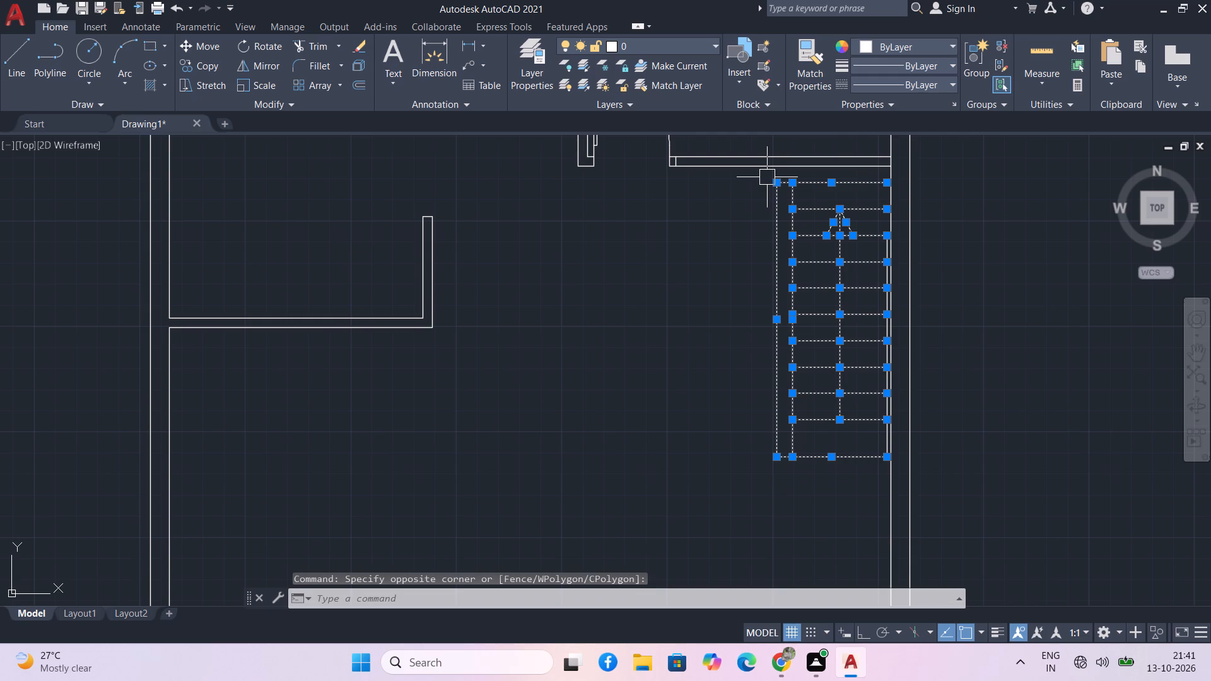
pyautogui.write('m')
pyautogui.press('space')
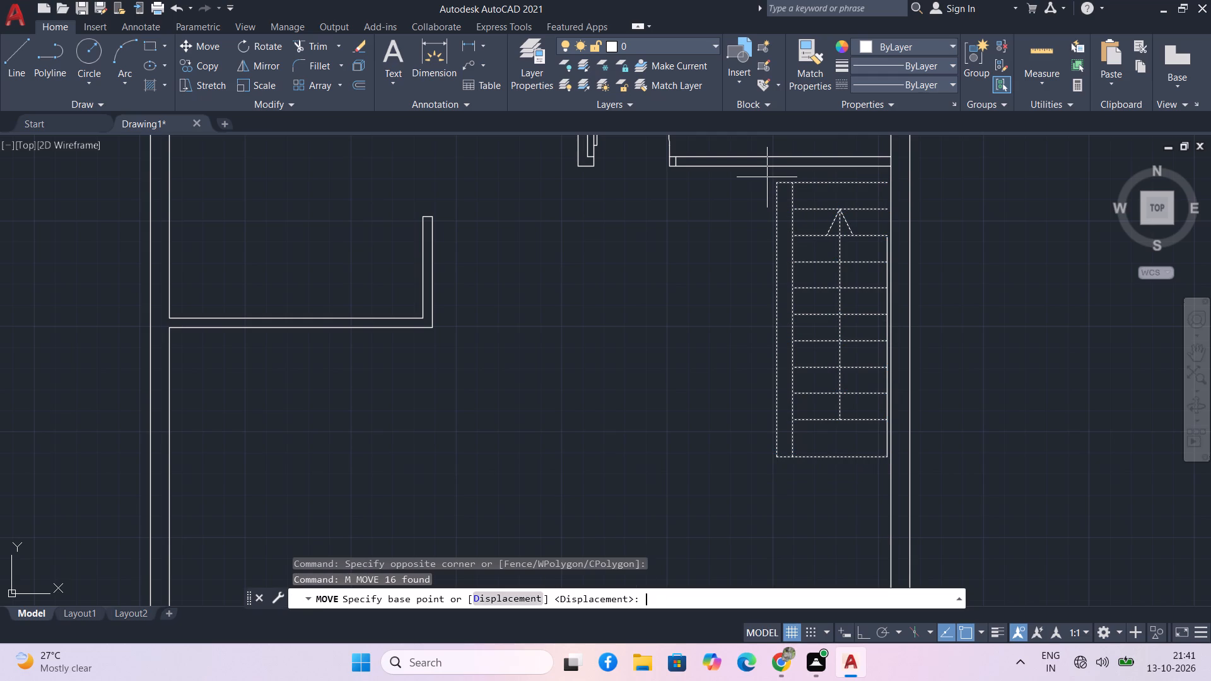
pyautogui.click(771, 457)
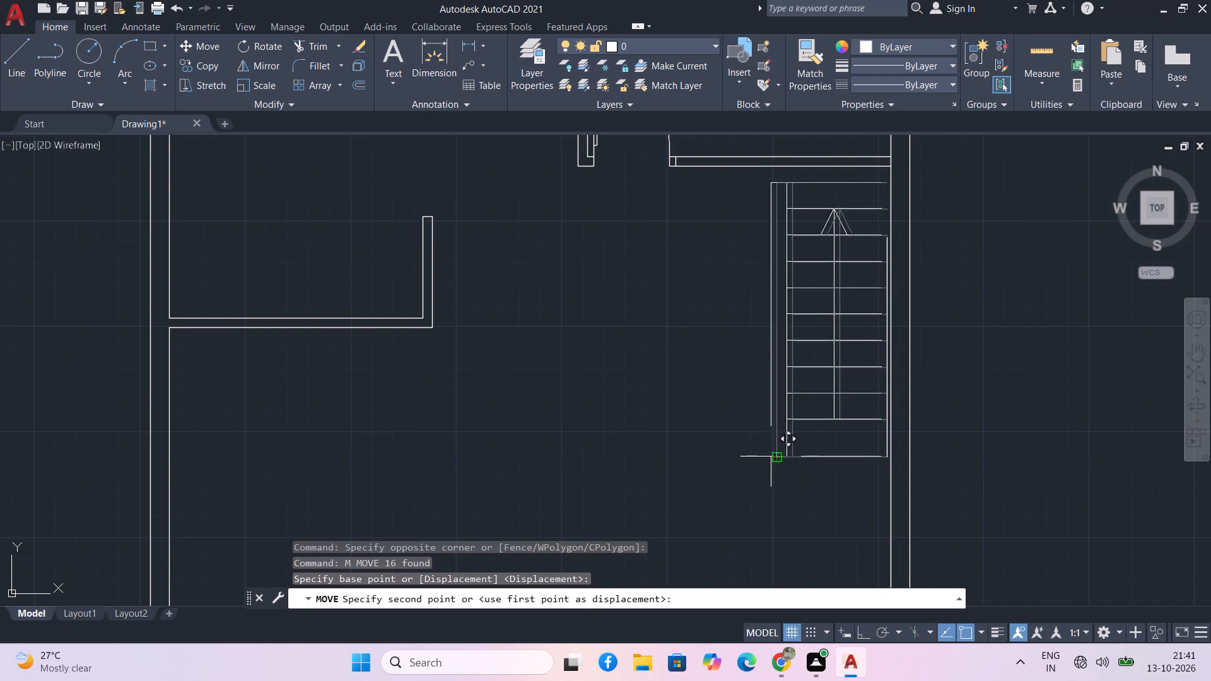
pyautogui.scroll(-1, 763, 540)
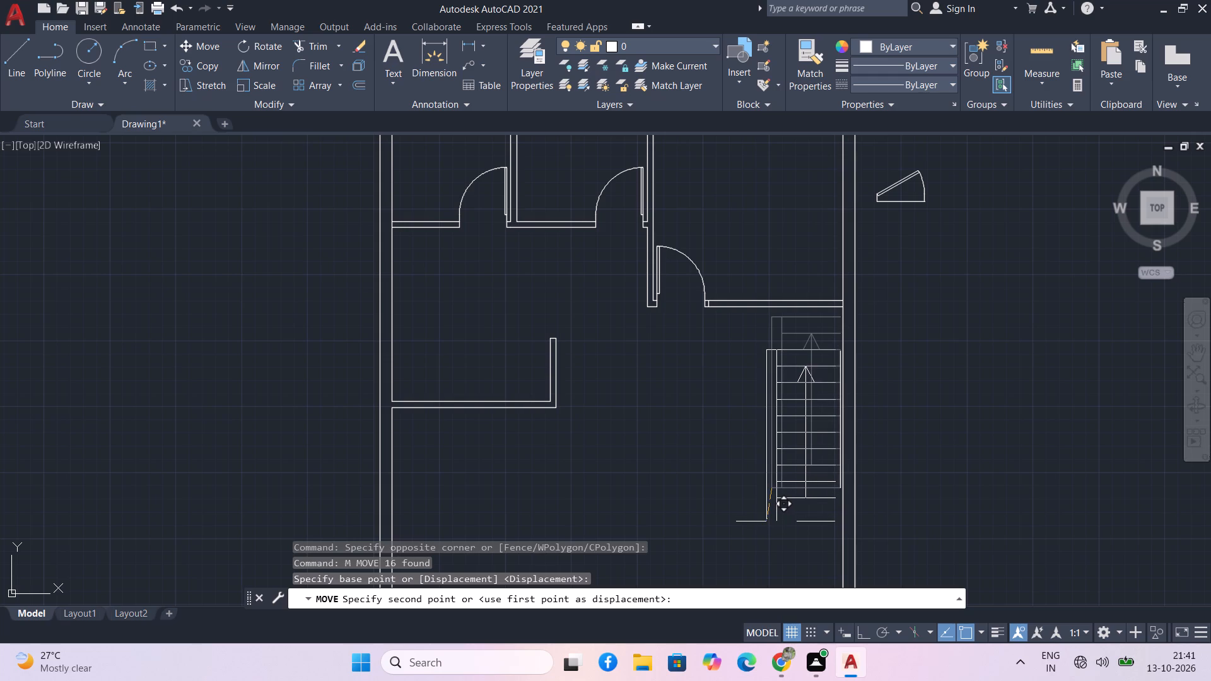
pyautogui.scroll(1, 766, 521)
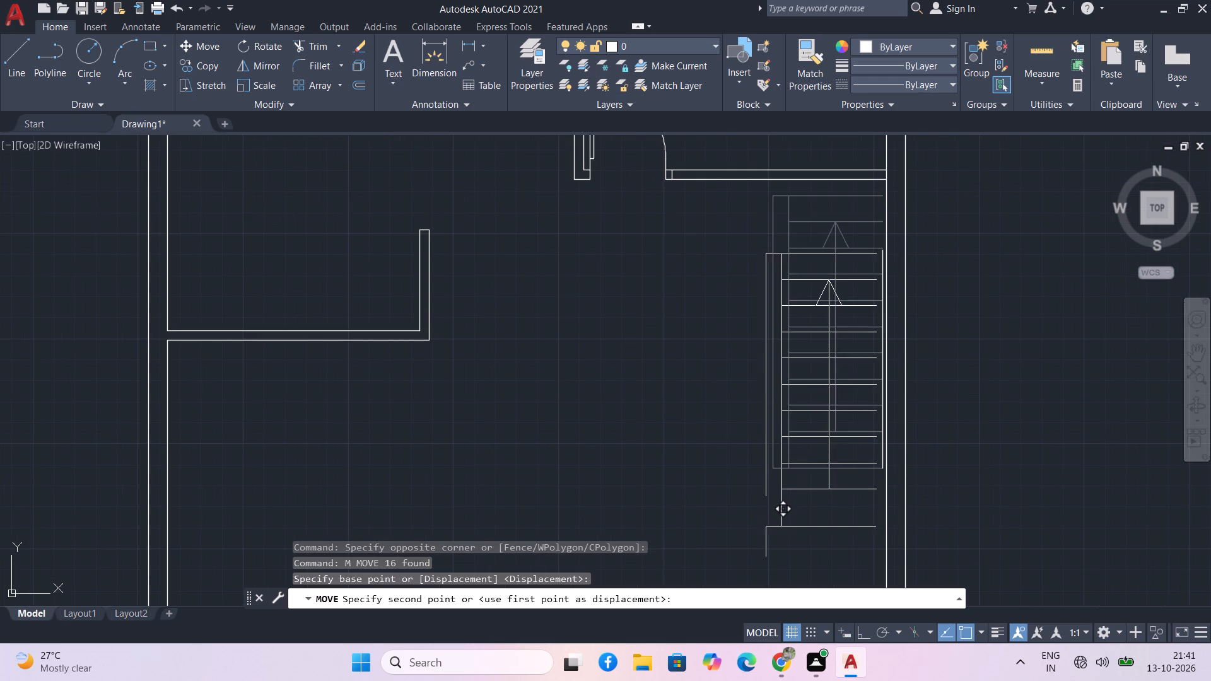
pyautogui.click(771, 524)
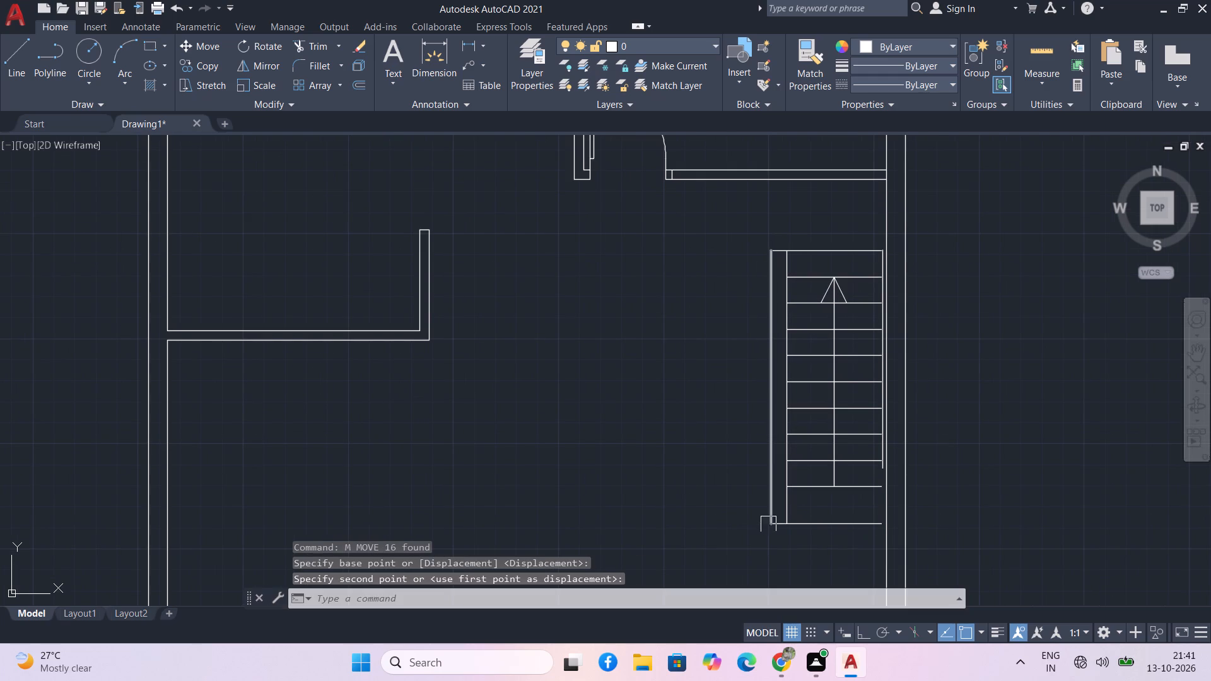
pyautogui.press('Escape')
# Extend the staircase's right side line downward past the staircase's bottom edge.
pyautogui.write('ex')
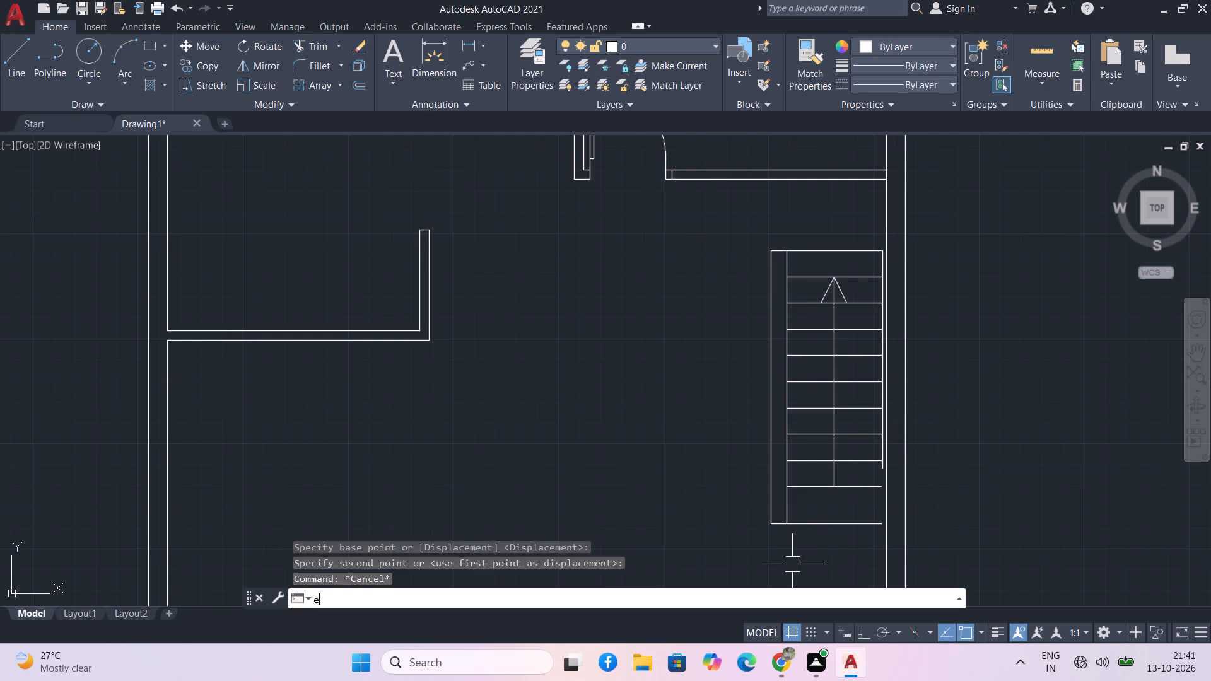
pyautogui.press('space')
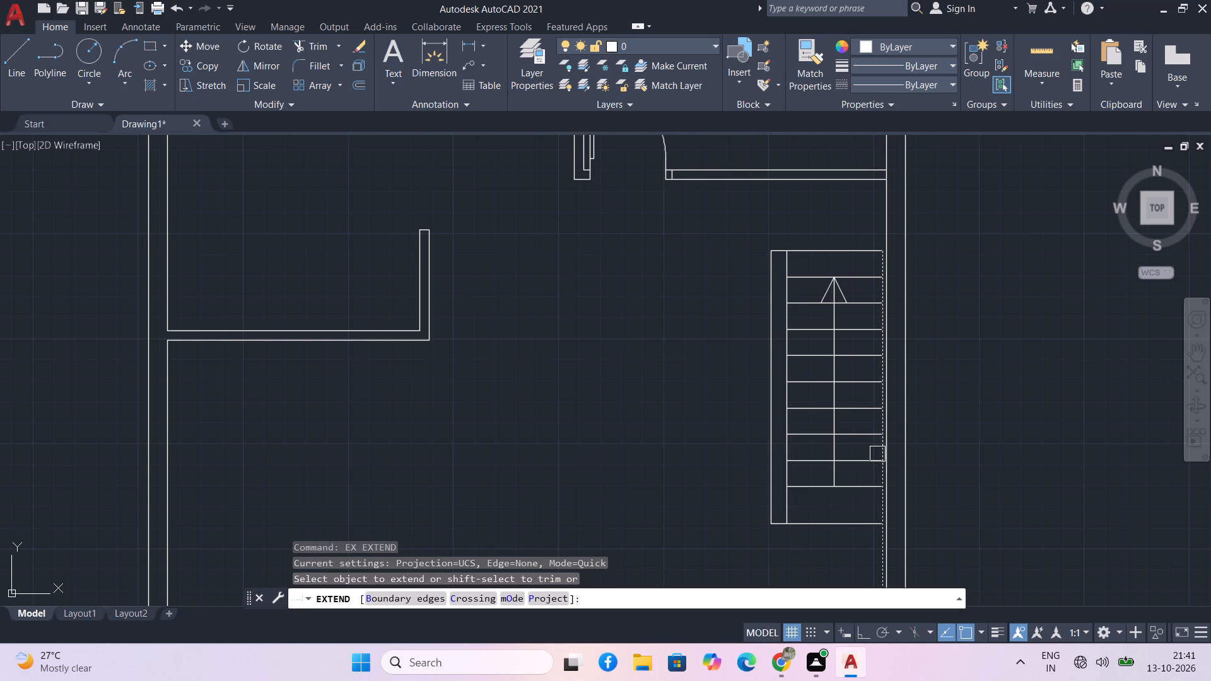
pyautogui.click(877, 454)
pyautogui.moveTo(793, 550); pyautogui.dragTo(761, 532, button='middle')
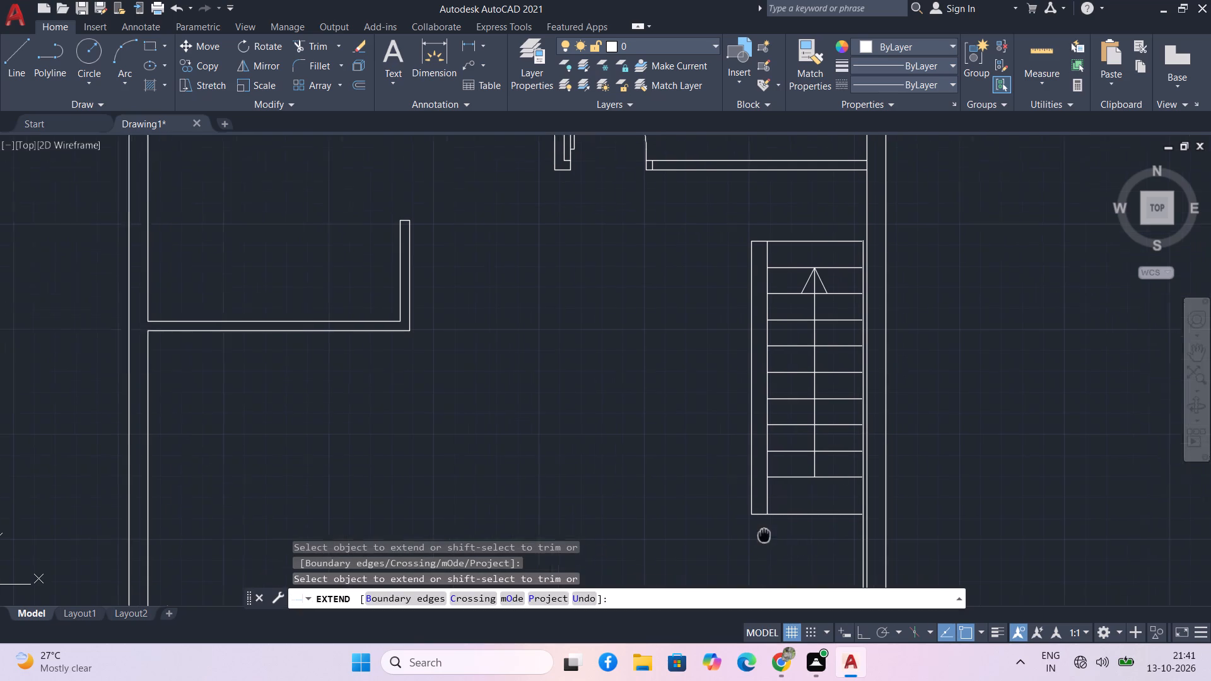
pyautogui.moveTo(761, 532); pyautogui.dragTo(710, 516, button='middle')
pyautogui.press('Escape')
# Extend the staircase's bottom edge and lowest tread line to the right side line.
pyautogui.press('t')
pyautogui.press('r')
pyautogui.press('space')
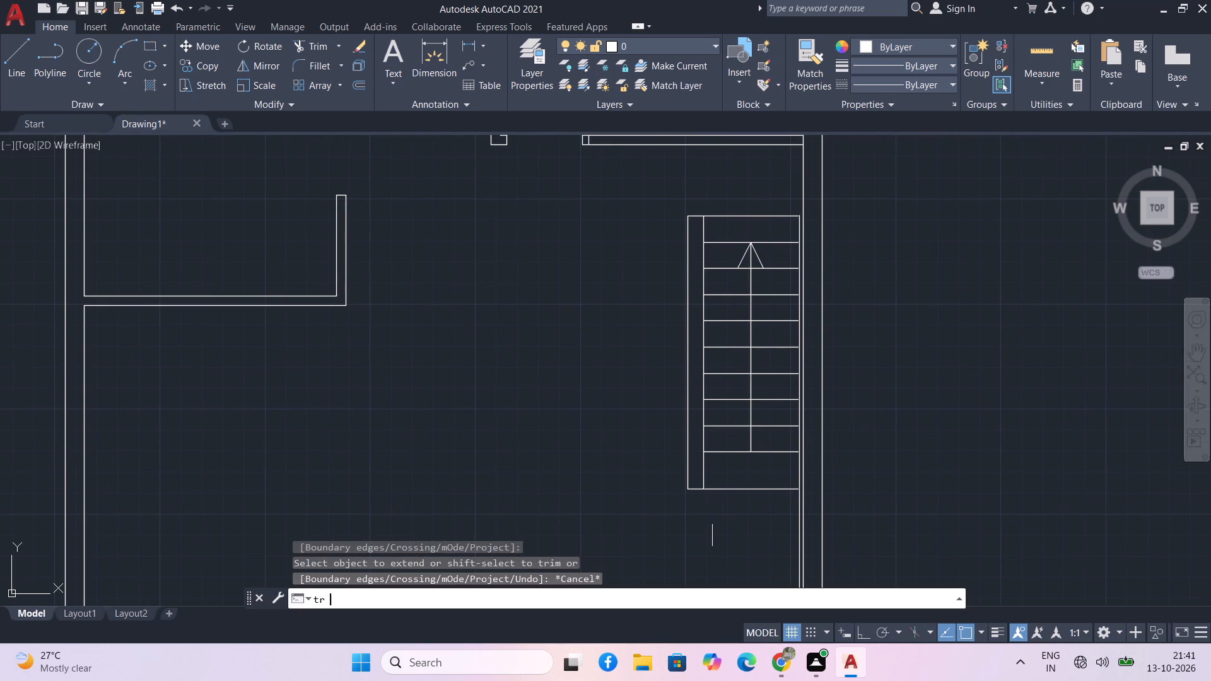
pyautogui.moveTo(746, 520); pyautogui.dragTo(617, 479, button='middle')
pyautogui.middleClick(617, 479)
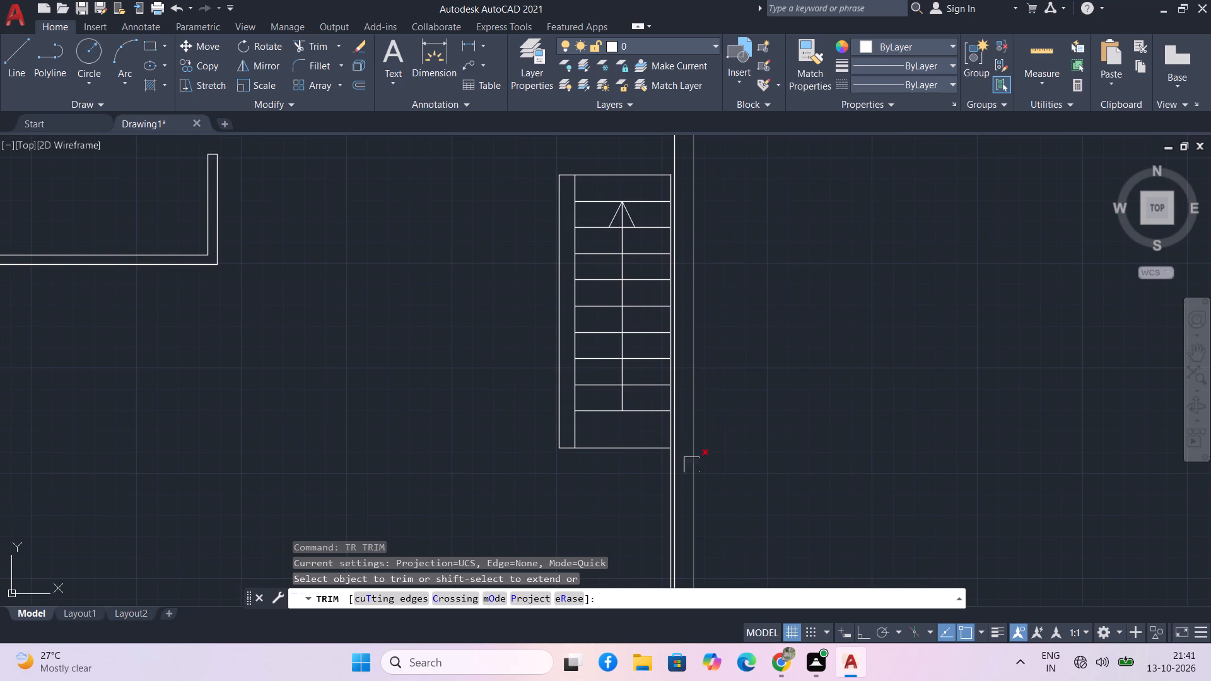
pyautogui.scroll(2, 655, 468)
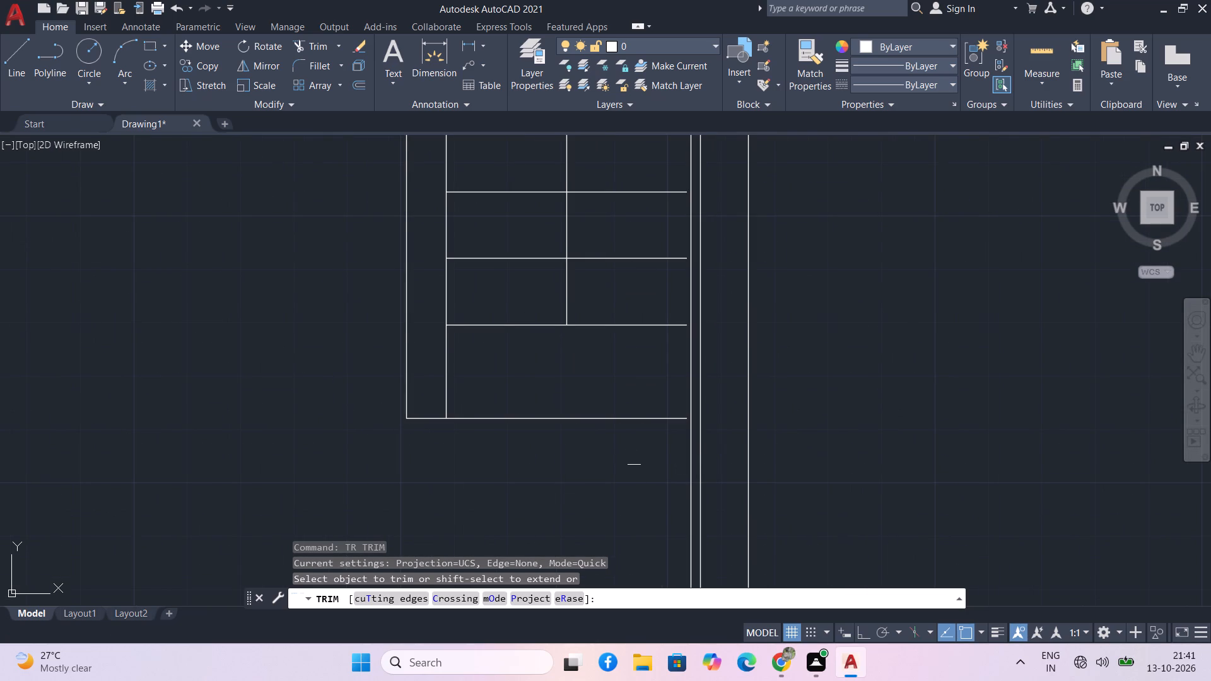
pyautogui.keyDown('shift'); pyautogui.click(645, 417); pyautogui.keyUp('shift')
pyautogui.keyDown('shift'); pyautogui.click(635, 326); pyautogui.keyUp('shift')
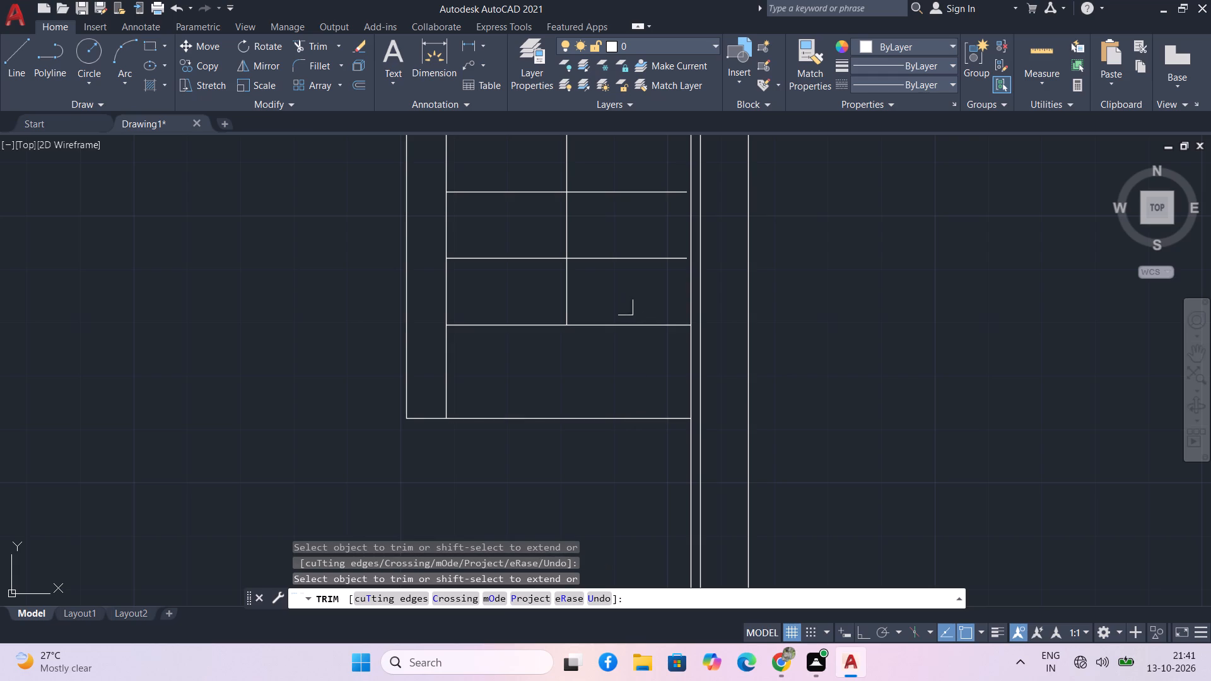
# Extend the six treads directly above the lowest tread line to the staircase's right side line.
pyautogui.keyDown('shift'); pyautogui.moveTo(693, 345); pyautogui.dragTo(676, 405, button='middle'); pyautogui.keyUp('shift')
pyautogui.keyDown('shift'); pyautogui.moveTo(676, 405); pyautogui.dragTo(676, 436, button='middle'); pyautogui.keyUp('shift')
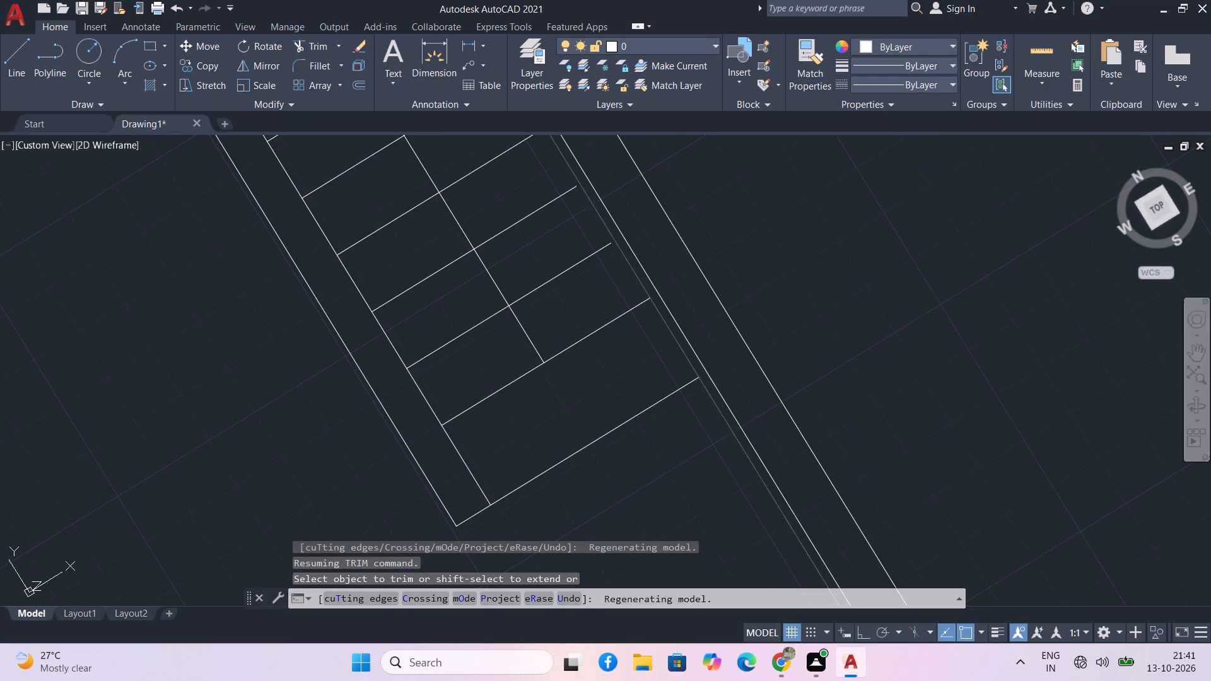
pyautogui.scroll(-1, 753, 396)
pyautogui.scroll(-1, 800, 358)
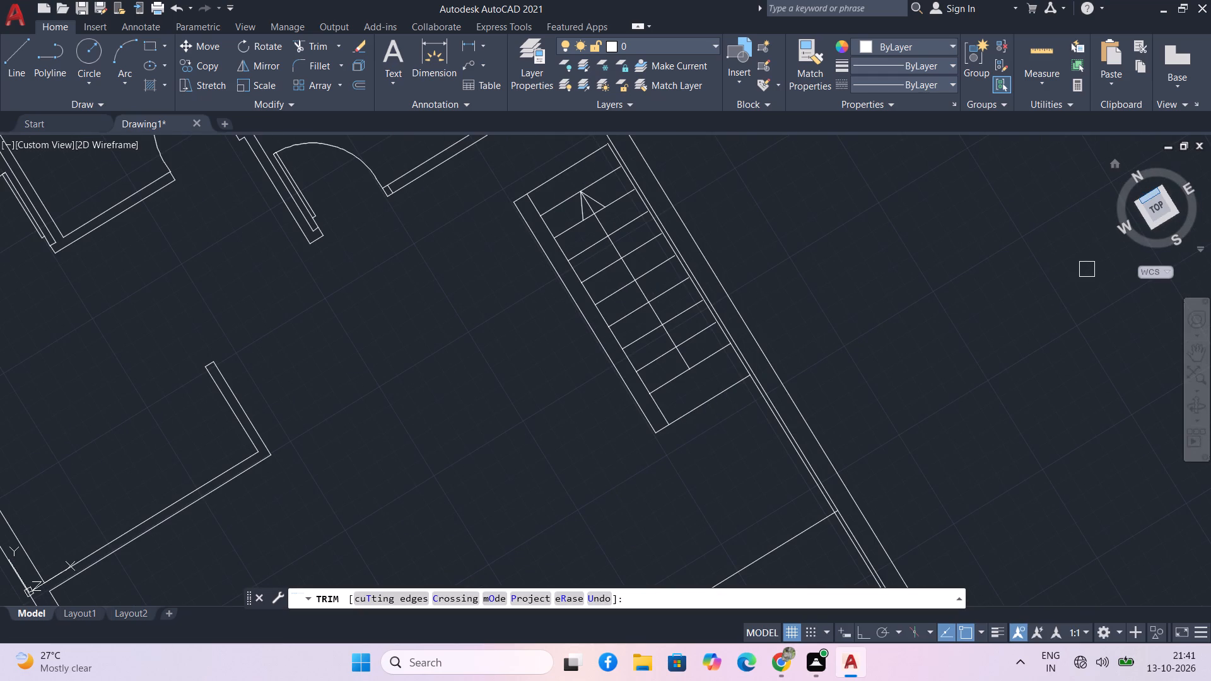
pyautogui.click(1155, 200)
pyautogui.scroll(2, 667, 337)
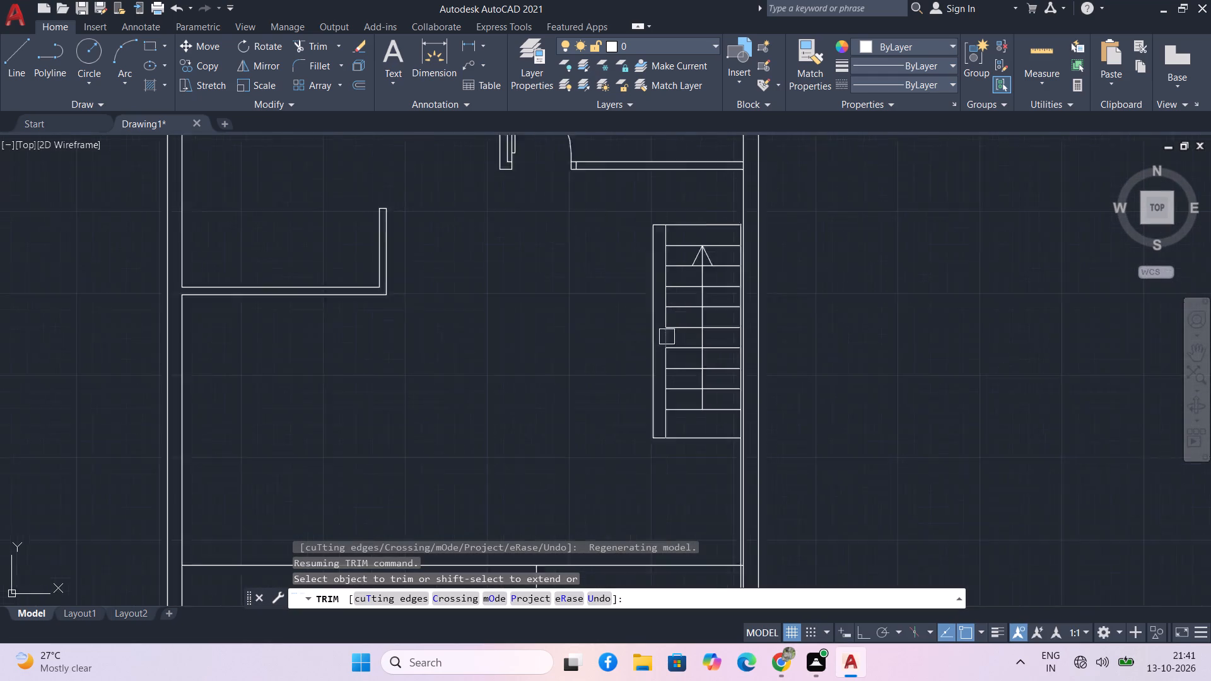
pyautogui.scroll(2, 667, 337)
pyautogui.moveTo(714, 385); pyautogui.dragTo(616, 363, button='middle')
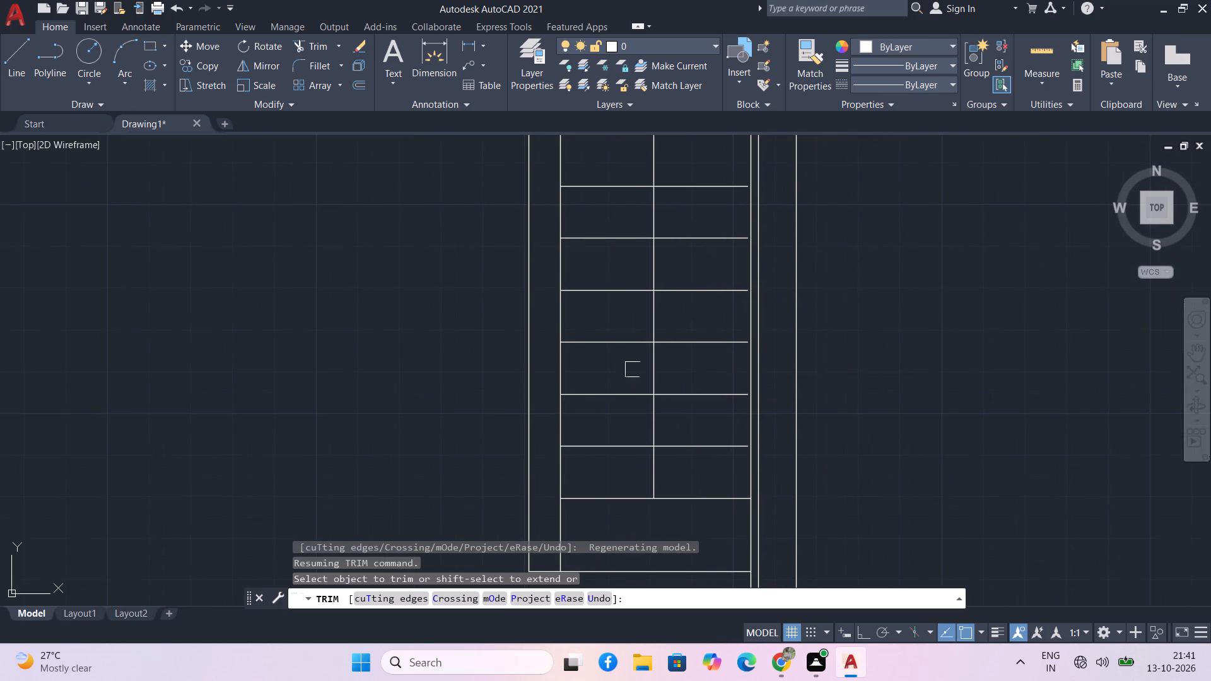
pyautogui.keyDown('shift'); pyautogui.click(720, 451); pyautogui.keyUp('shift')
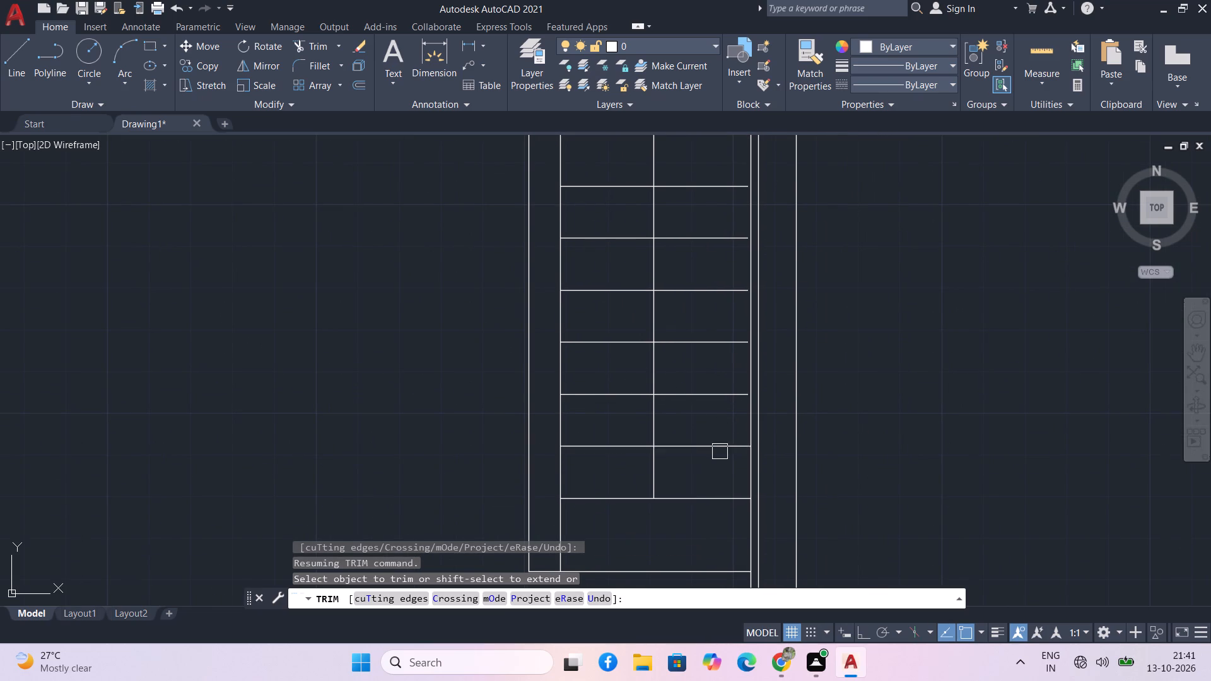
pyautogui.keyDown('shift'); pyautogui.click(713, 397); pyautogui.keyUp('shift')
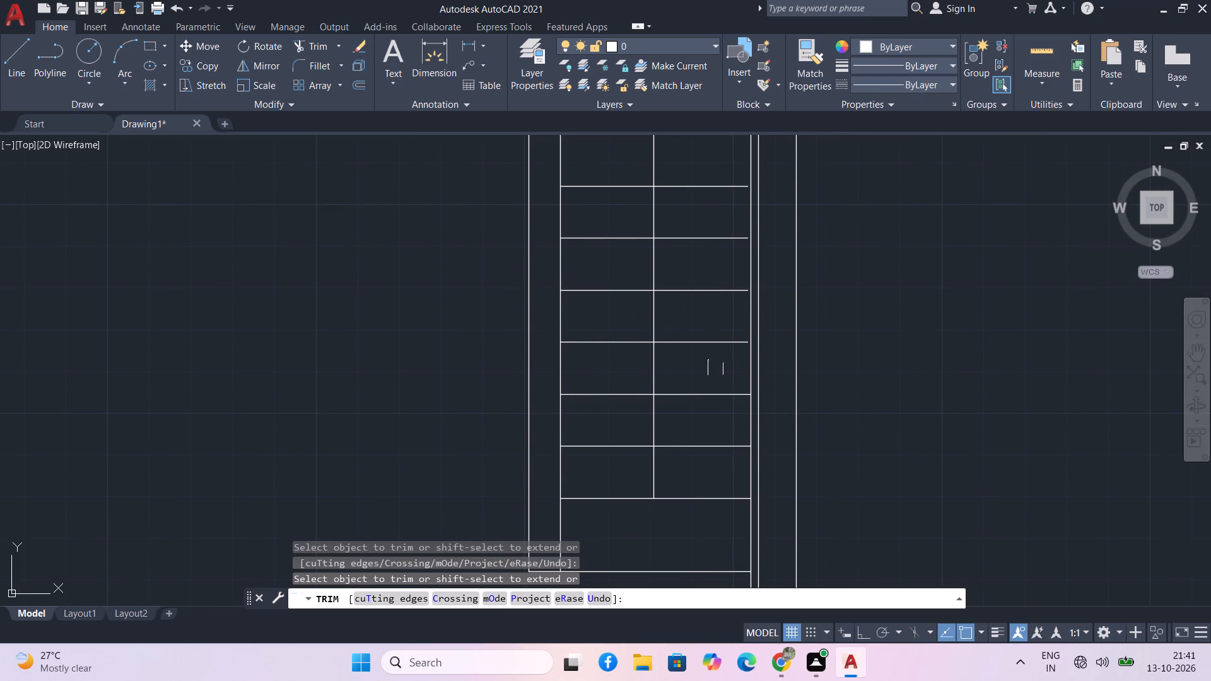
pyautogui.keyDown('shift'); pyautogui.click(710, 347); pyautogui.keyUp('shift')
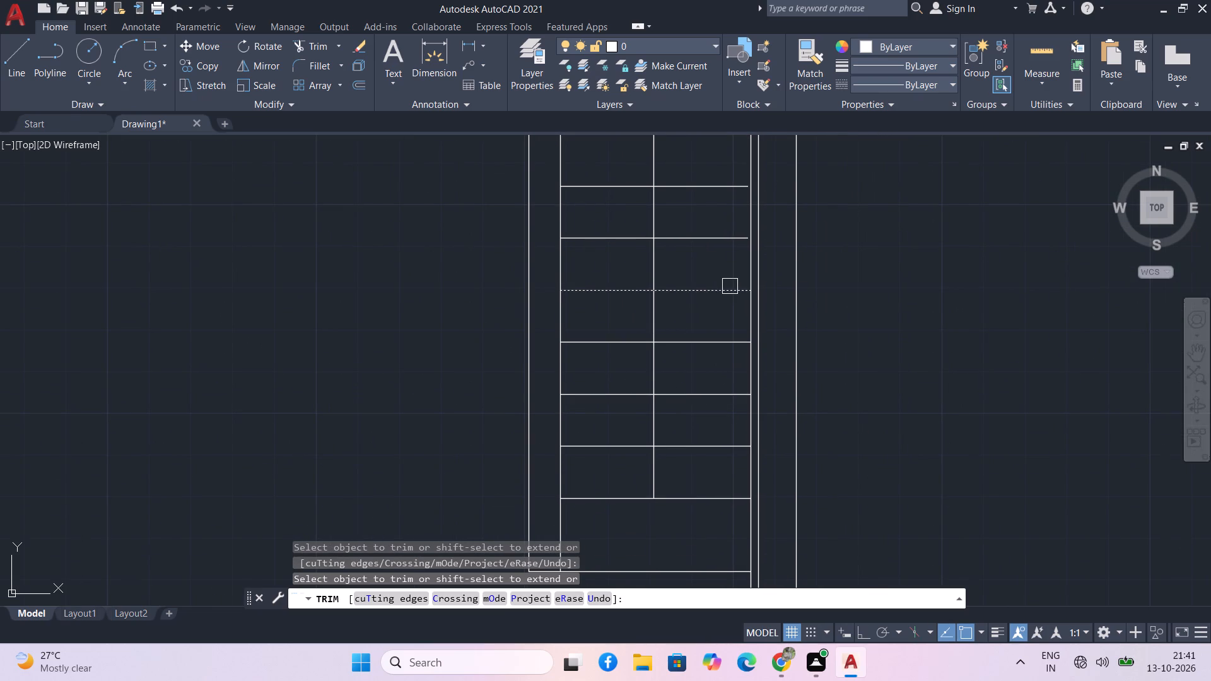
pyautogui.keyDown('shift'); pyautogui.click(730, 286); pyautogui.keyUp('shift')
pyautogui.keyDown('shift'); pyautogui.click(725, 242); pyautogui.keyUp('shift')
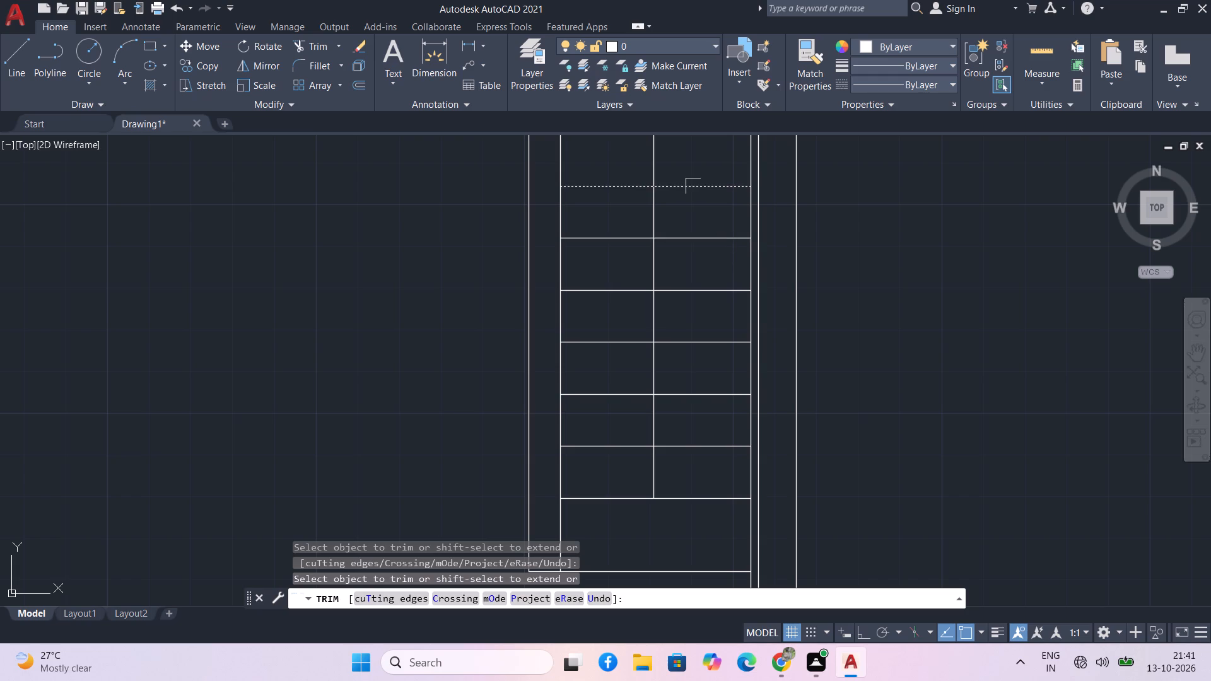
pyautogui.keyDown('shift'); pyautogui.click(693, 186); pyautogui.keyUp('shift')
# Extend the staircase's top edge and the two treads at the arrowhead to the right side line.
pyautogui.keyDown('shift'); pyautogui.moveTo(701, 201); pyautogui.dragTo(742, 446, button='middle'); pyautogui.keyUp('shift')
pyautogui.keyDown('shift'); pyautogui.scroll(-1, 701, 202); pyautogui.keyUp('shift')
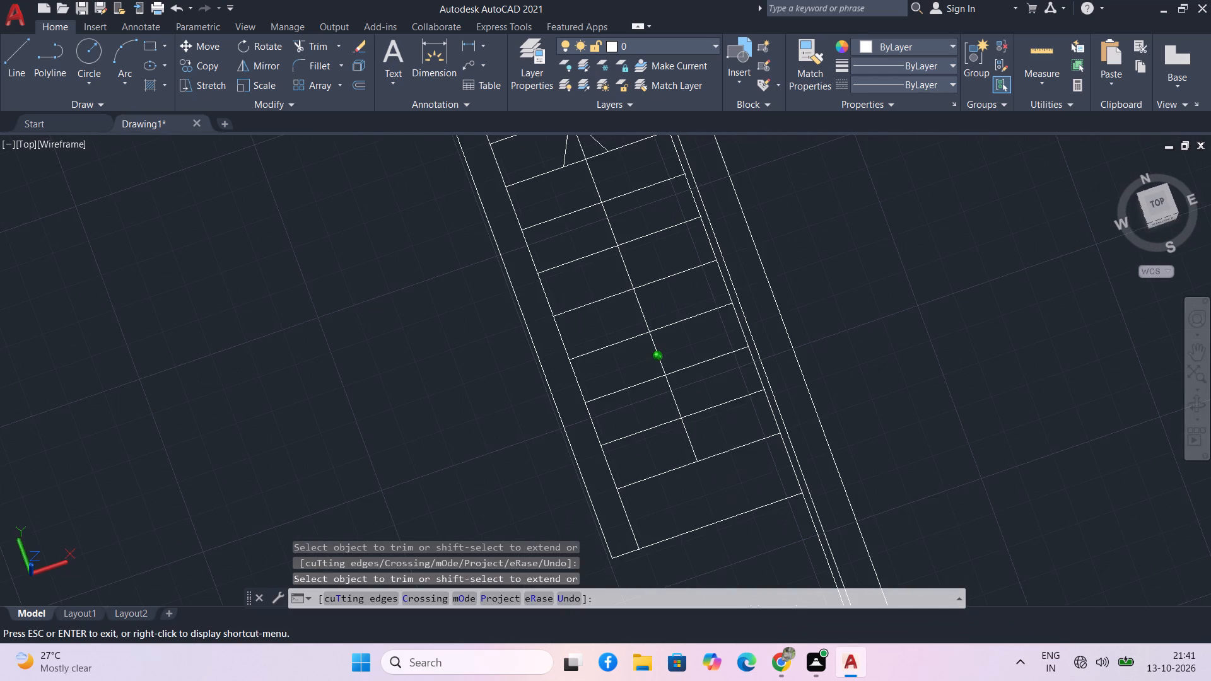
pyautogui.keyDown('shift'); pyautogui.moveTo(742, 446); pyautogui.dragTo(731, 446, button='middle'); pyautogui.keyUp('shift')
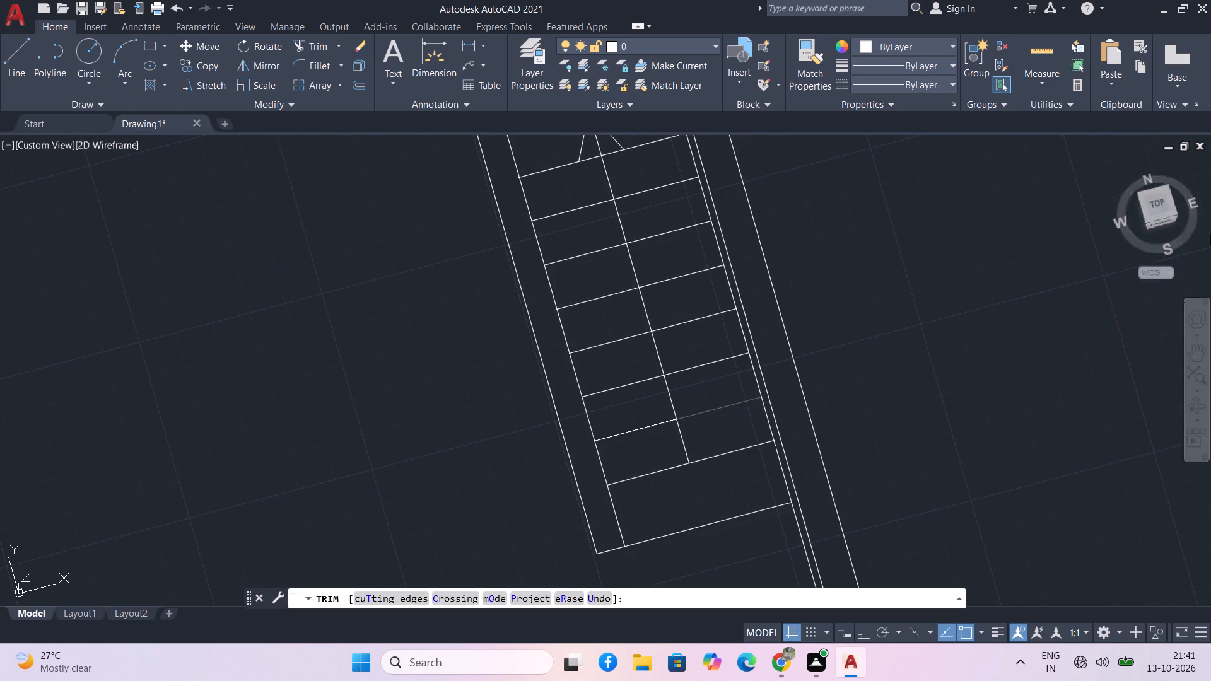
pyautogui.click(1154, 199)
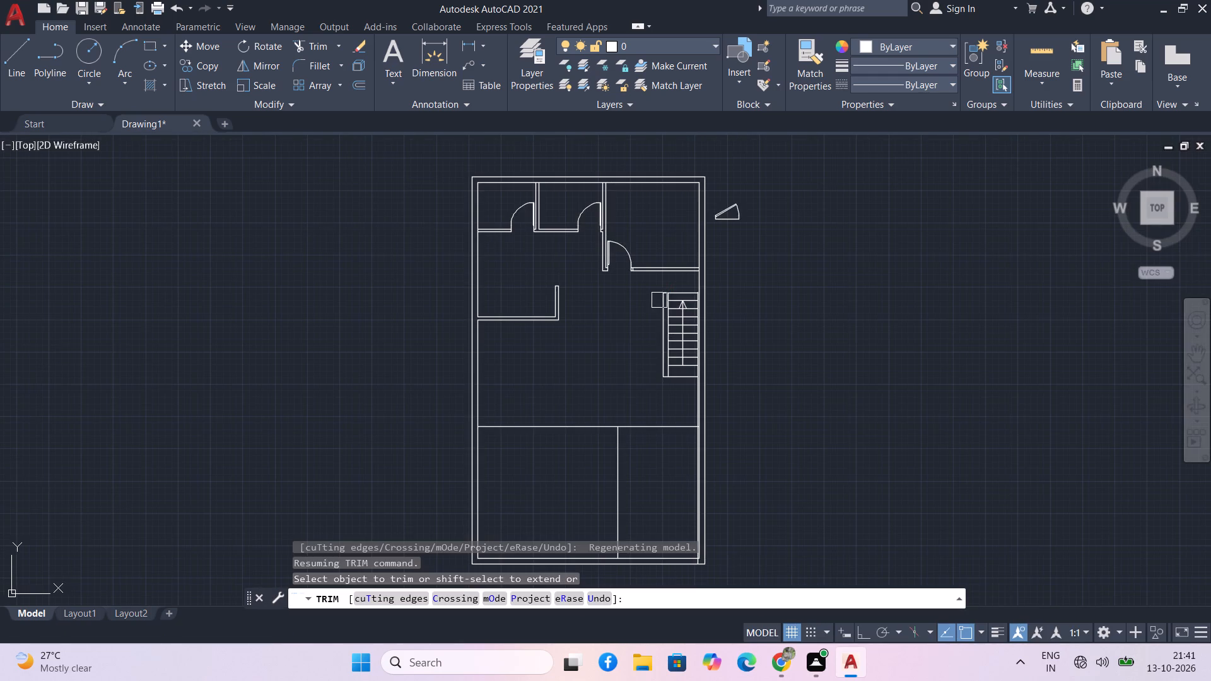
pyautogui.scroll(4, 696, 306)
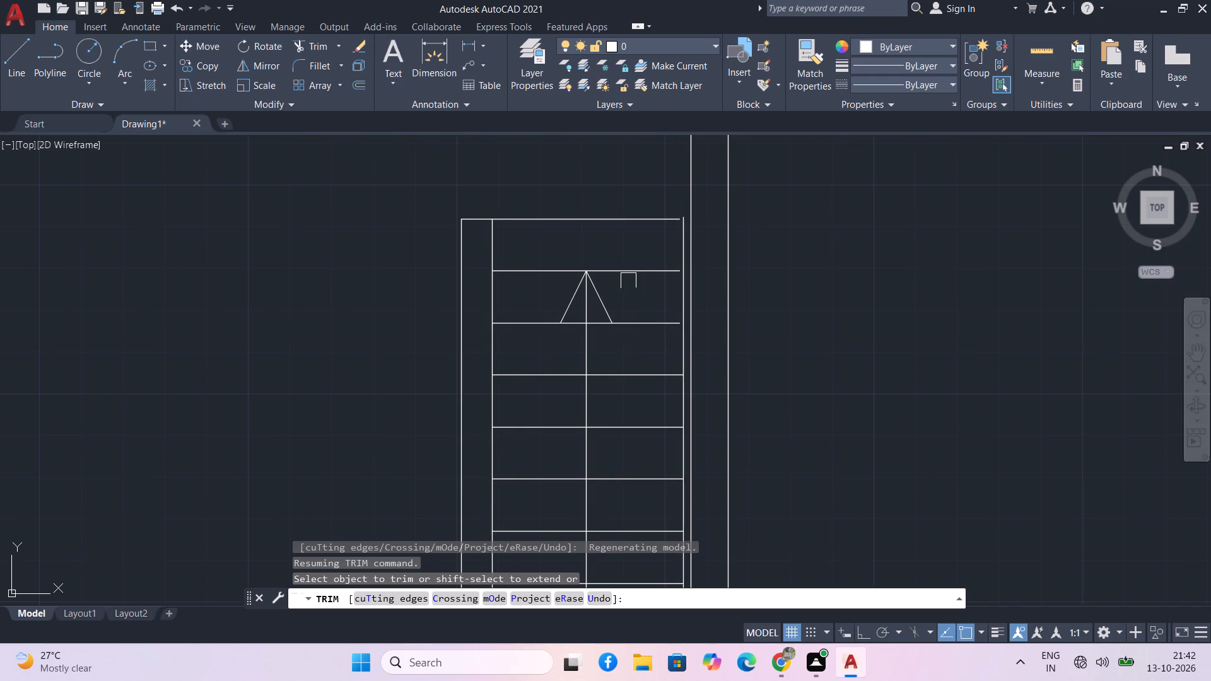
pyautogui.keyDown('shift'); pyautogui.click(643, 268); pyautogui.keyUp('shift')
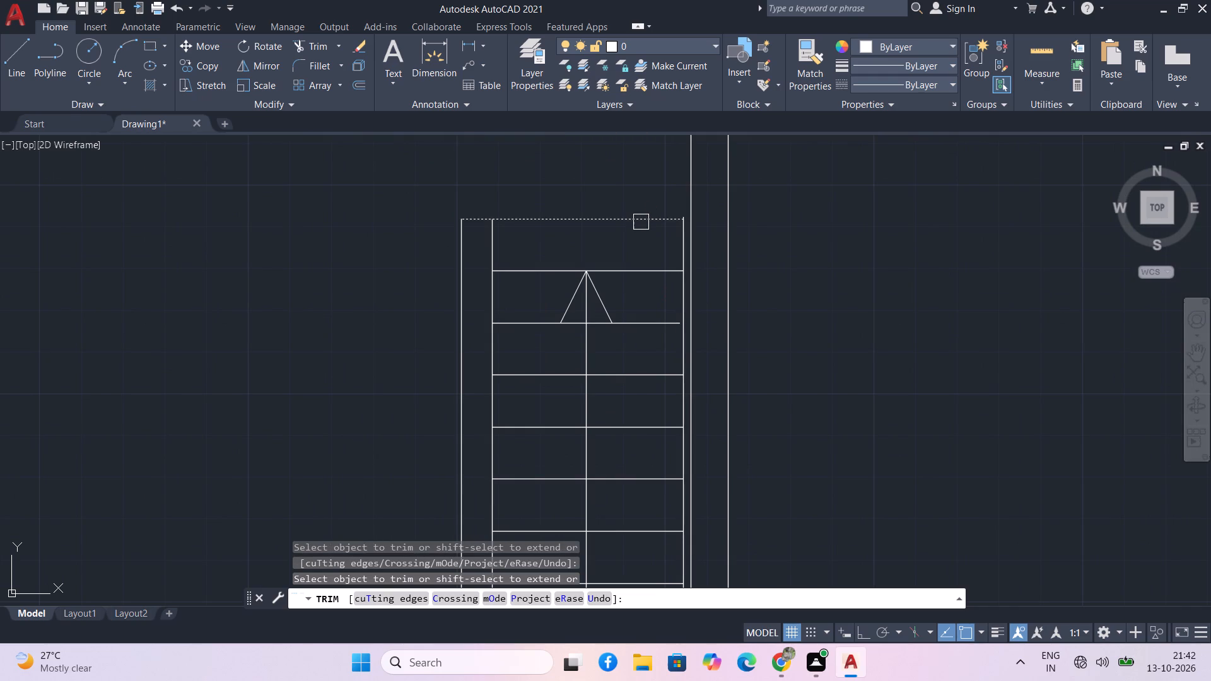
pyautogui.keyDown('shift'); pyautogui.click(641, 222); pyautogui.keyUp('shift')
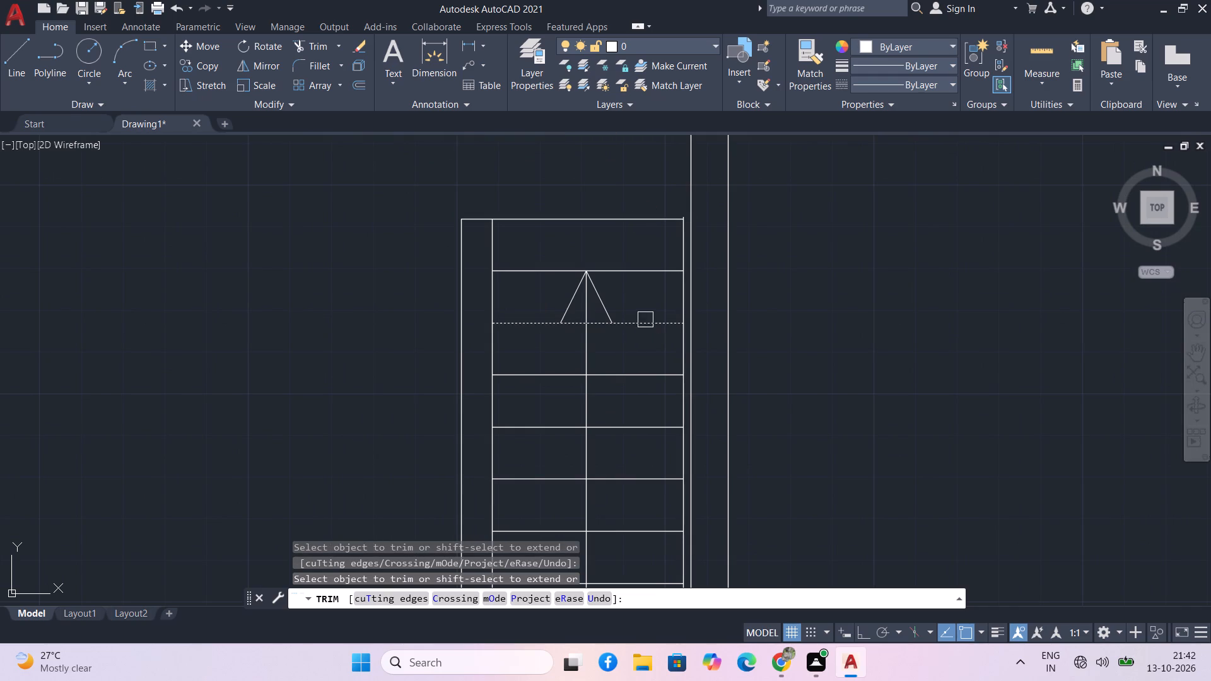
pyautogui.keyDown('shift'); pyautogui.click(645, 319); pyautogui.keyUp('shift')
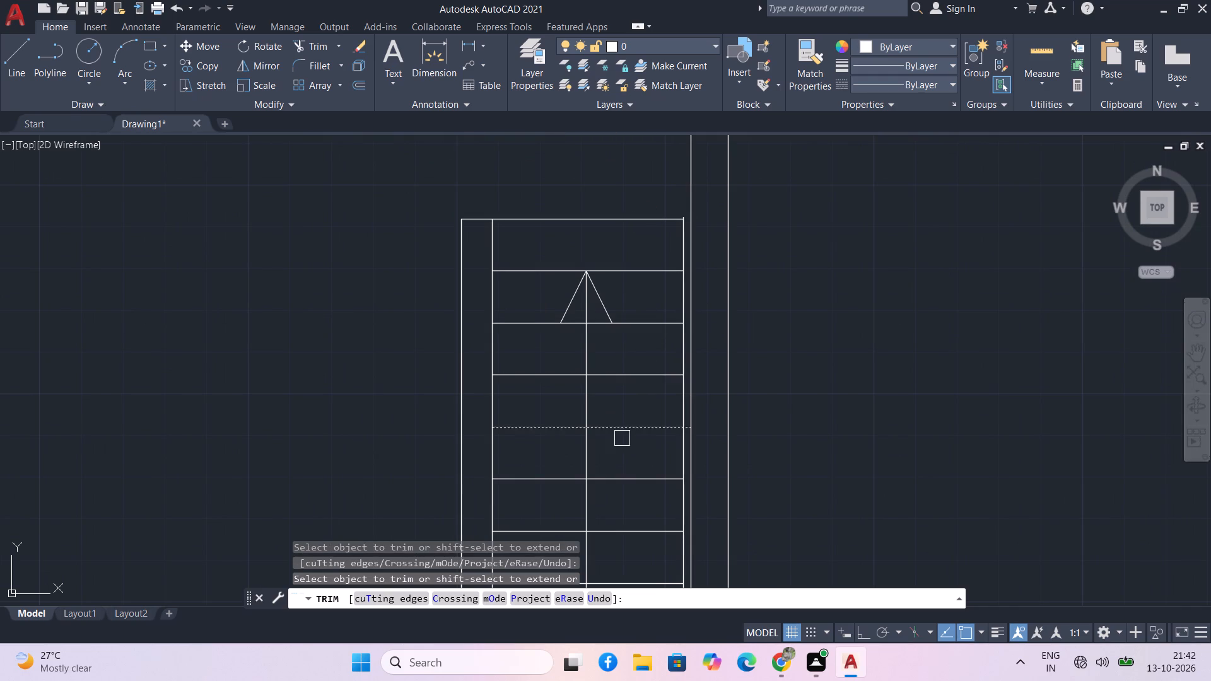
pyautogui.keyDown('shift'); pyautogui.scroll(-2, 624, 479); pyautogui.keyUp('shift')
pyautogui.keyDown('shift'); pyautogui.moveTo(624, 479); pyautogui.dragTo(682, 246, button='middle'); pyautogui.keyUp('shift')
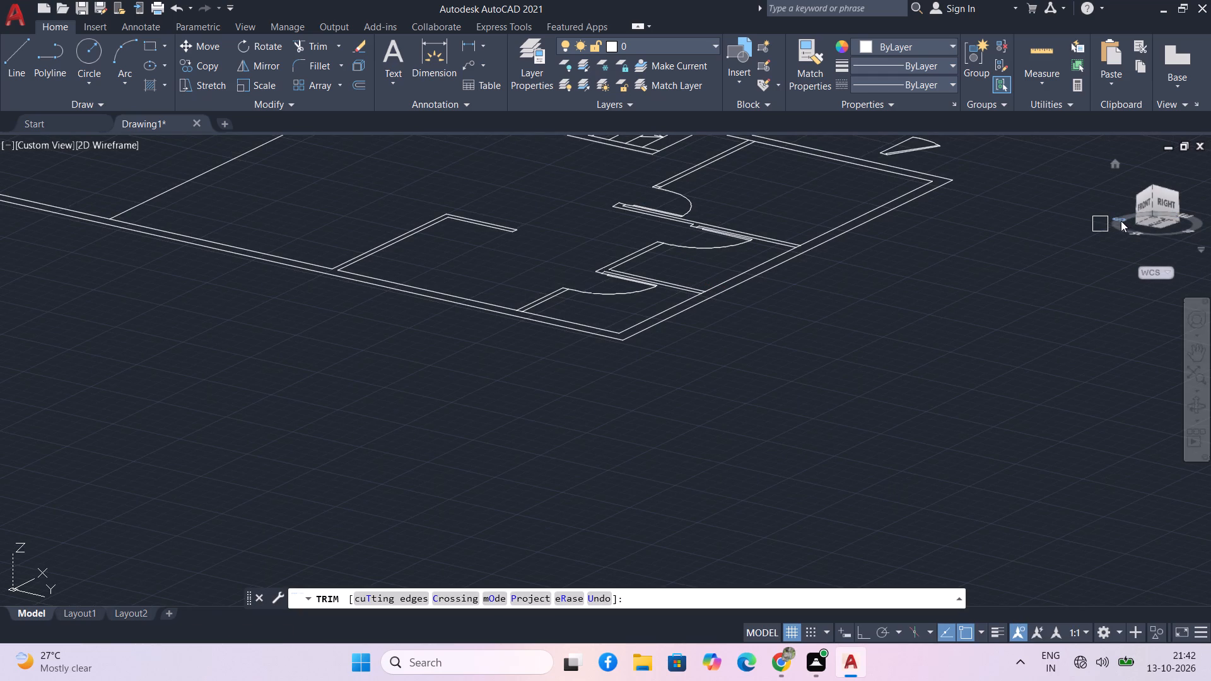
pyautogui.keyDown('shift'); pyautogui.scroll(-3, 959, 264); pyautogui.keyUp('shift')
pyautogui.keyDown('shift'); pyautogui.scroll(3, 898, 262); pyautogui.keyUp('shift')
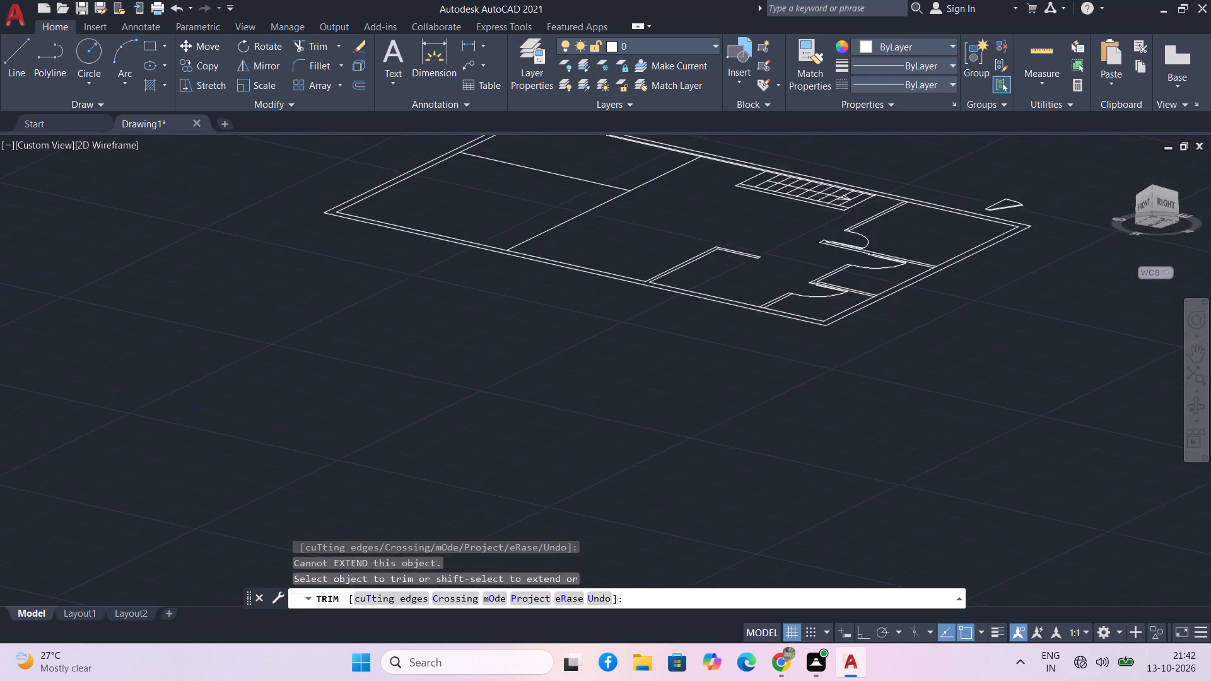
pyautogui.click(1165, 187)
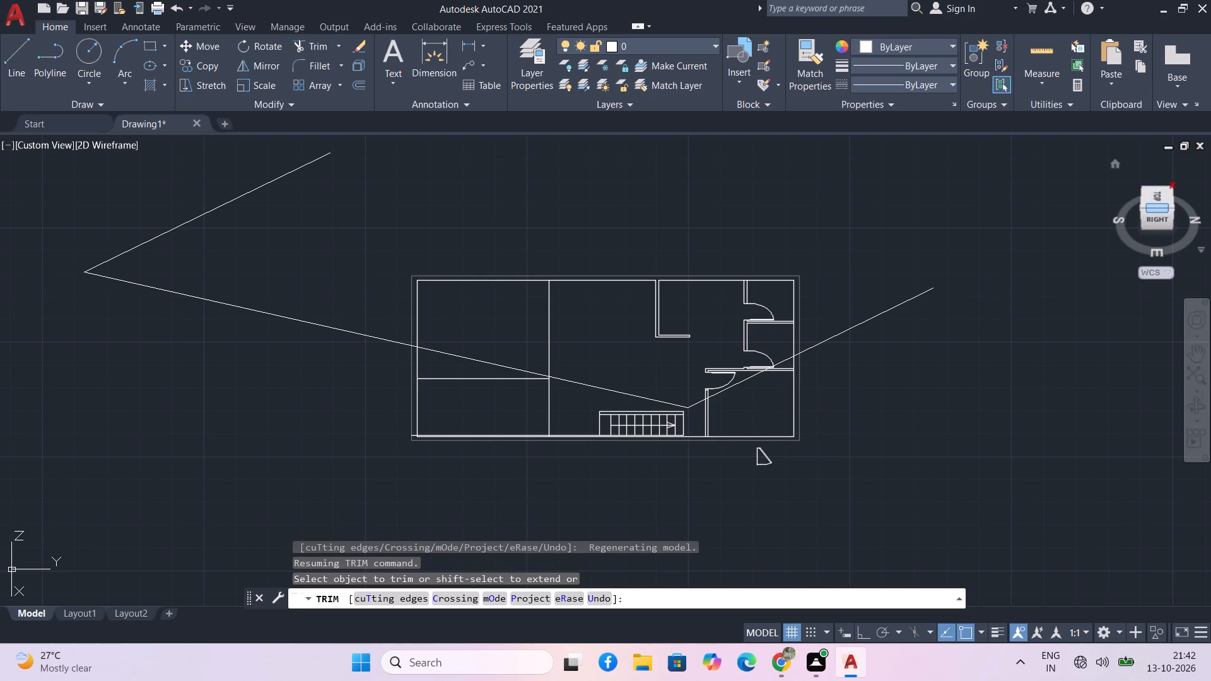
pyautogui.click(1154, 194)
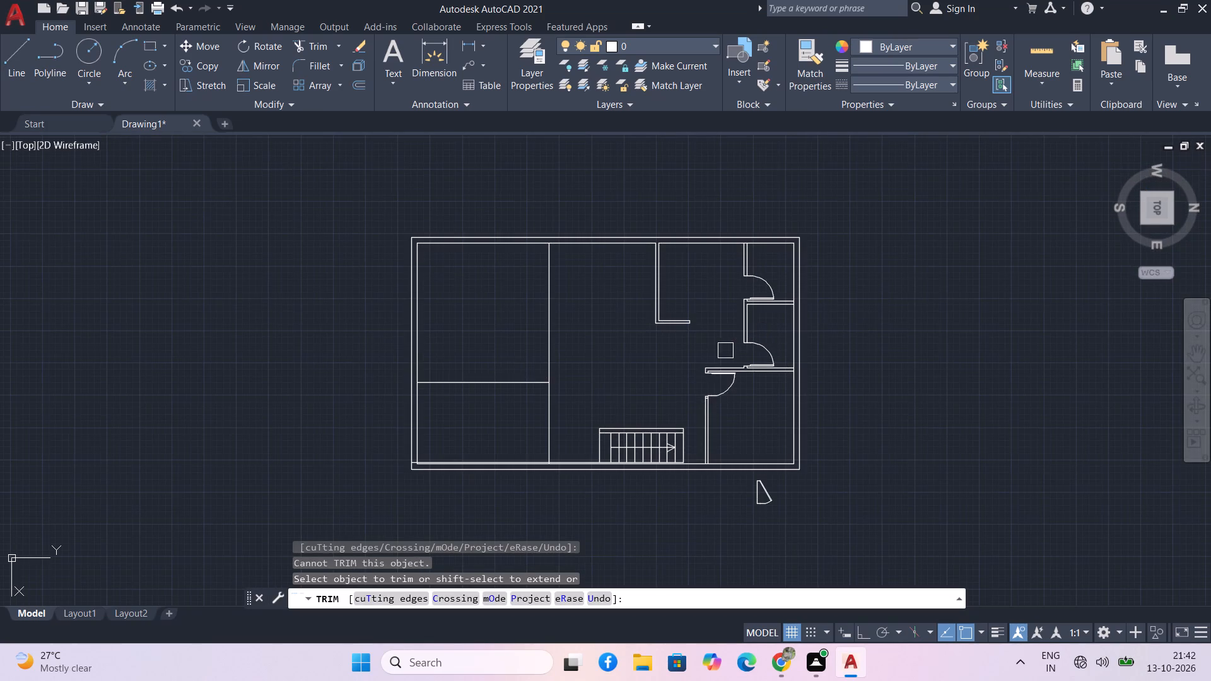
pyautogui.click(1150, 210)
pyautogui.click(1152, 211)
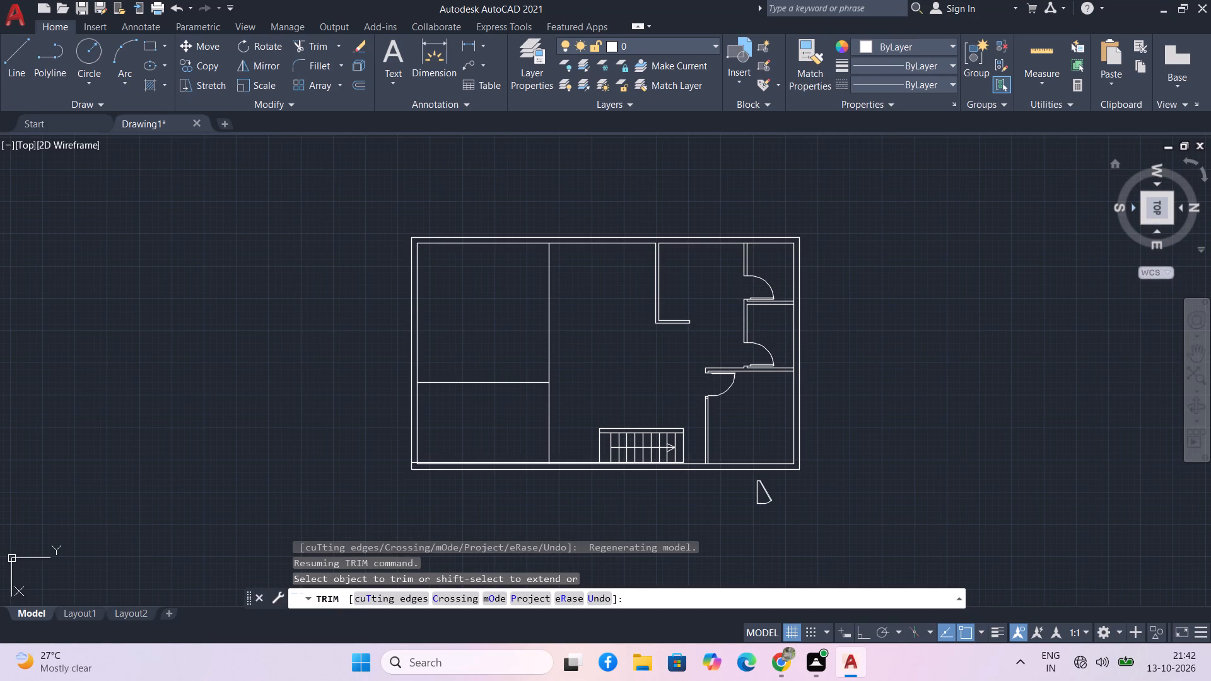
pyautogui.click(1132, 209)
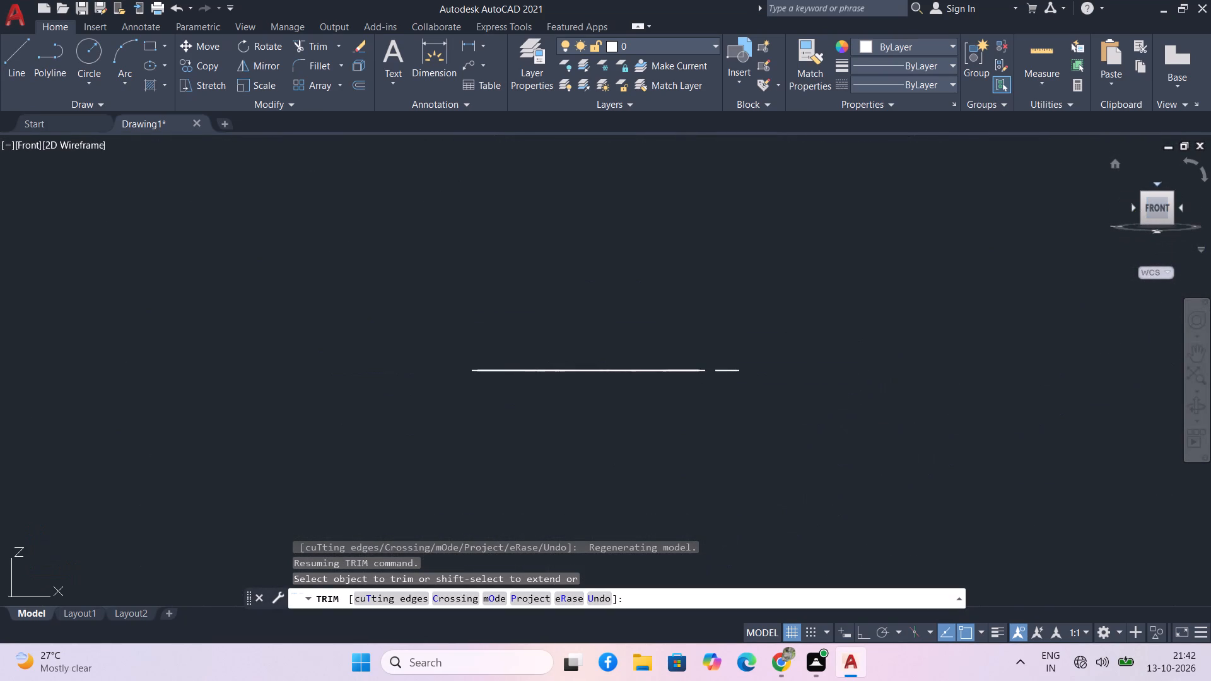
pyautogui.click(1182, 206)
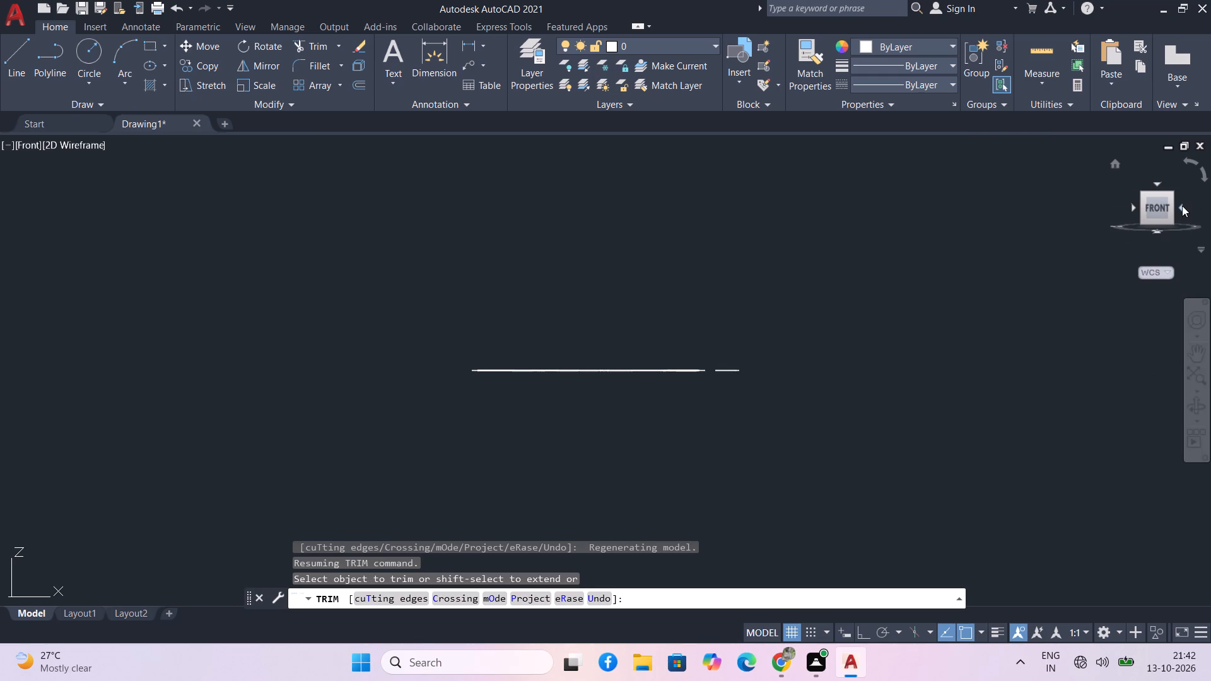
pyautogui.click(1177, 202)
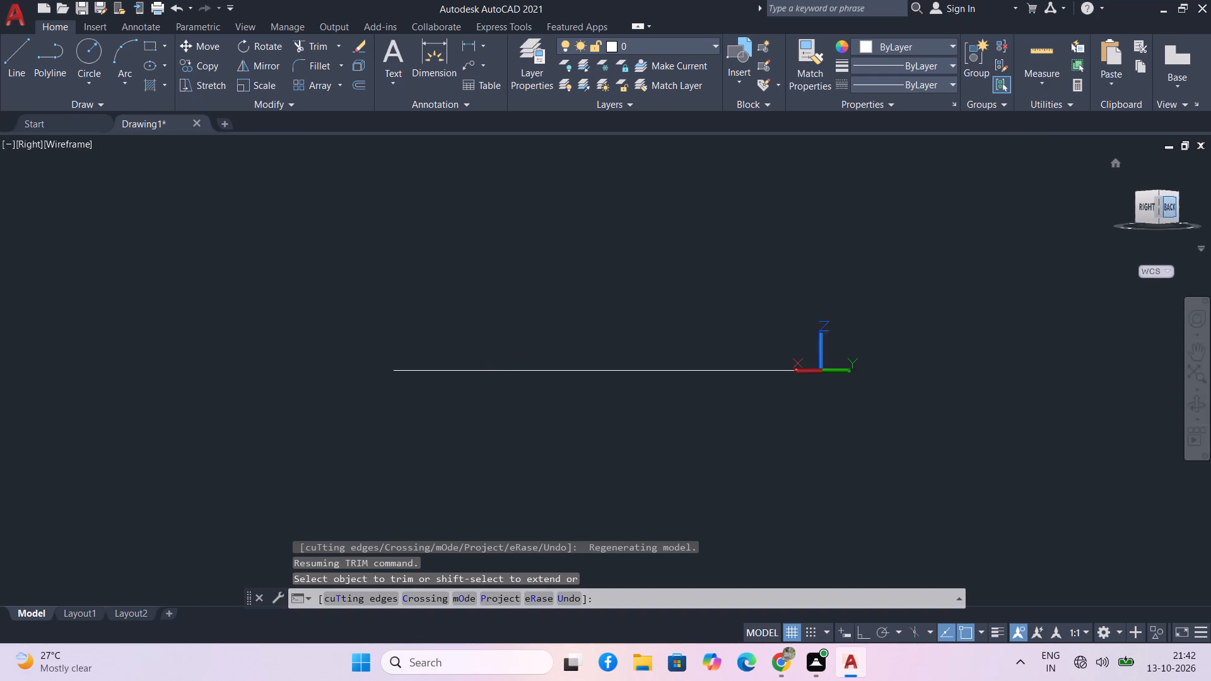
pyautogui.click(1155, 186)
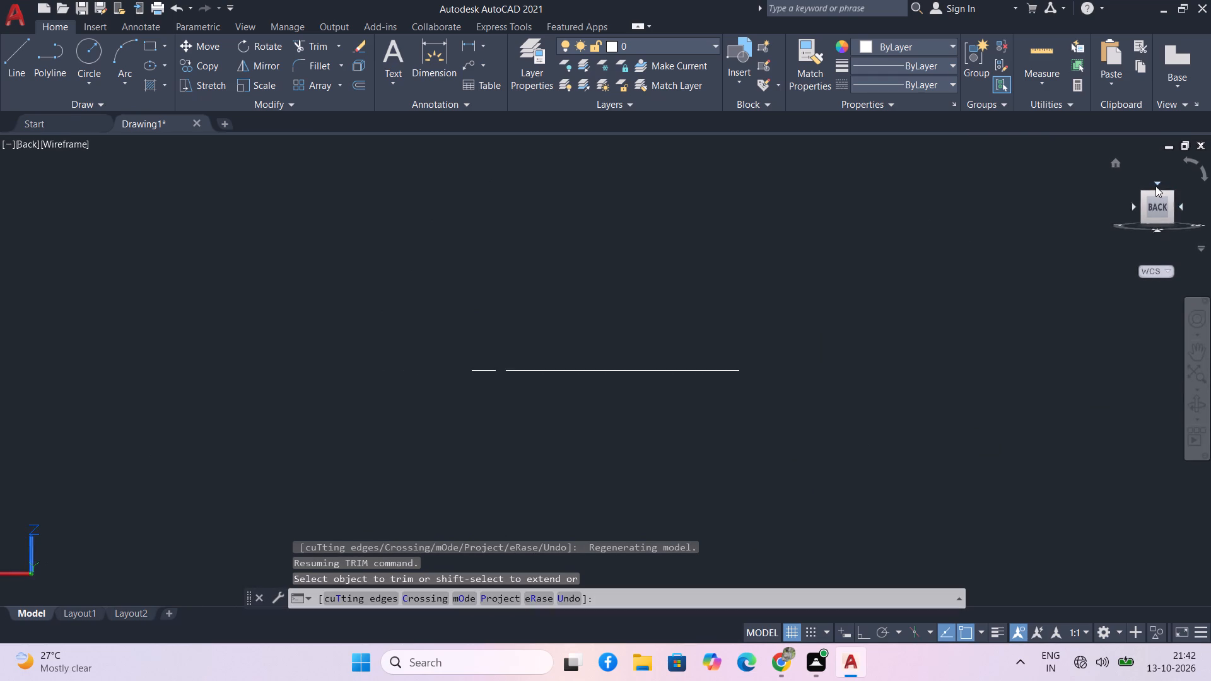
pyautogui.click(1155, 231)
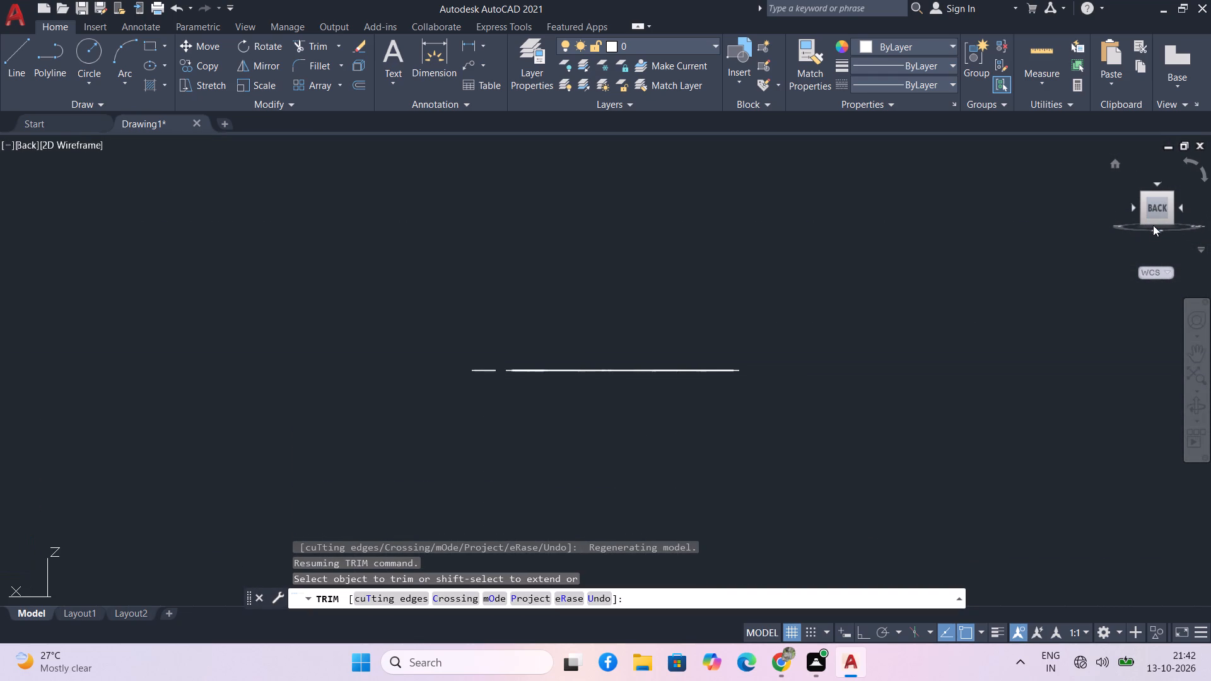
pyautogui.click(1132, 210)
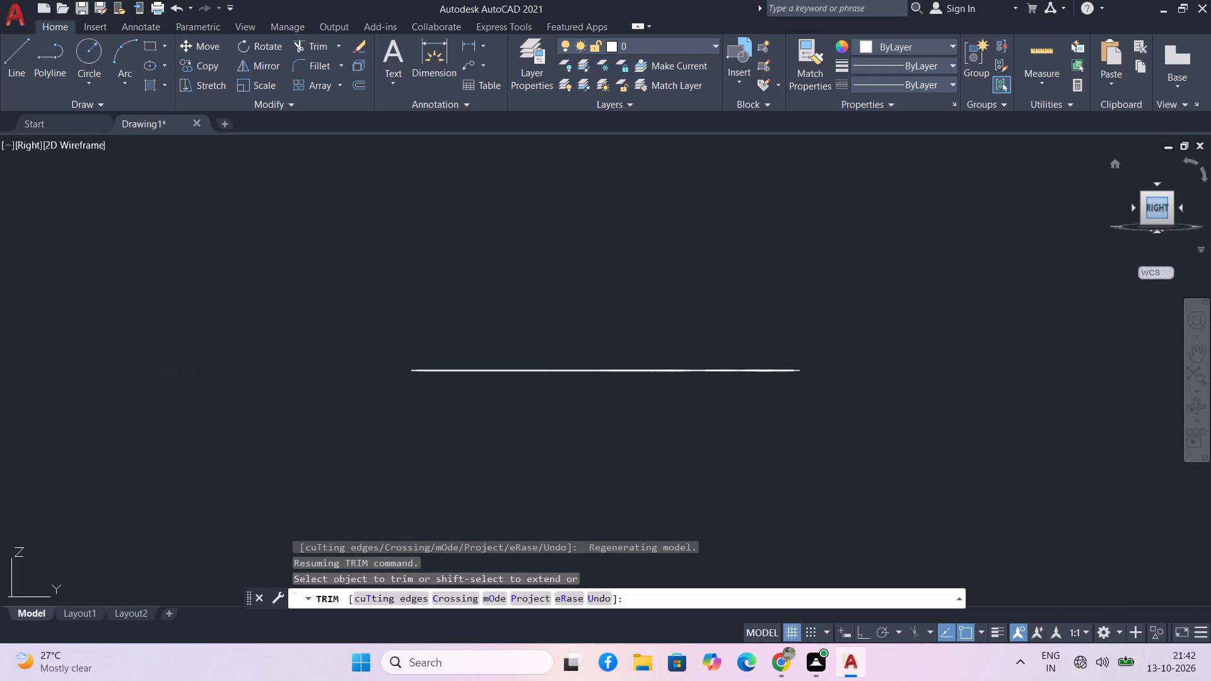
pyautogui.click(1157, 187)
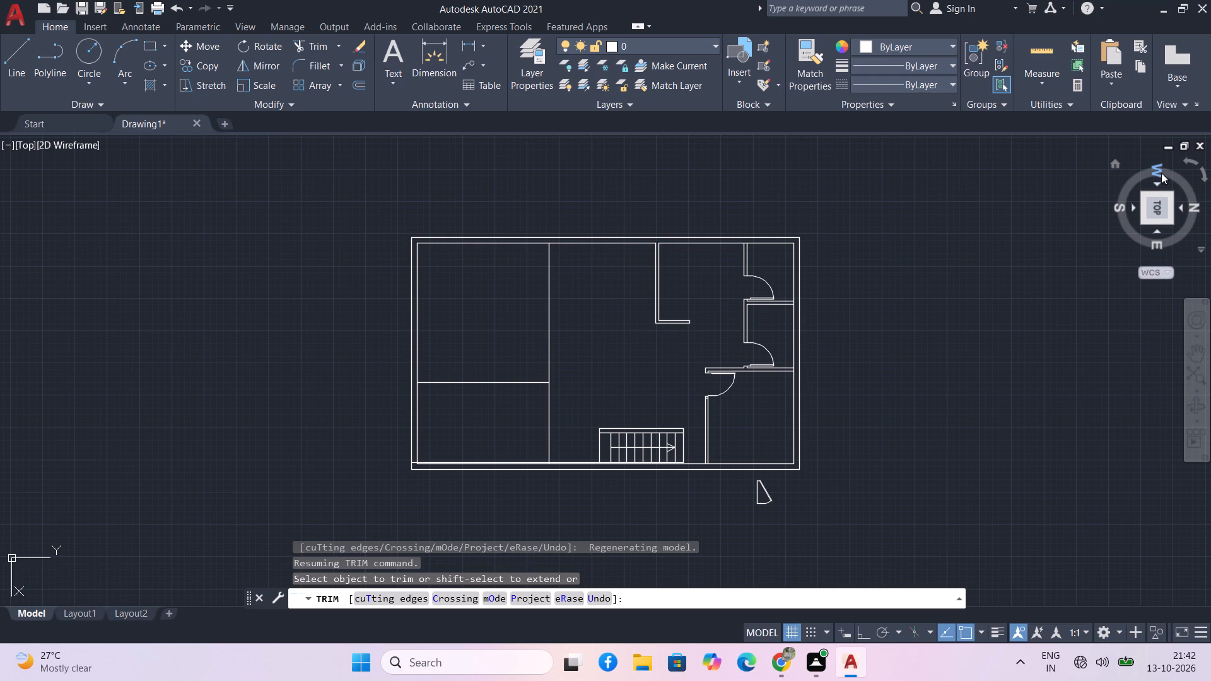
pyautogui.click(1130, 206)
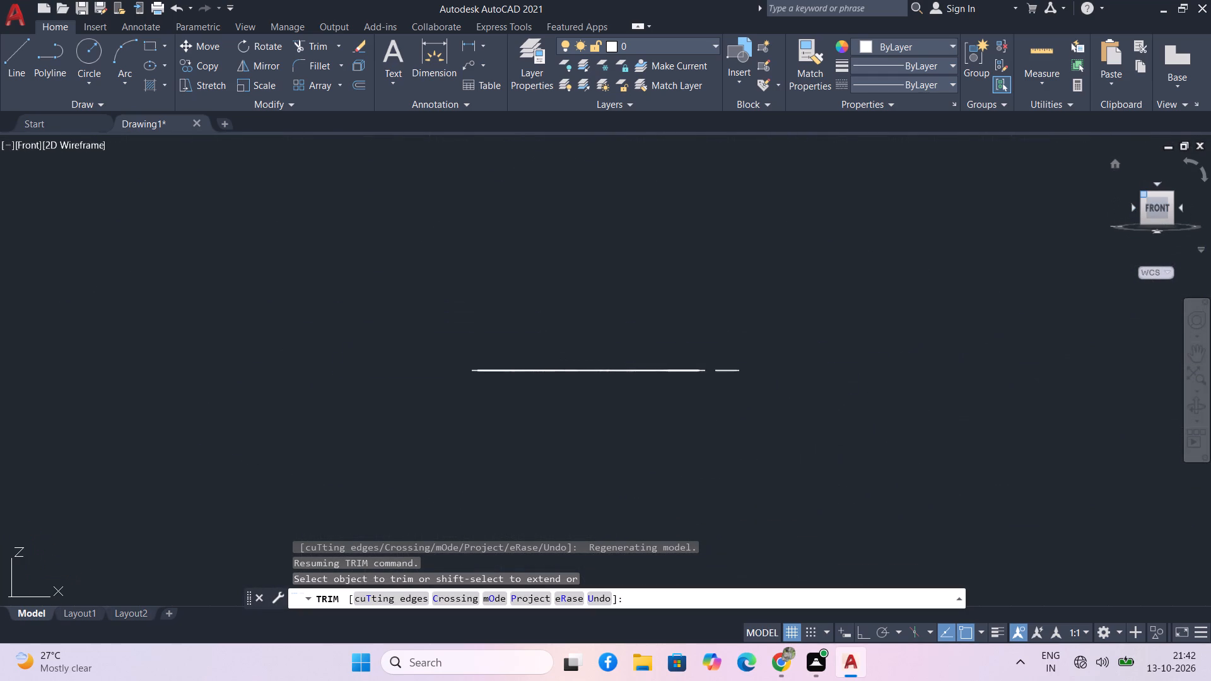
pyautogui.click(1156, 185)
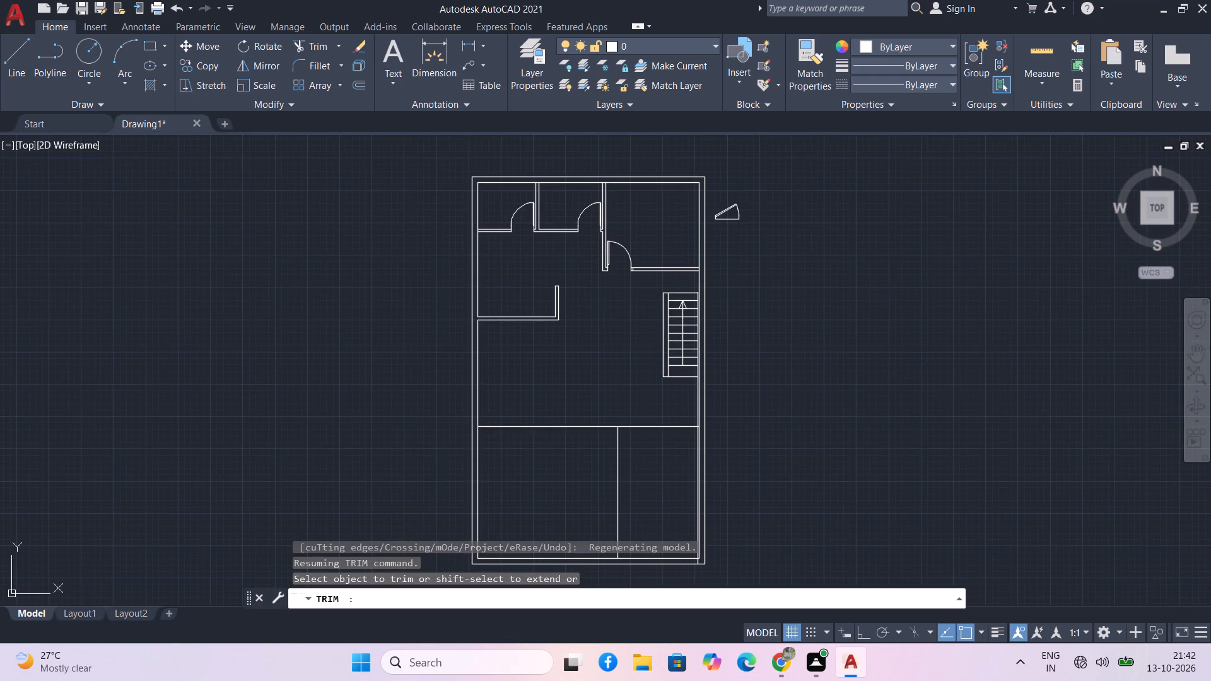
# Trim off the part of the staircase's right side line that runs below its bottom edge.
pyautogui.moveTo(870, 291); pyautogui.dragTo(1063, 272, button='middle')
pyautogui.scroll(2, 877, 311)
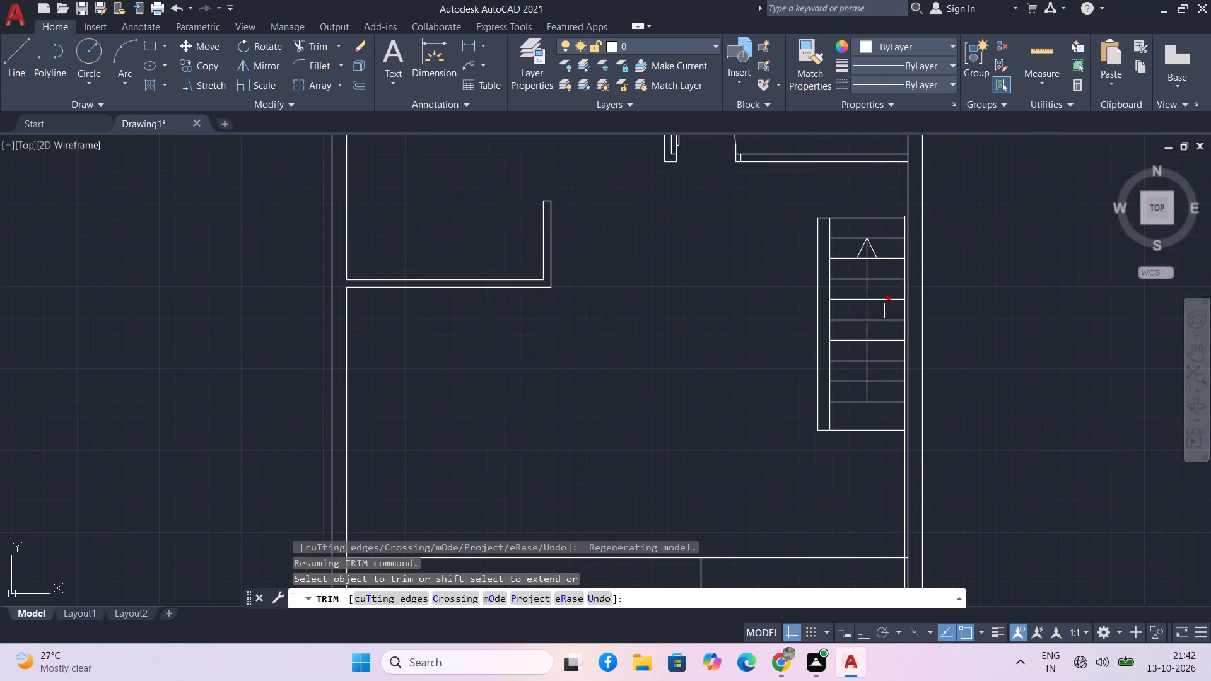
pyautogui.press('Escape')
pyautogui.write('tr')
pyautogui.press('space')
pyautogui.moveTo(853, 443); pyautogui.dragTo(808, 387, button='middle')
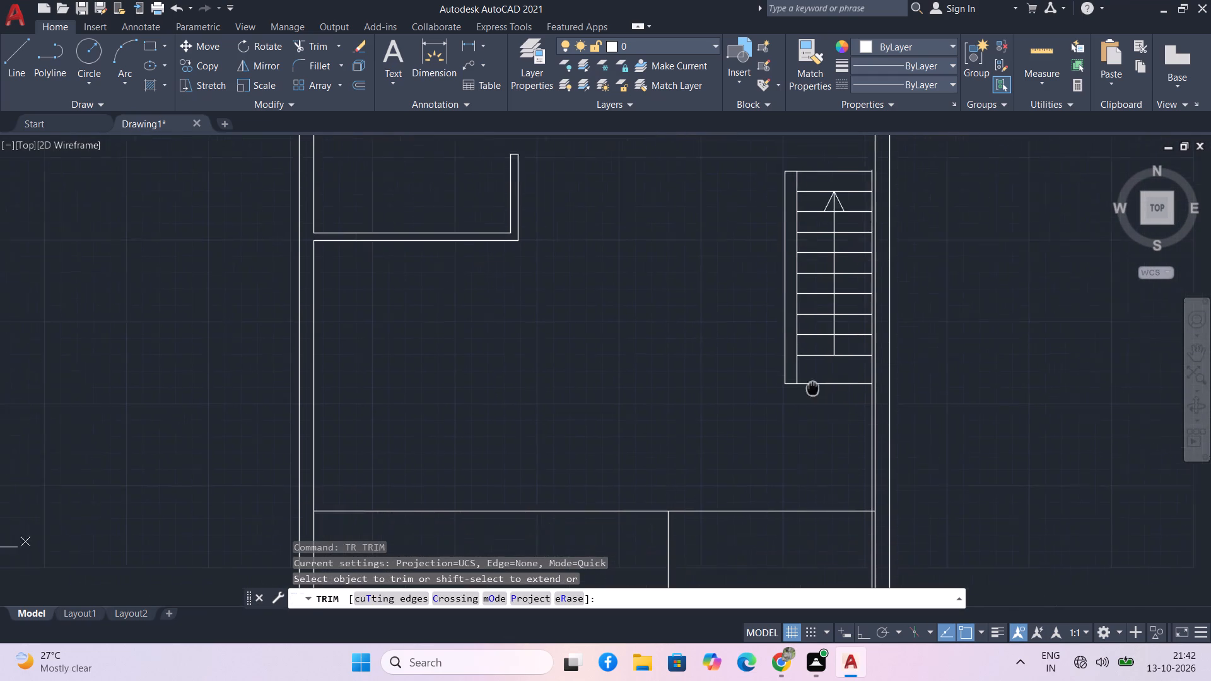
pyautogui.moveTo(808, 387); pyautogui.dragTo(800, 381, button='middle')
pyautogui.scroll(2, 831, 409)
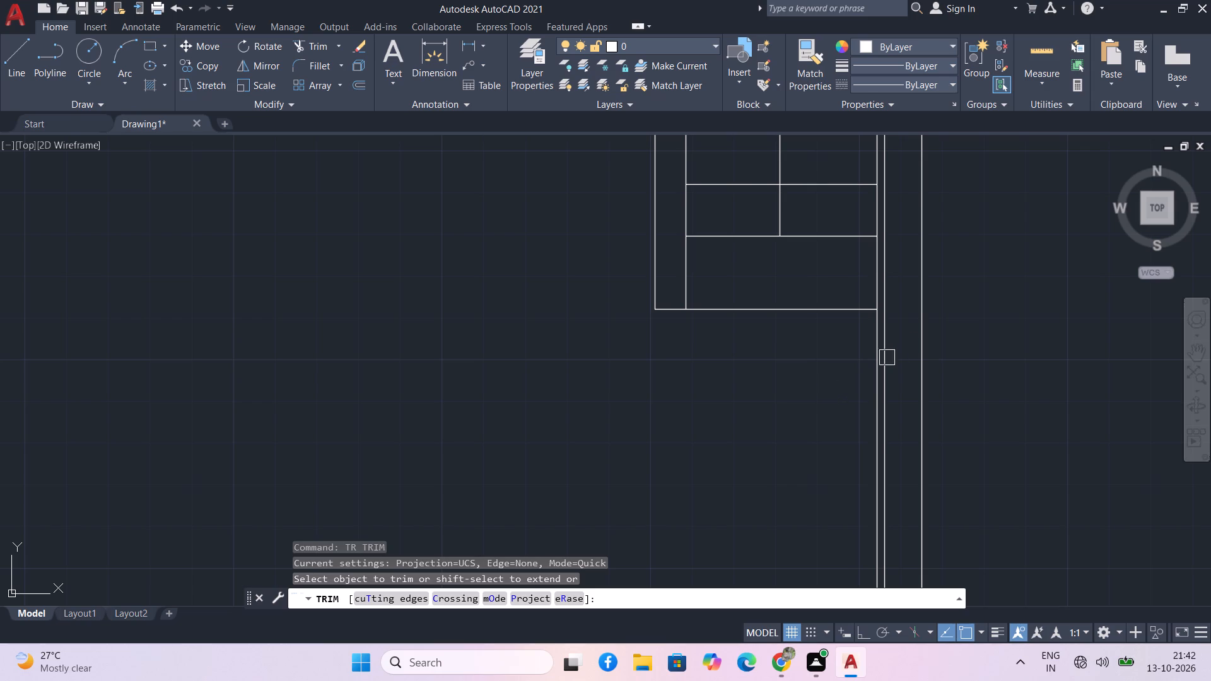
pyautogui.click(869, 351)
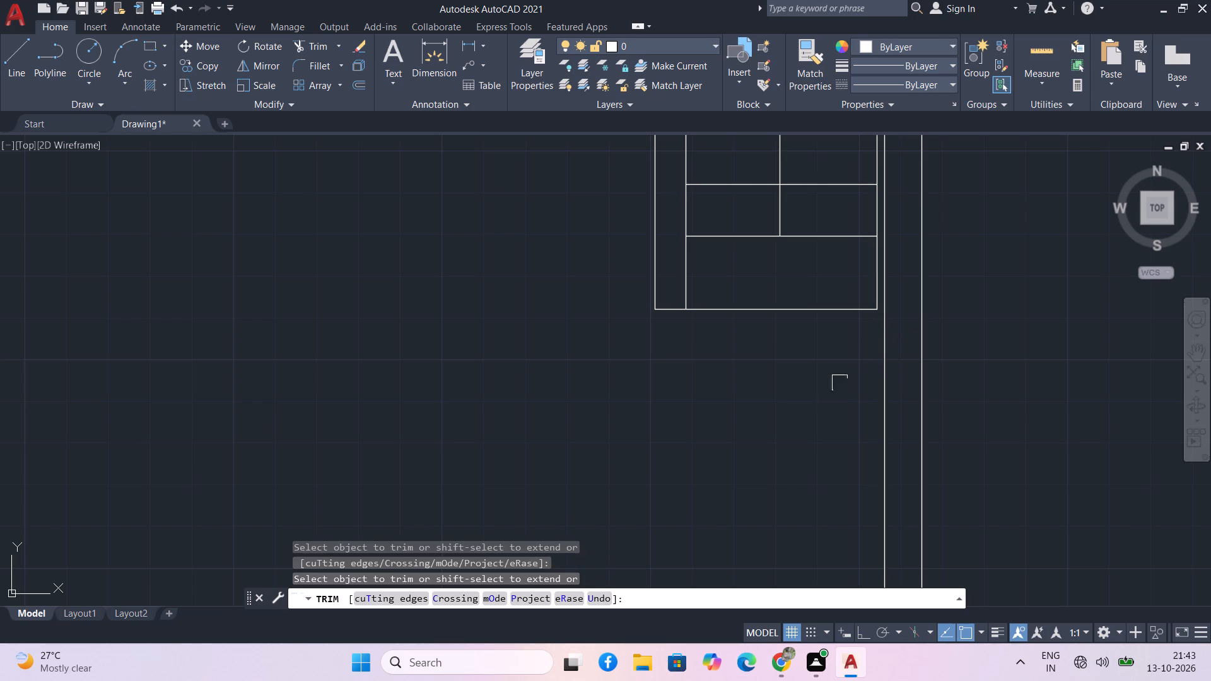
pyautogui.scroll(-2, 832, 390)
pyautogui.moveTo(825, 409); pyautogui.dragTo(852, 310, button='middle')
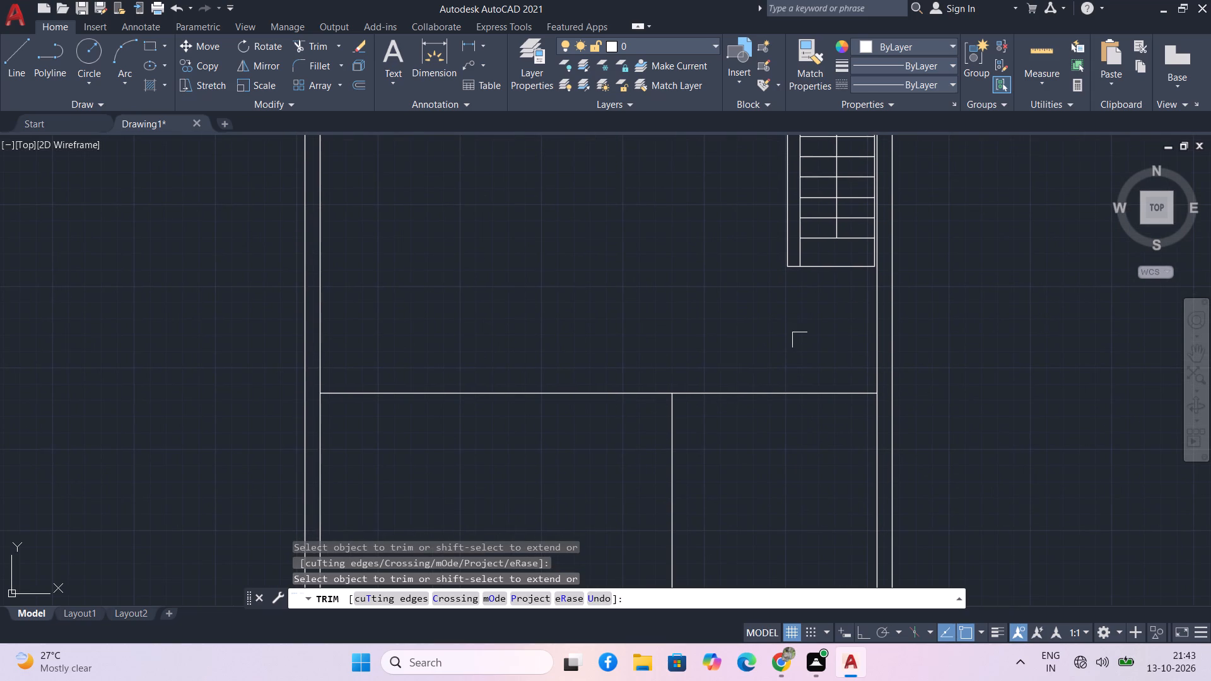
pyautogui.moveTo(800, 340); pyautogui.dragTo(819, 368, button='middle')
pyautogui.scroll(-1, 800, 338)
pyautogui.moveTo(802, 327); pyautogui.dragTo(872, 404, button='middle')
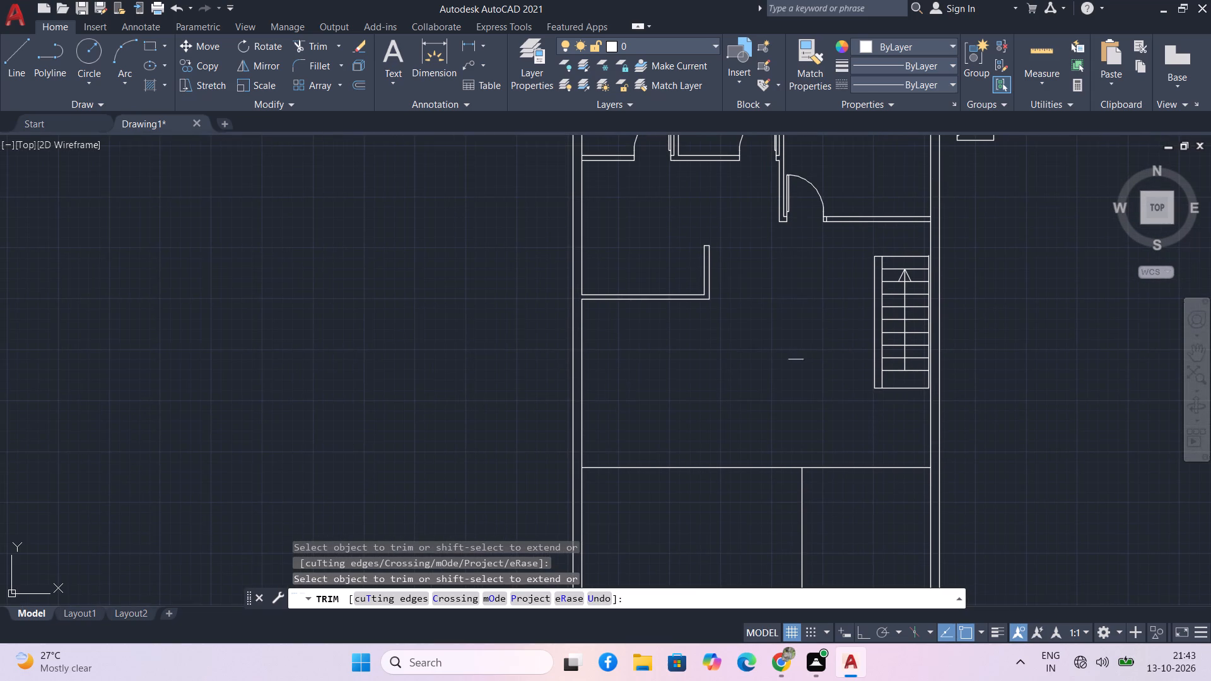
# Offset the horizontal line below the staircase upward and the vertical line beneath it to the right, both by 4.5".
pyautogui.moveTo(759, 304); pyautogui.dragTo(790, 327, button='middle')
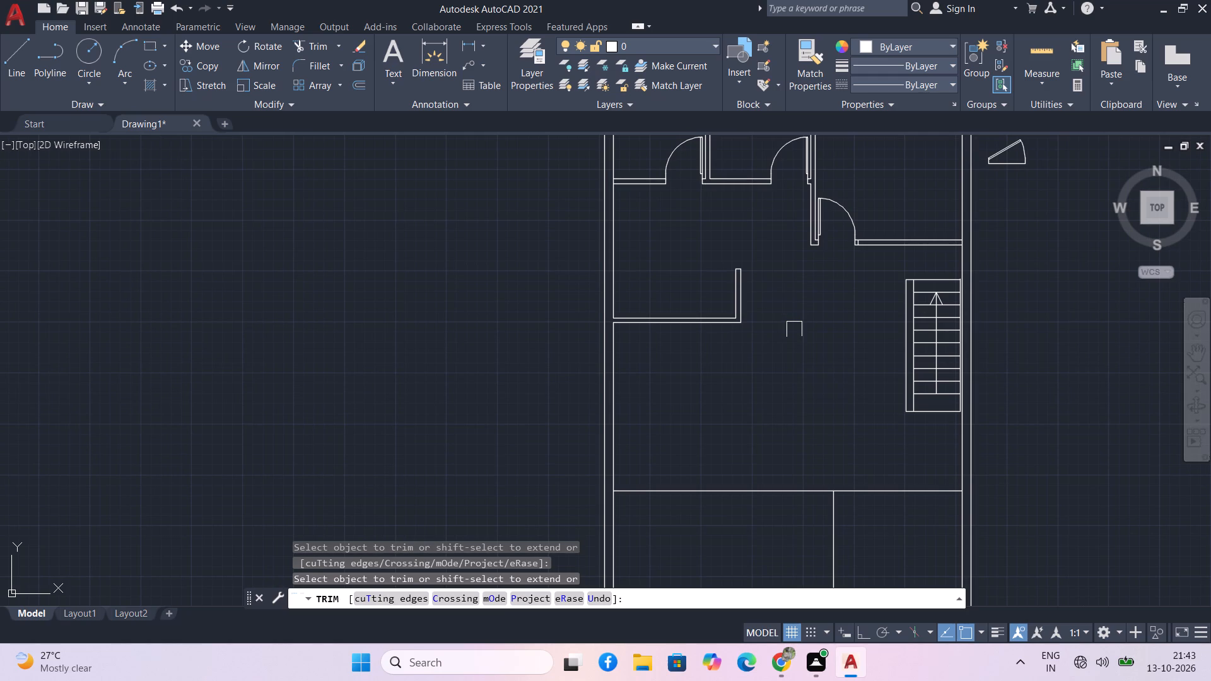
pyautogui.press('`')
pyautogui.press('Escape')
pyautogui.write('o')
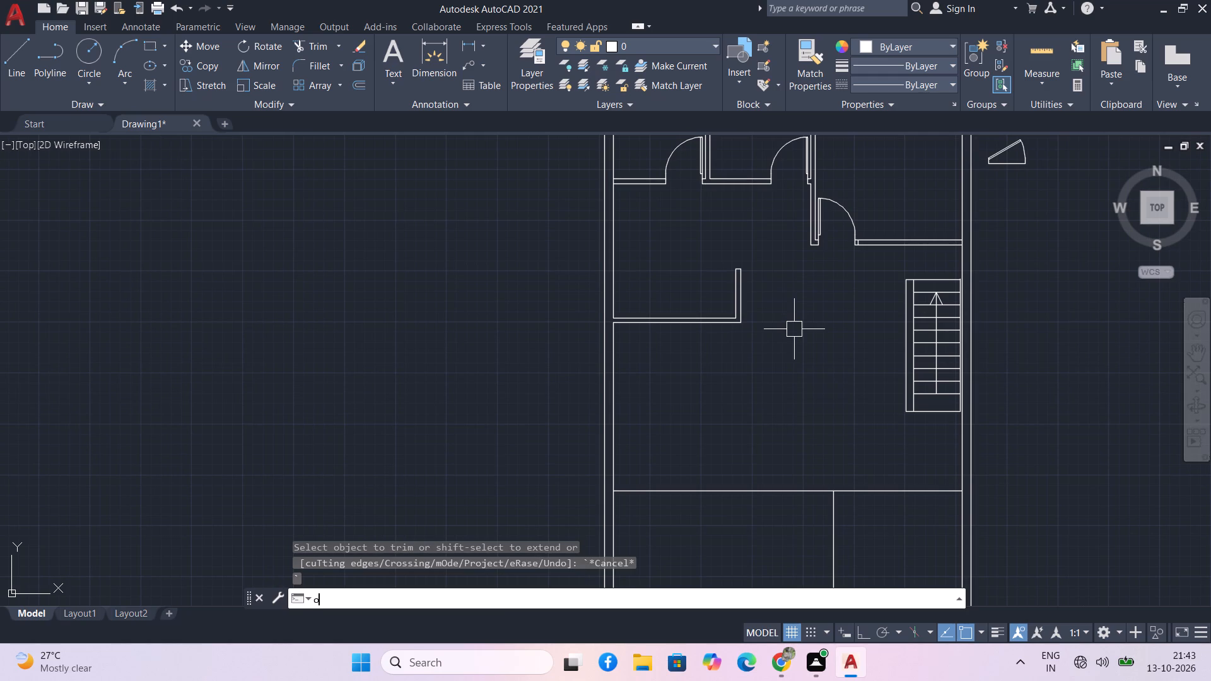
pyautogui.press('space')
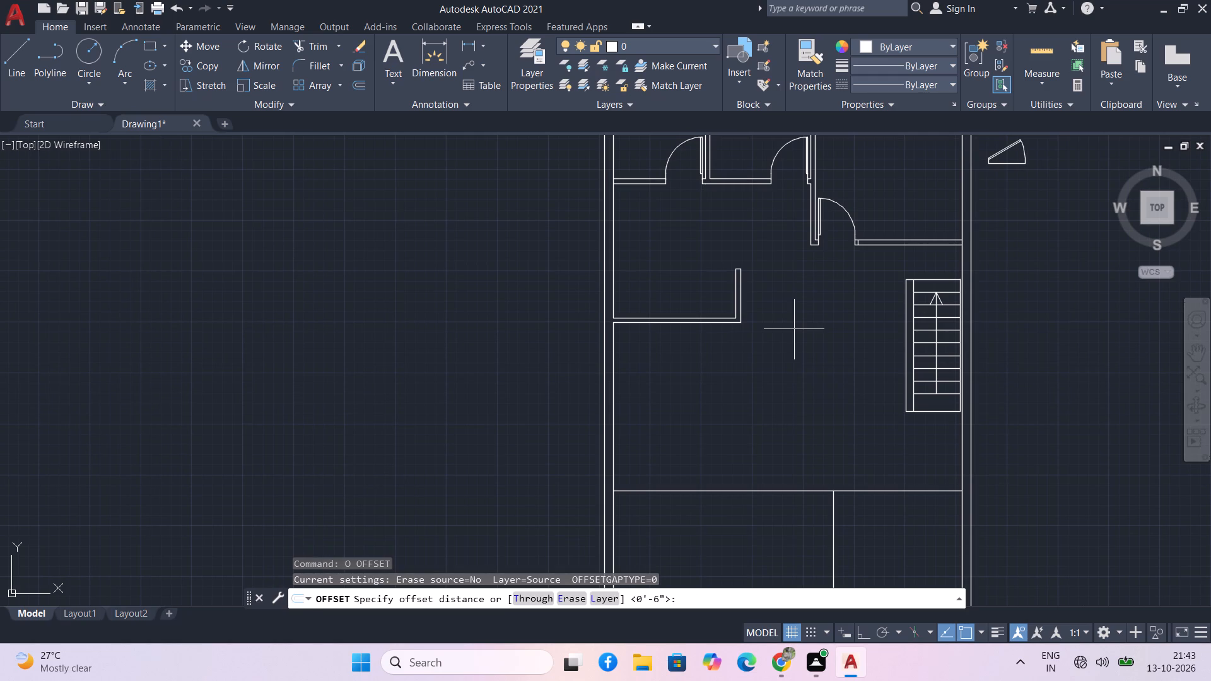
pyautogui.write('4.5')
pyautogui.press('Return')
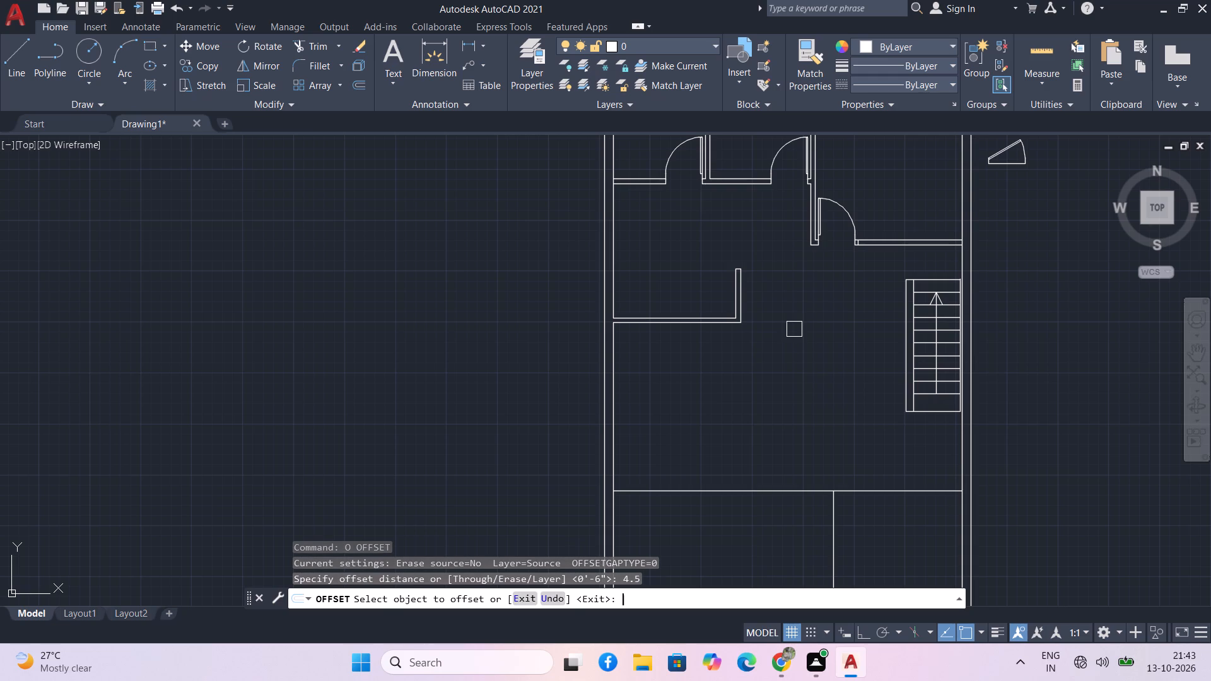
pyautogui.click(793, 492)
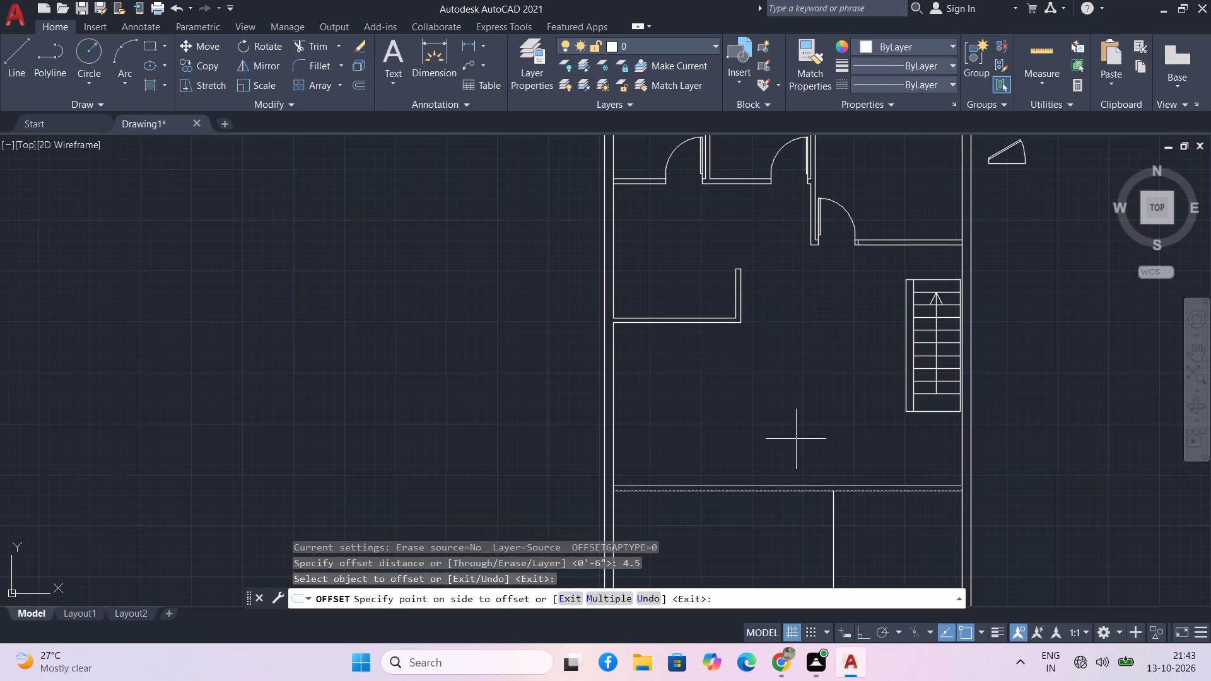
pyautogui.click(796, 439)
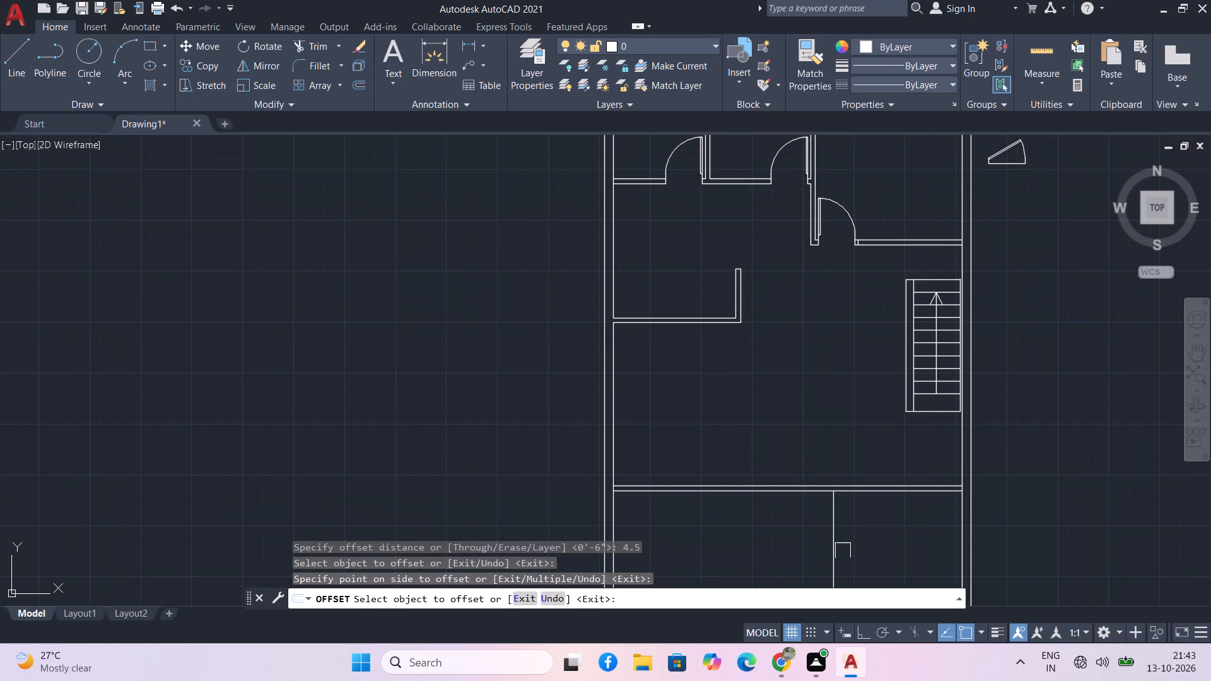
pyautogui.click(836, 551)
pyautogui.click(877, 552)
pyautogui.press('Escape')
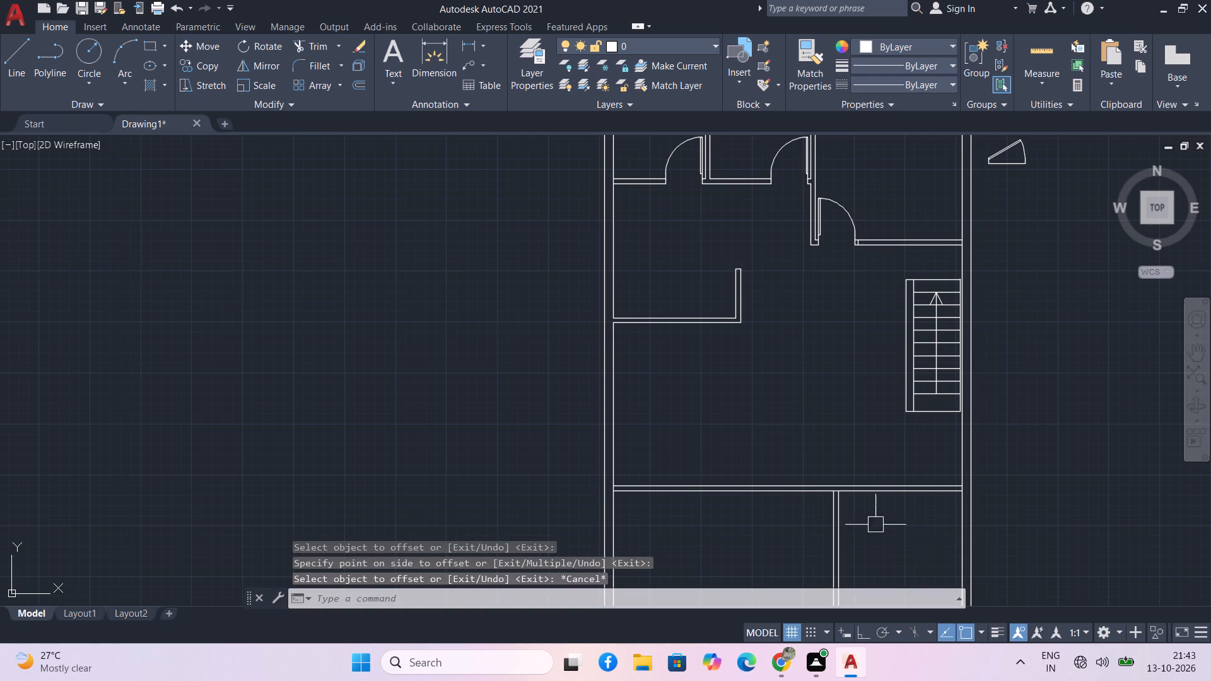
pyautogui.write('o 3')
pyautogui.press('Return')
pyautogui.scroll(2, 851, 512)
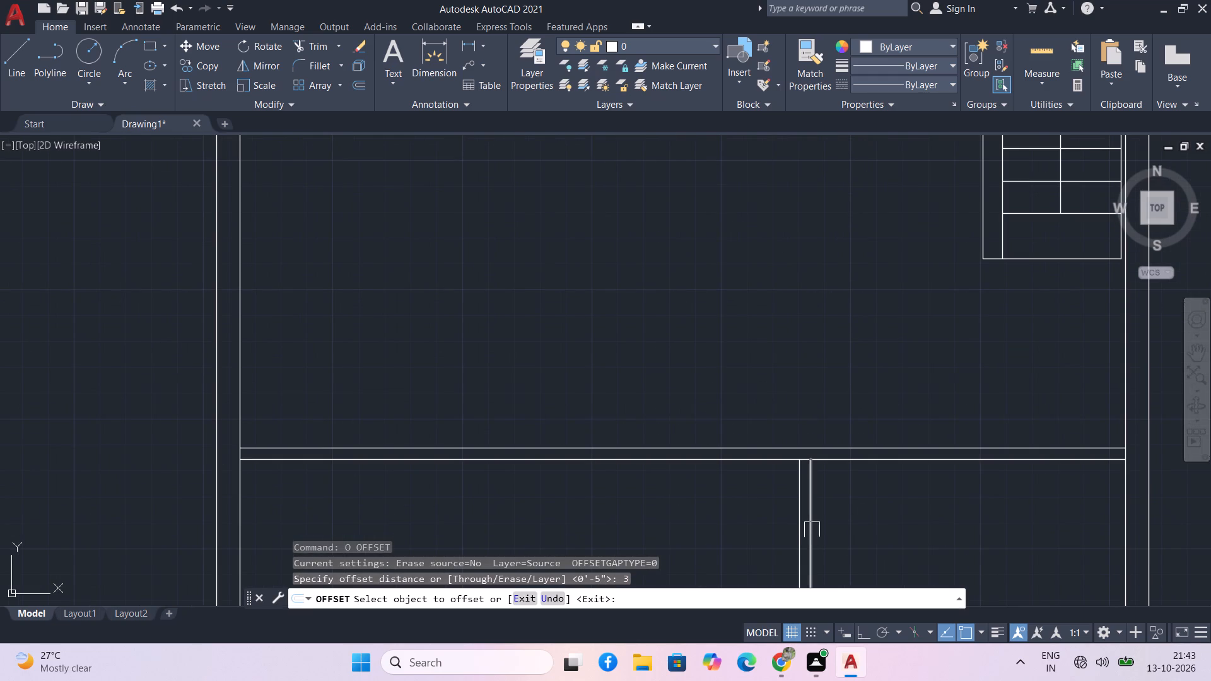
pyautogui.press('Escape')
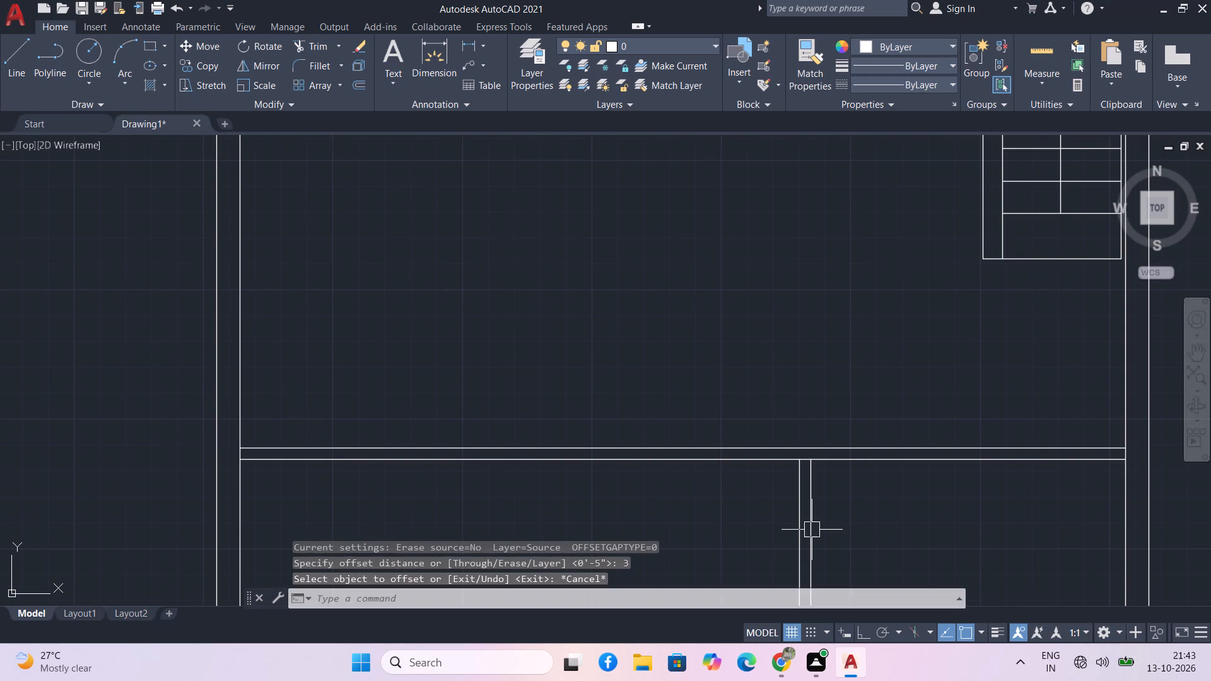
# Offset the right line of the lower vertical partition 1' to the right.
pyautogui.write('o')
pyautogui.press('space')
pyautogui.write("1'")
pyautogui.press('Return')
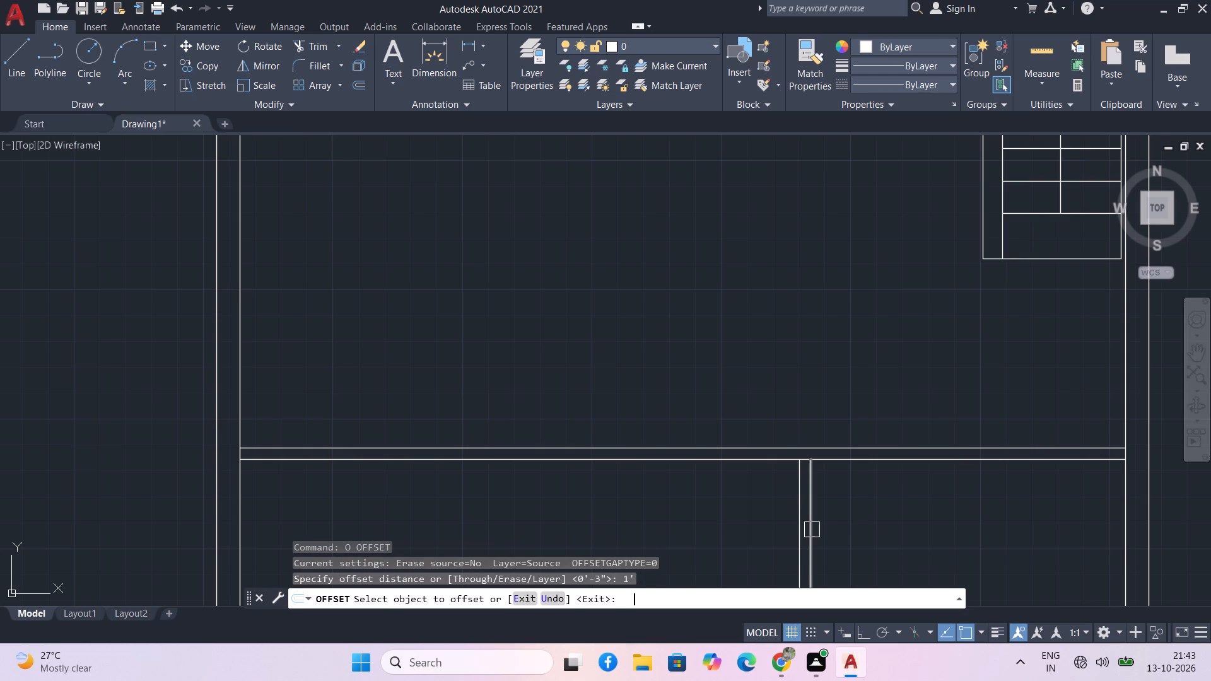
pyautogui.click(813, 530)
pyautogui.click(882, 533)
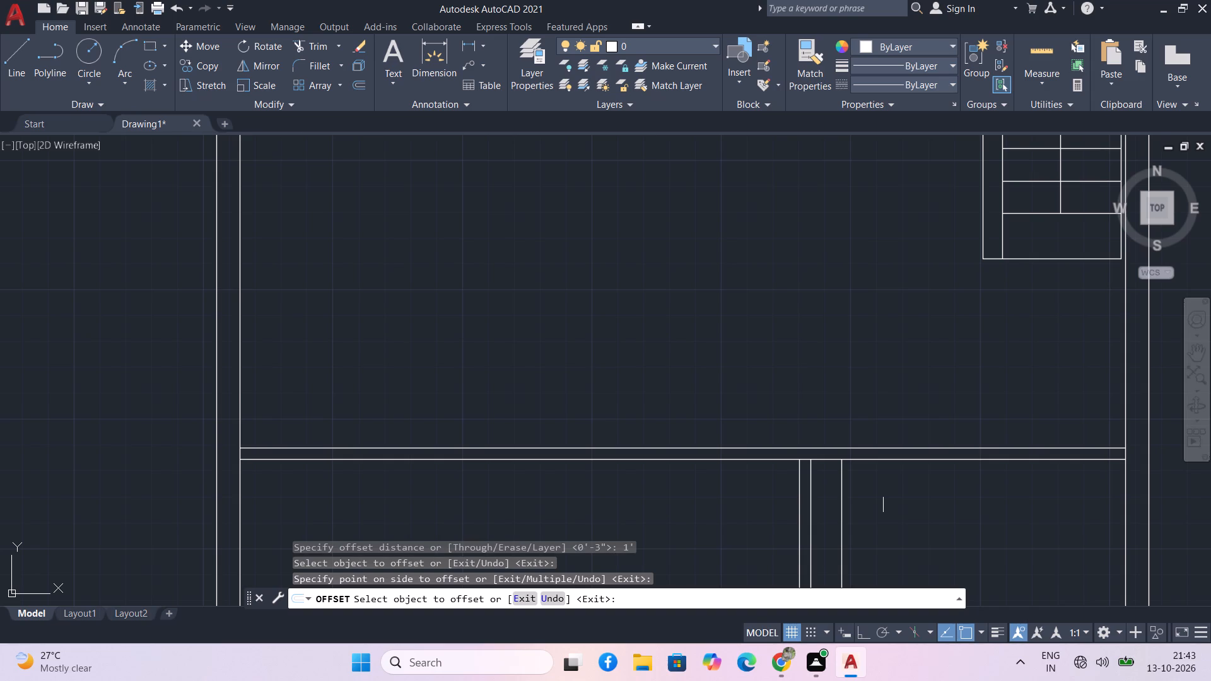
pyautogui.moveTo(936, 508); pyautogui.dragTo(797, 500, button='middle')
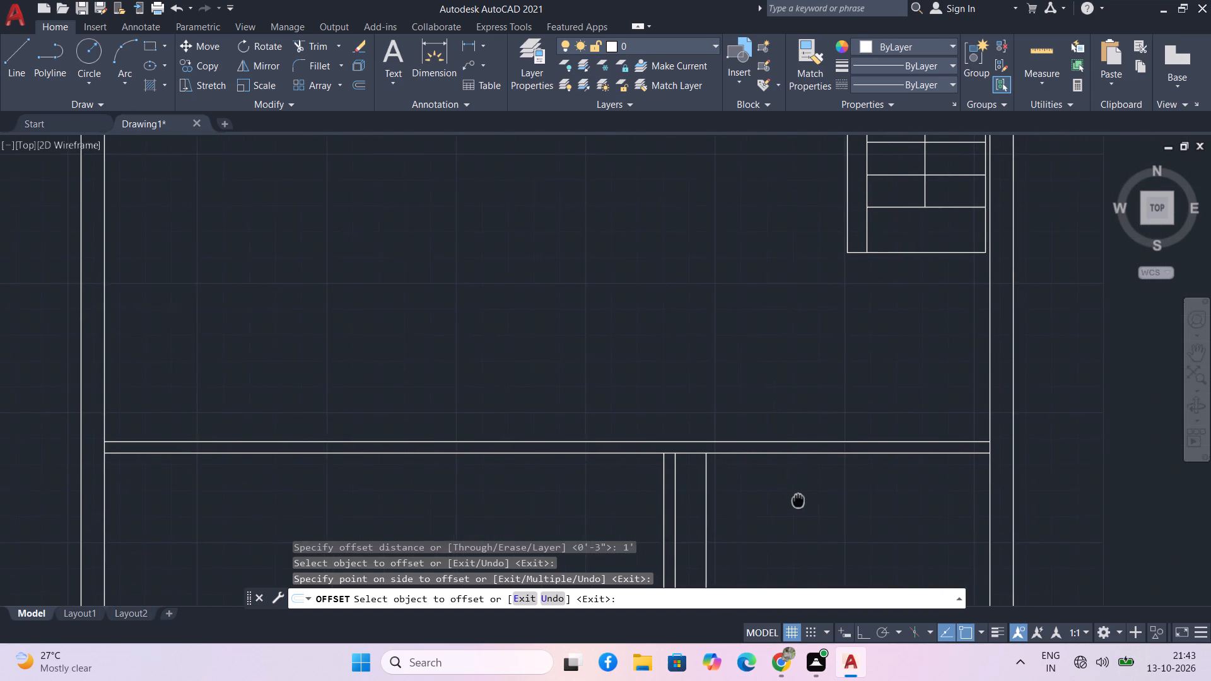
pyautogui.moveTo(797, 500); pyautogui.dragTo(781, 470, button='middle')
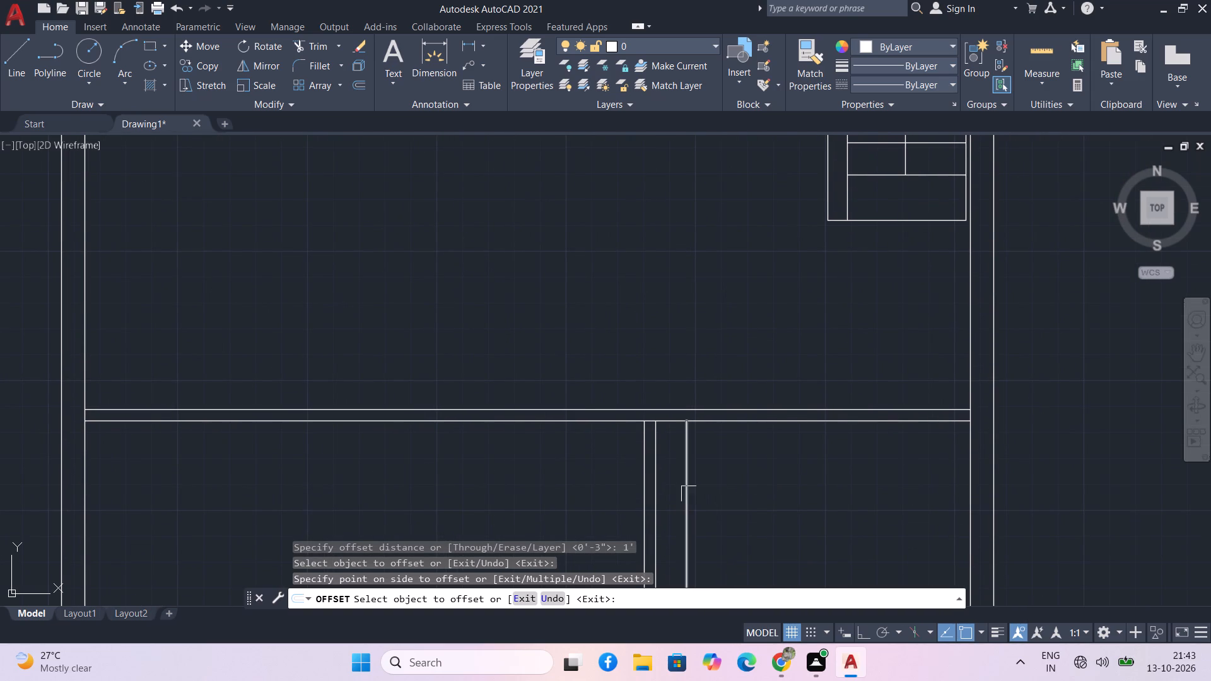
pyautogui.press('Escape')
# Offset the 1' guide line beside the lower vertical partition another 2' to the right.
pyautogui.write('o')
pyautogui.press('space')
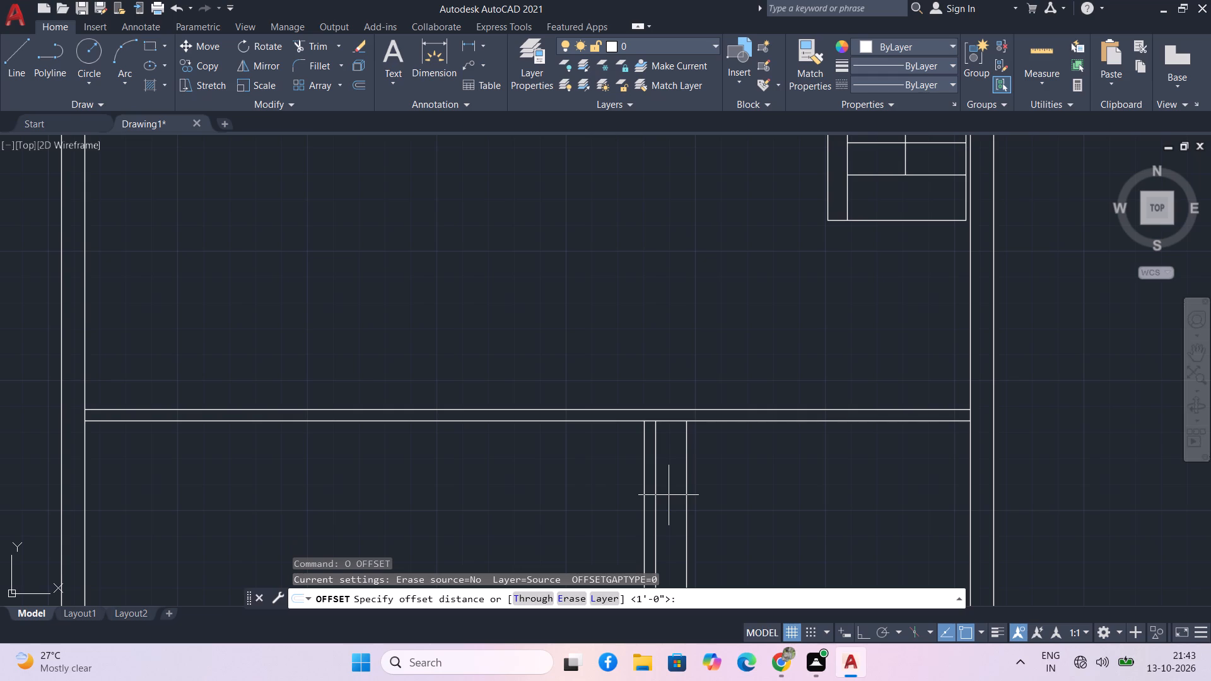
pyautogui.write("2'")
pyautogui.press('Return')
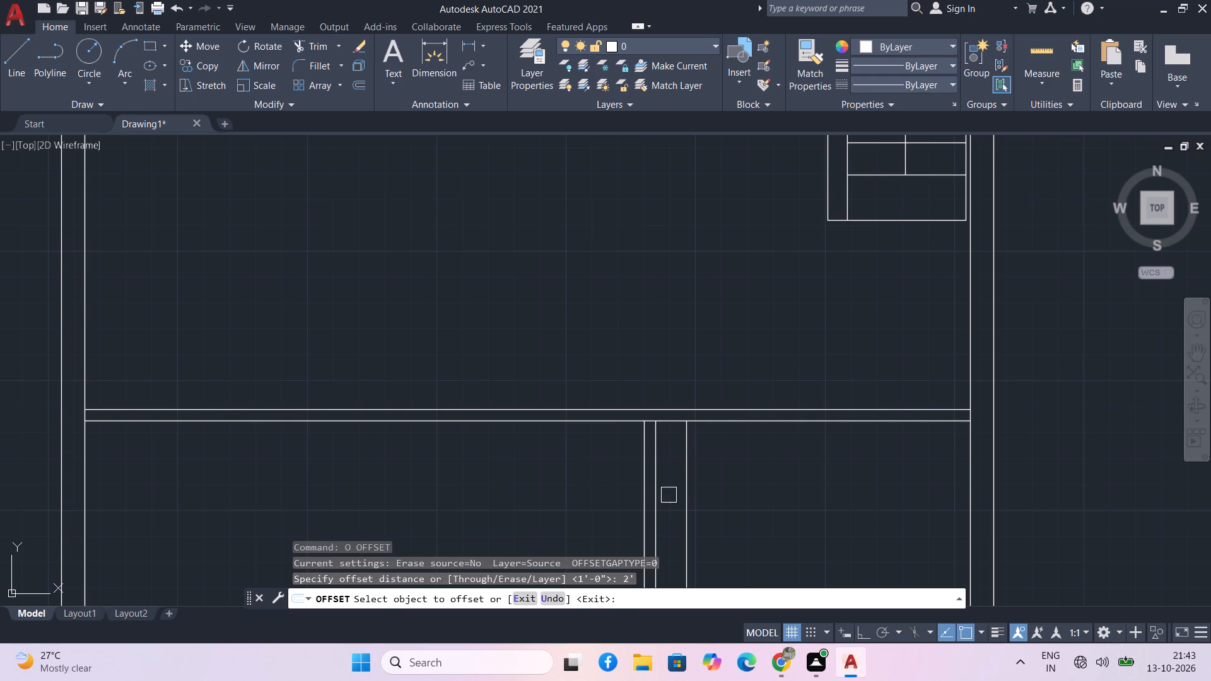
pyautogui.click(687, 490)
pyautogui.click(746, 490)
pyautogui.press('Escape')
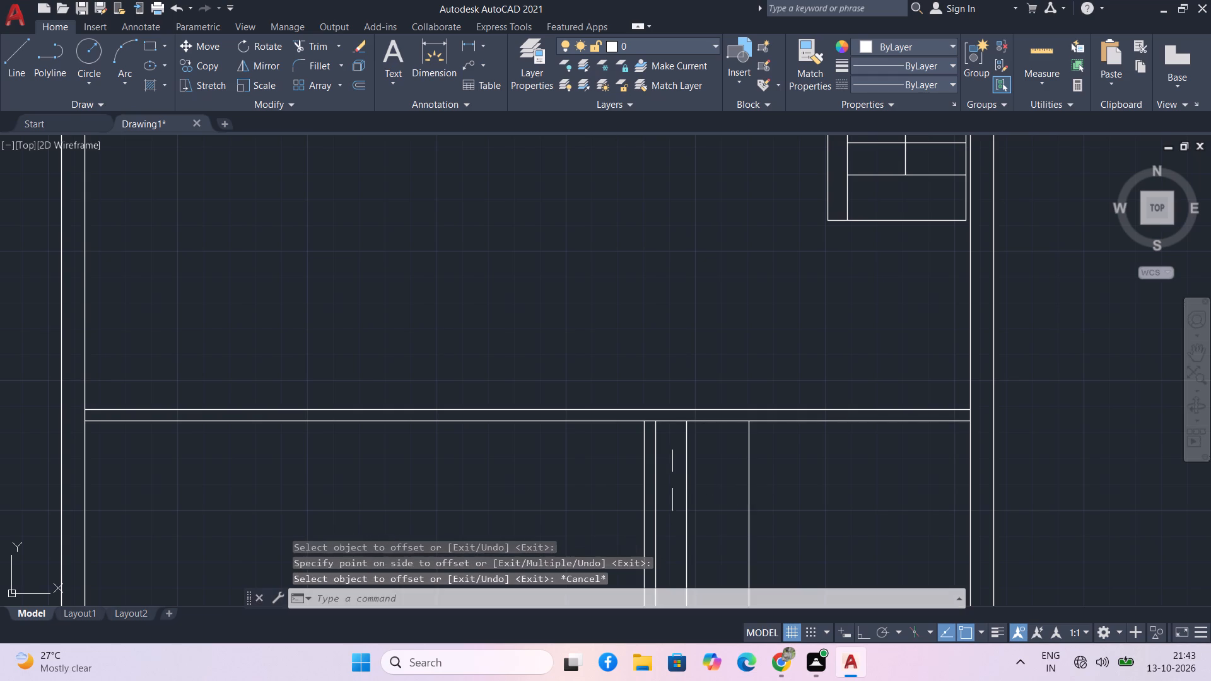
# Trim away the intermediate guide line 1' from the lower vertical partition.
pyautogui.write('tr')
pyautogui.press('space')
pyautogui.click(691, 496)
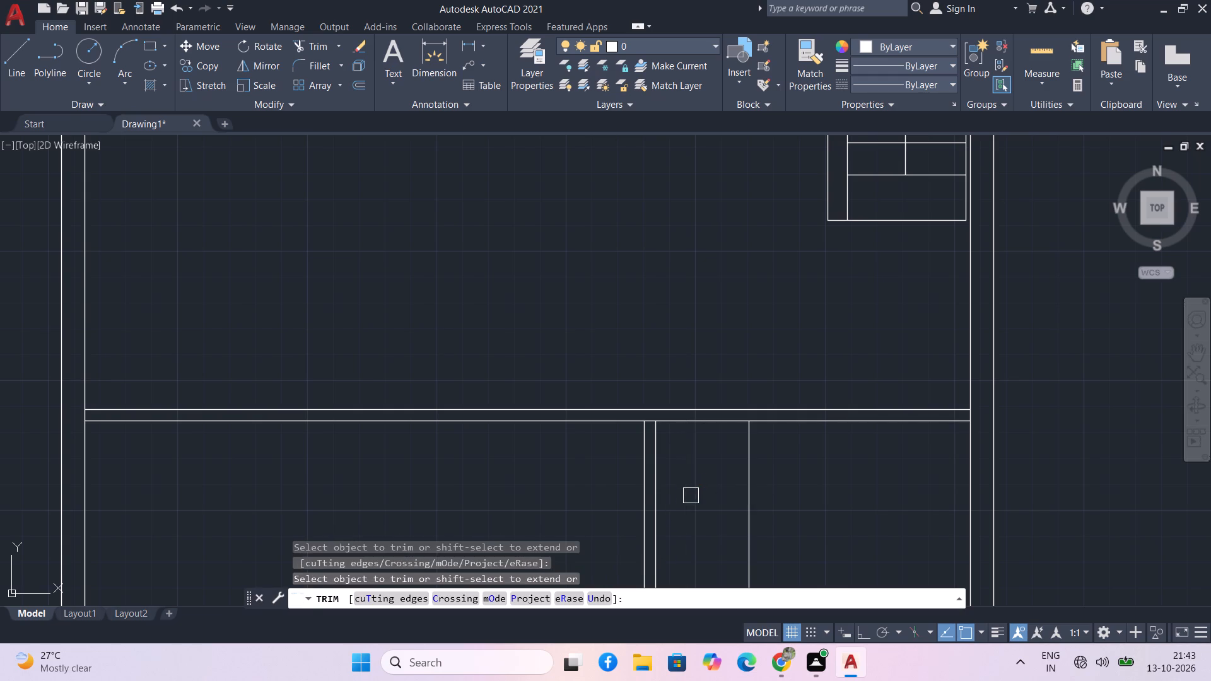
pyautogui.scroll(-2, 691, 496)
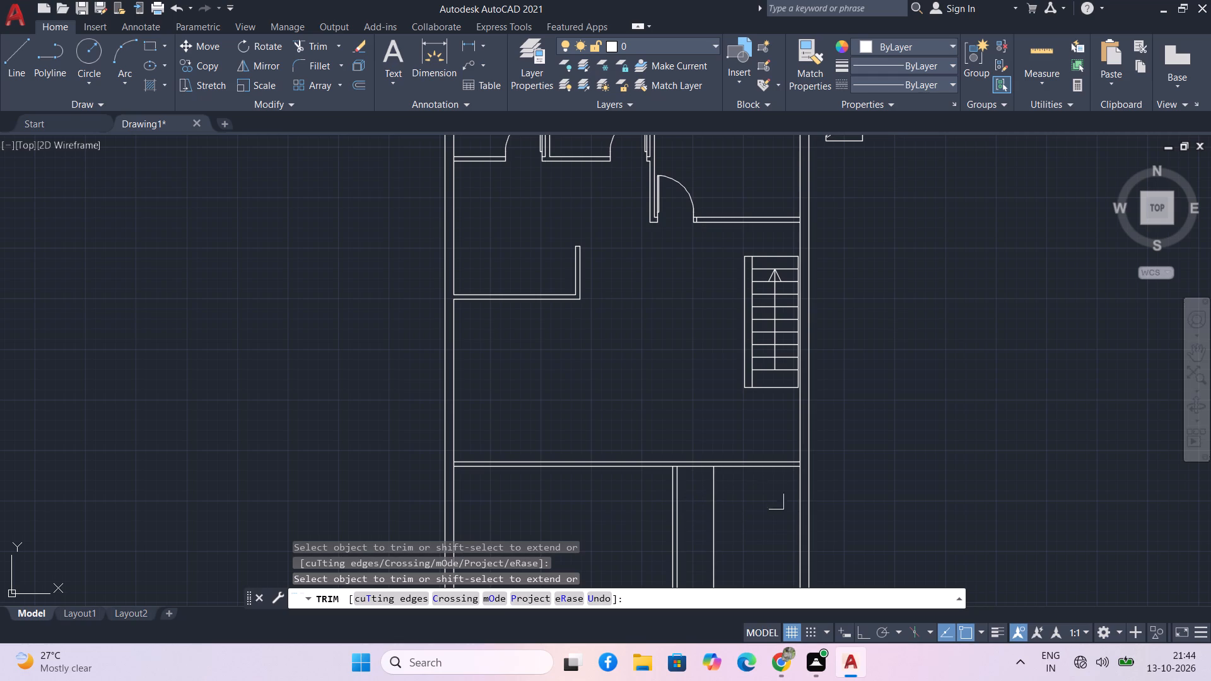
pyautogui.moveTo(769, 503); pyautogui.dragTo(732, 486, button='middle')
pyautogui.press('Escape')
# Offset the inner line of the right outer wall 3" inward.
pyautogui.write('o')
pyautogui.press('space')
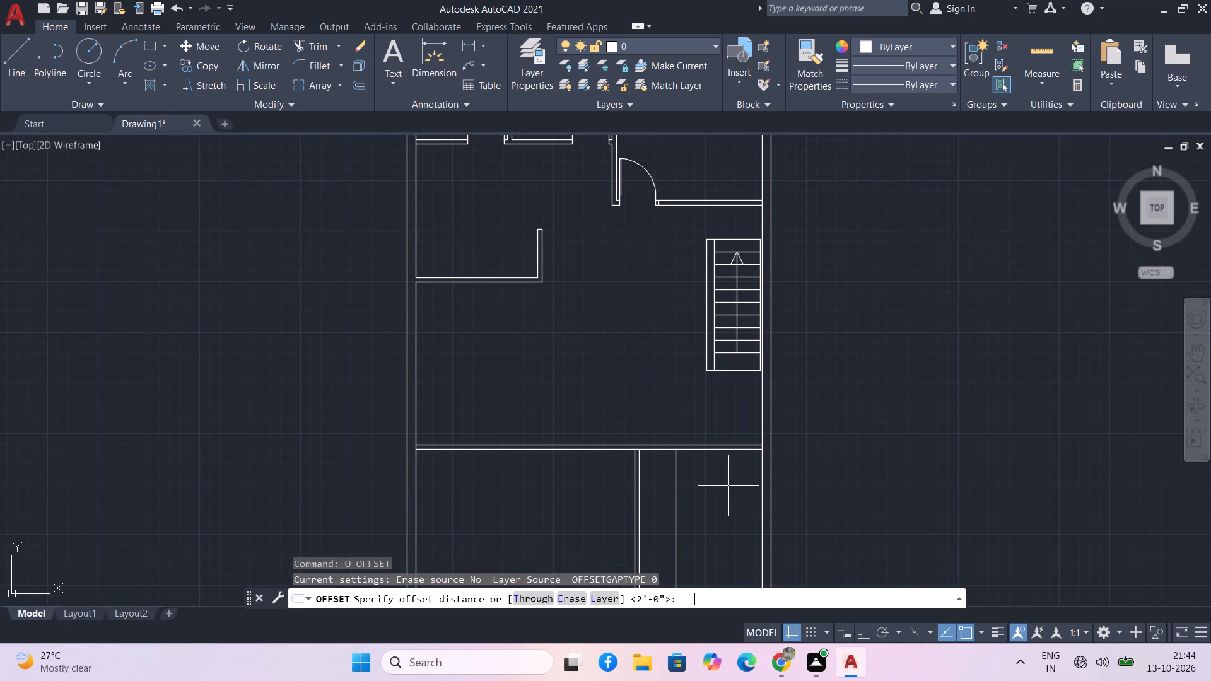
pyautogui.press('3')
pyautogui.press('Return')
pyautogui.moveTo(723, 415); pyautogui.dragTo(567, 388, button='middle')
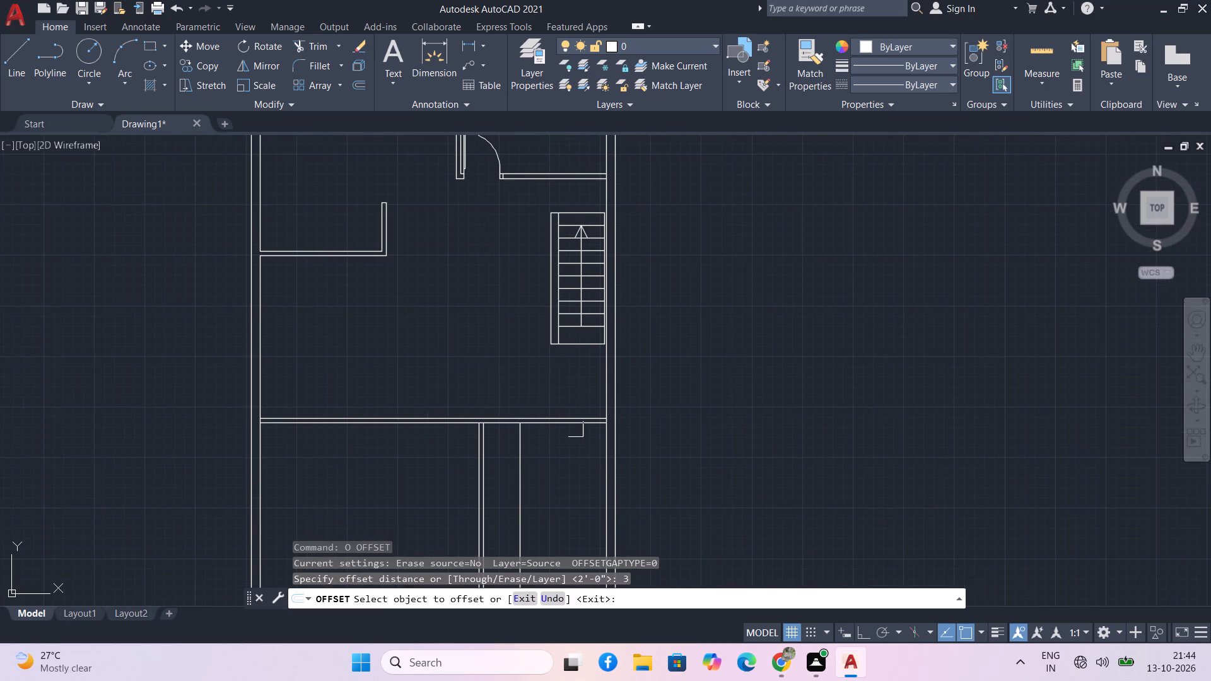
pyautogui.click(601, 482)
pyautogui.click(566, 482)
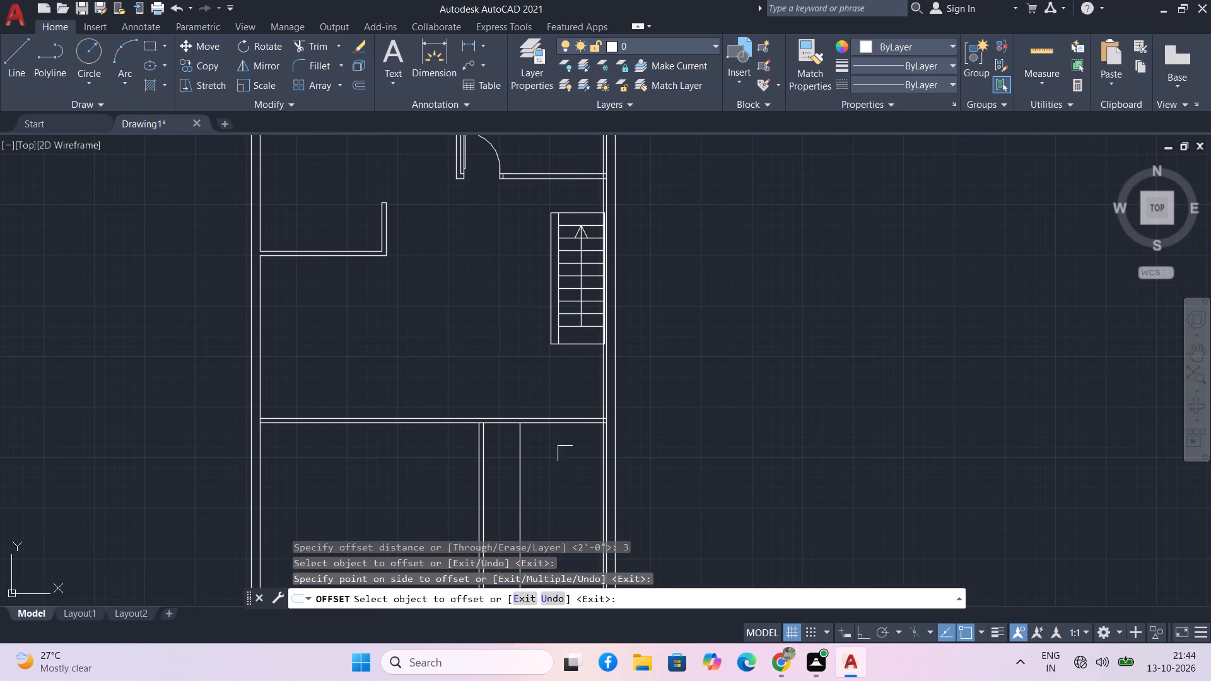
pyautogui.moveTo(566, 454); pyautogui.dragTo(559, 429)
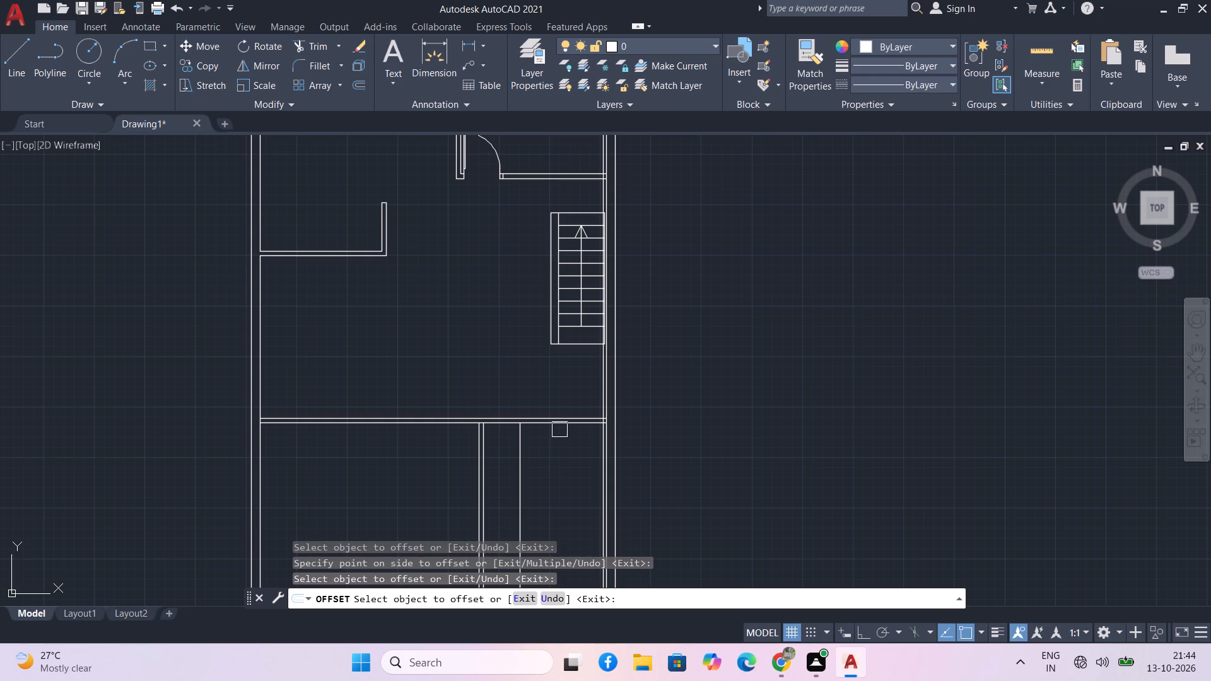
pyautogui.moveTo(559, 429); pyautogui.dragTo(559, 428)
pyautogui.press('Escape')
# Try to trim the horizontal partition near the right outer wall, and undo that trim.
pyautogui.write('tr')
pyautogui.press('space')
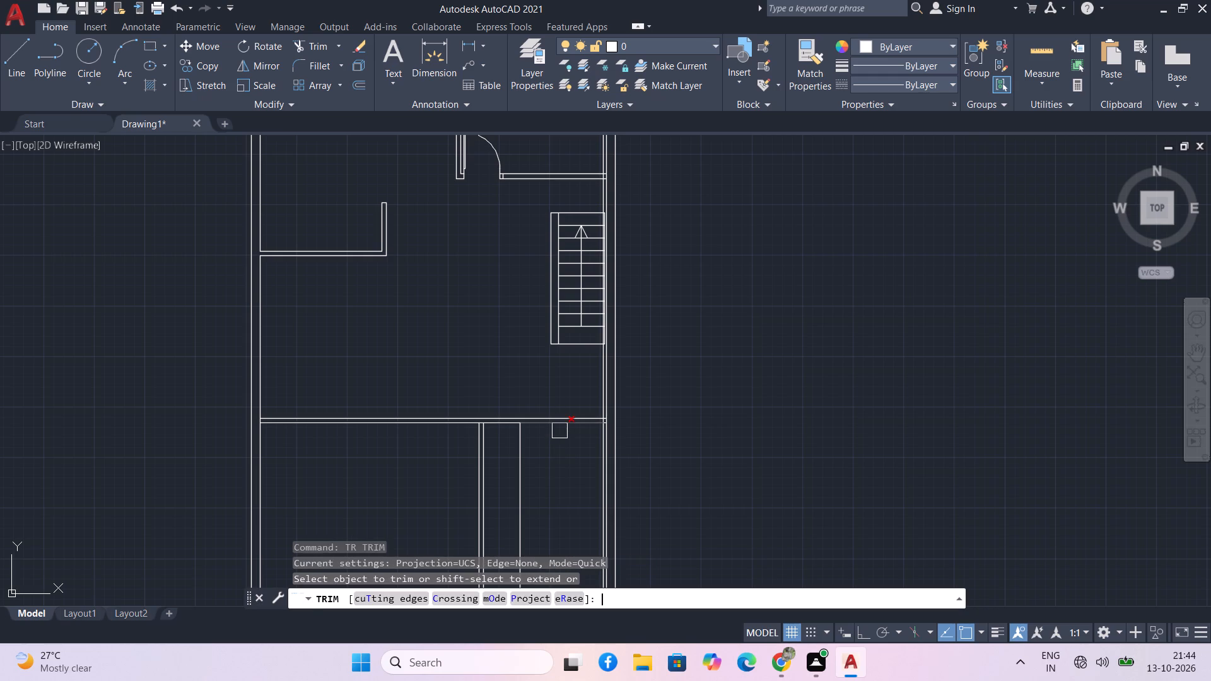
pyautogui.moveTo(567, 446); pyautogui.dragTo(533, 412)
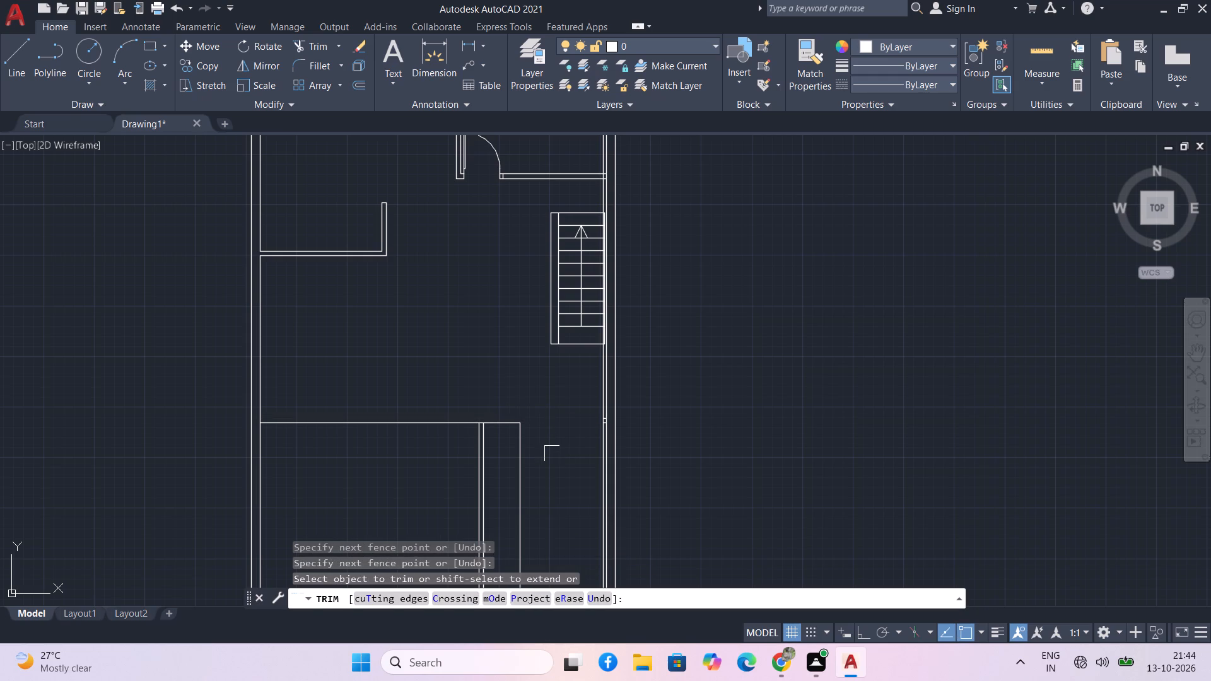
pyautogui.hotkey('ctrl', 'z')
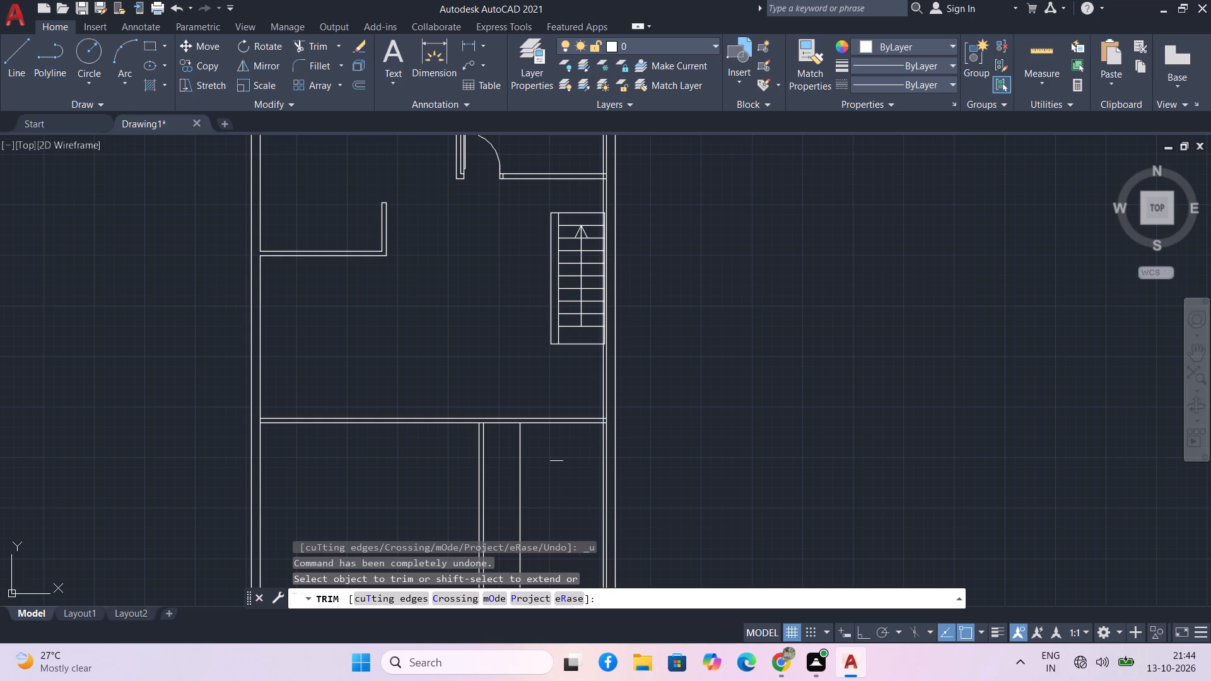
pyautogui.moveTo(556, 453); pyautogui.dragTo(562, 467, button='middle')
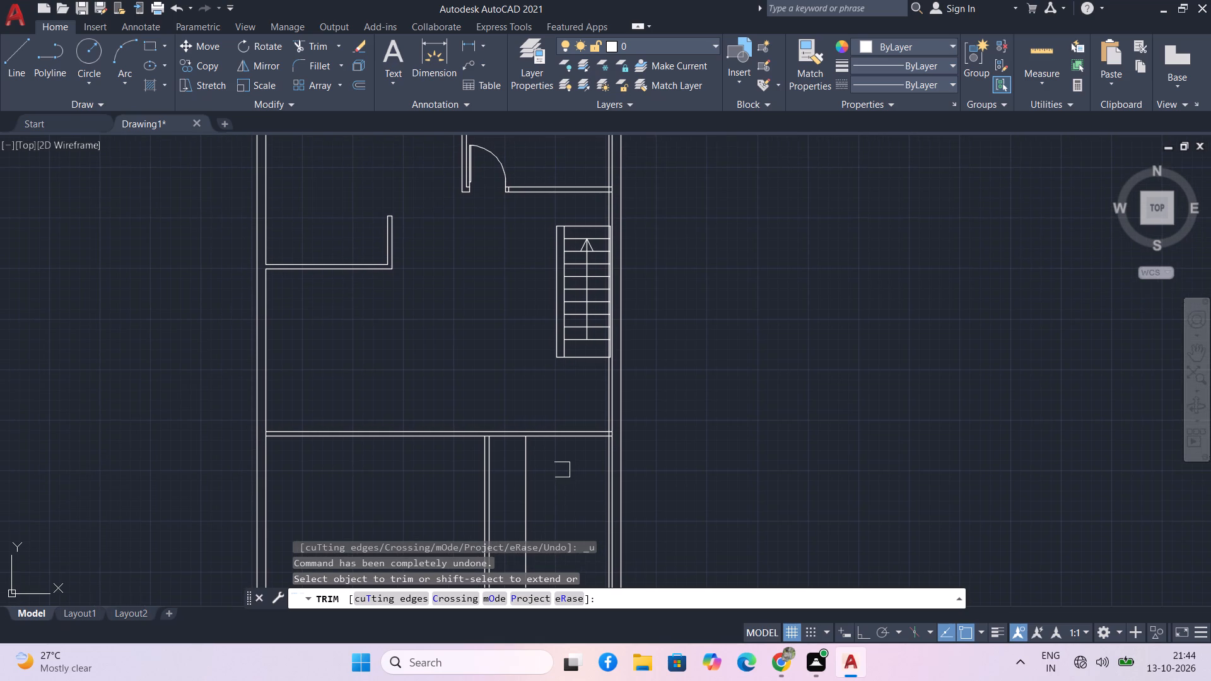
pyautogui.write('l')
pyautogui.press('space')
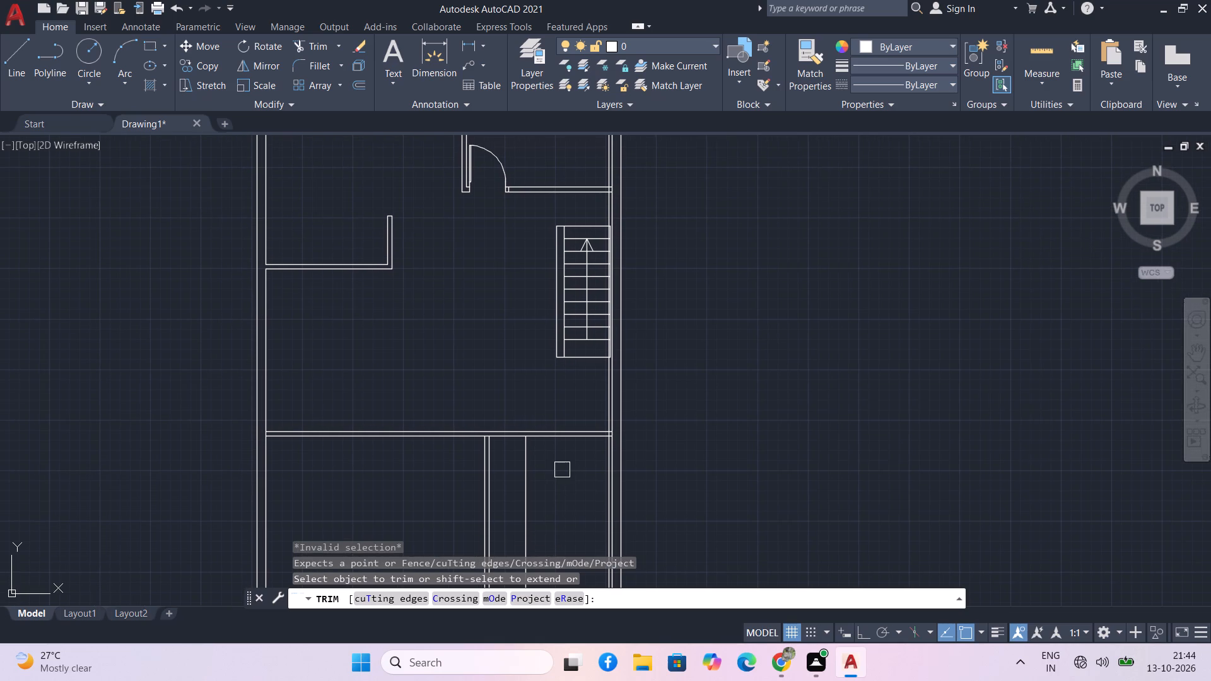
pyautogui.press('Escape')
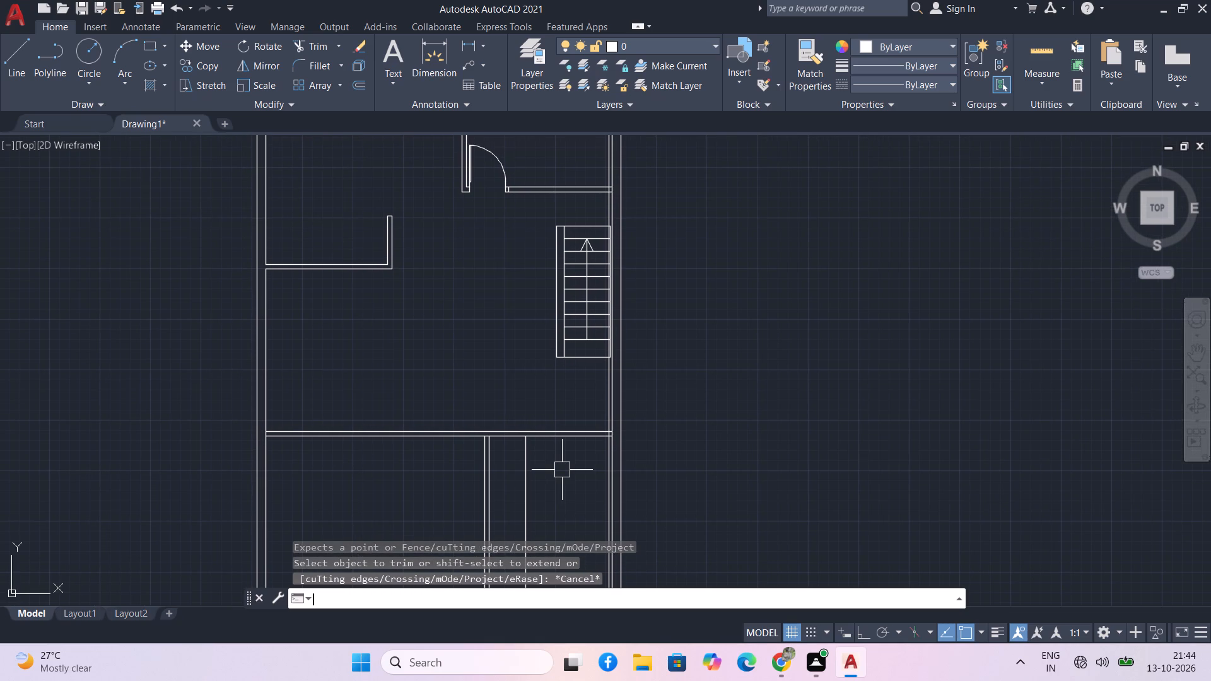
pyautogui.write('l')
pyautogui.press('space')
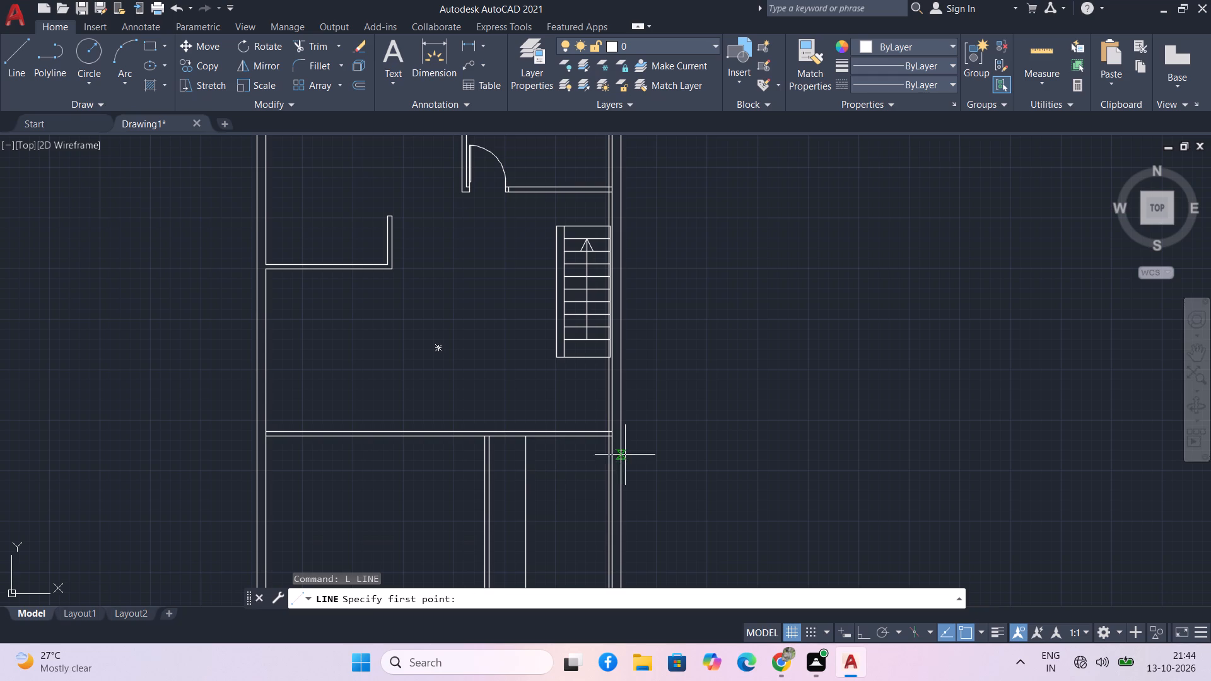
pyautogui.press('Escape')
# Extend the single vertical guide line below the staircase up to the horizontal partition's upper line.
pyautogui.write('ex')
pyautogui.press('space')
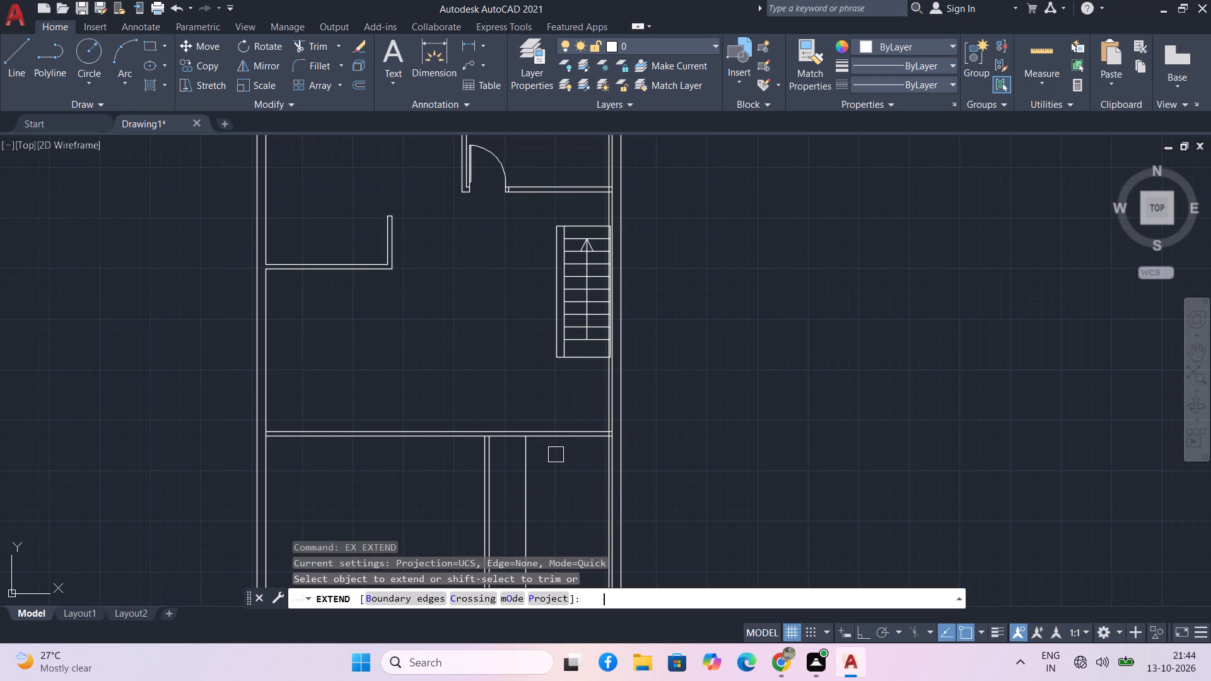
pyautogui.click(525, 460)
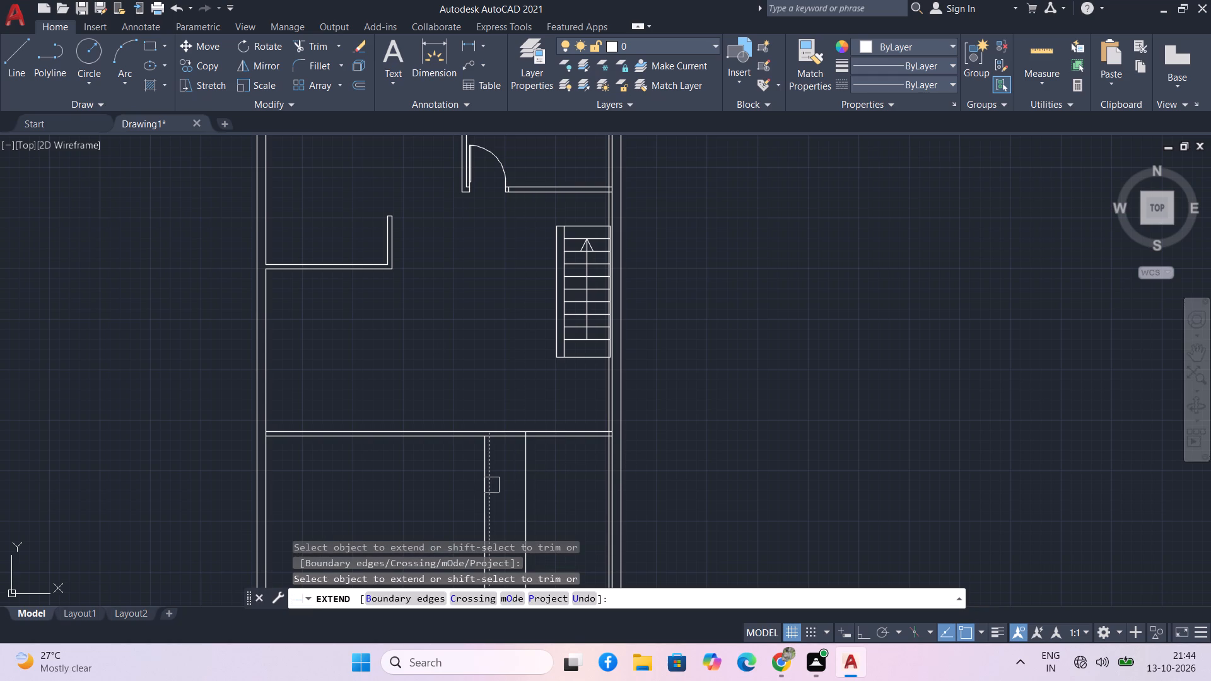
pyautogui.press('Escape')
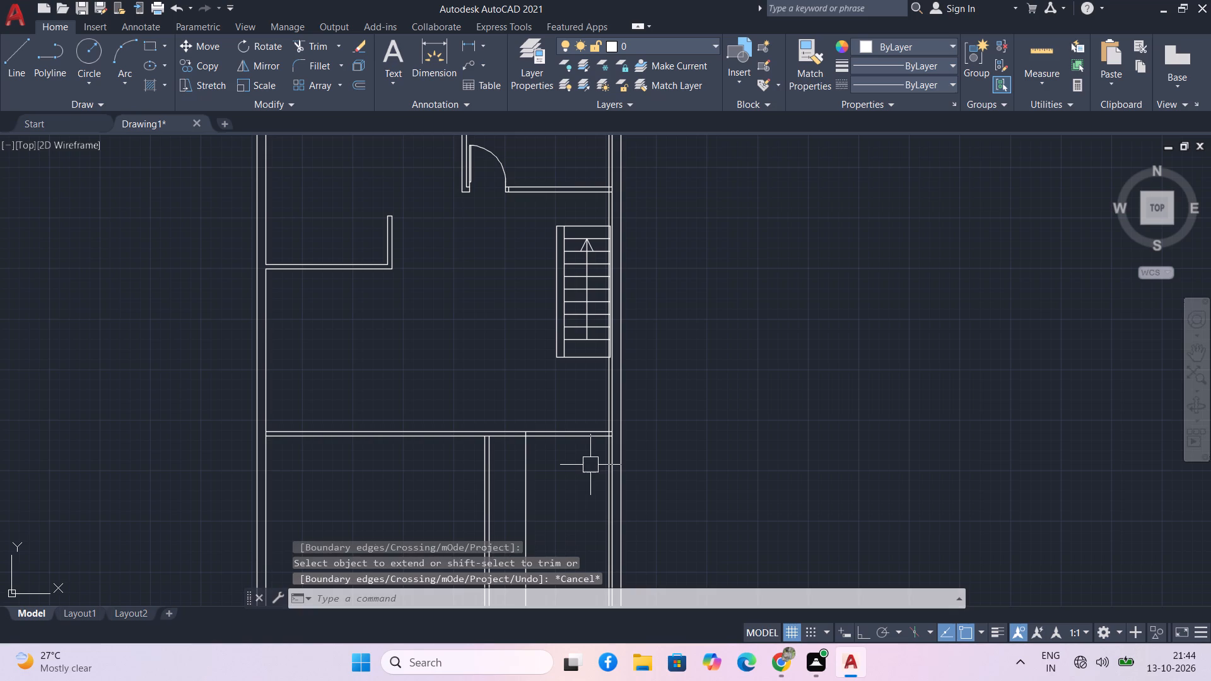
# Trim the horizontal partition between the vertical guide line and the 3" offset line, and trim the guide line below the partition.
pyautogui.write('tr')
pyautogui.press('space')
pyautogui.moveTo(590, 465); pyautogui.dragTo(573, 451)
pyautogui.moveTo(575, 454); pyautogui.dragTo(552, 424)
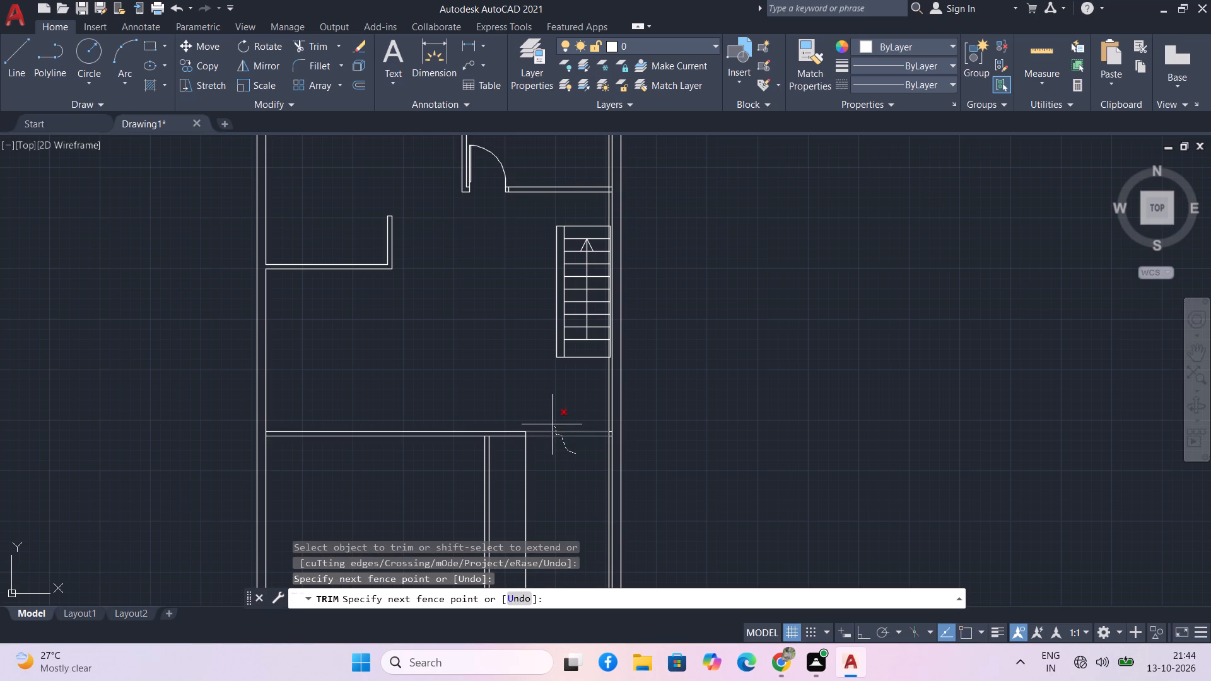
pyautogui.moveTo(552, 424); pyautogui.dragTo(551, 423)
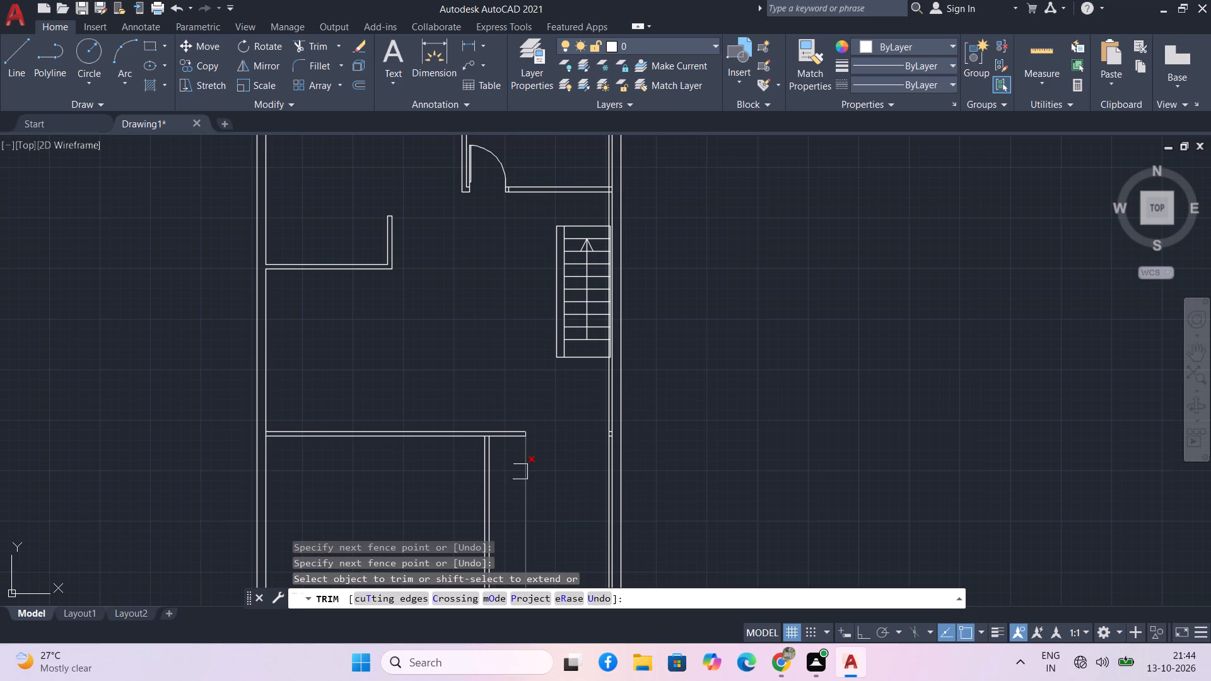
pyautogui.click(520, 472)
# Trim the 3" offset line above and below the horizontal partition, keeping only its short end at the right outer wall.
pyautogui.scroll(3, 603, 450)
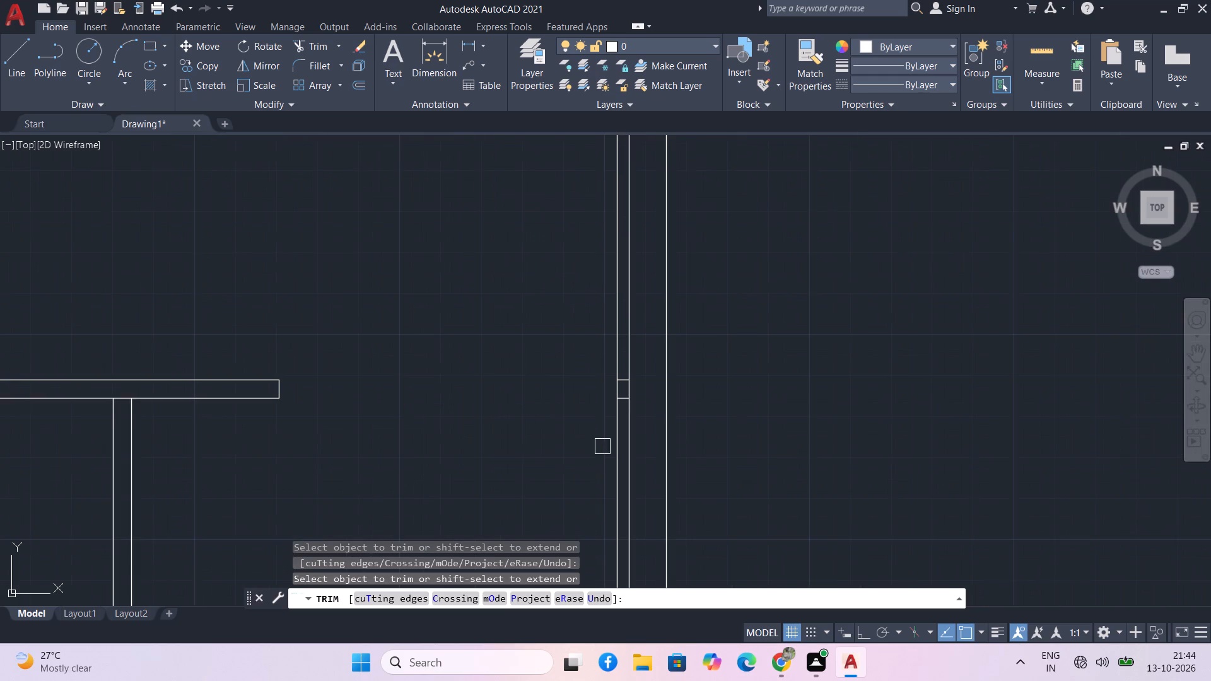
pyautogui.click(611, 440)
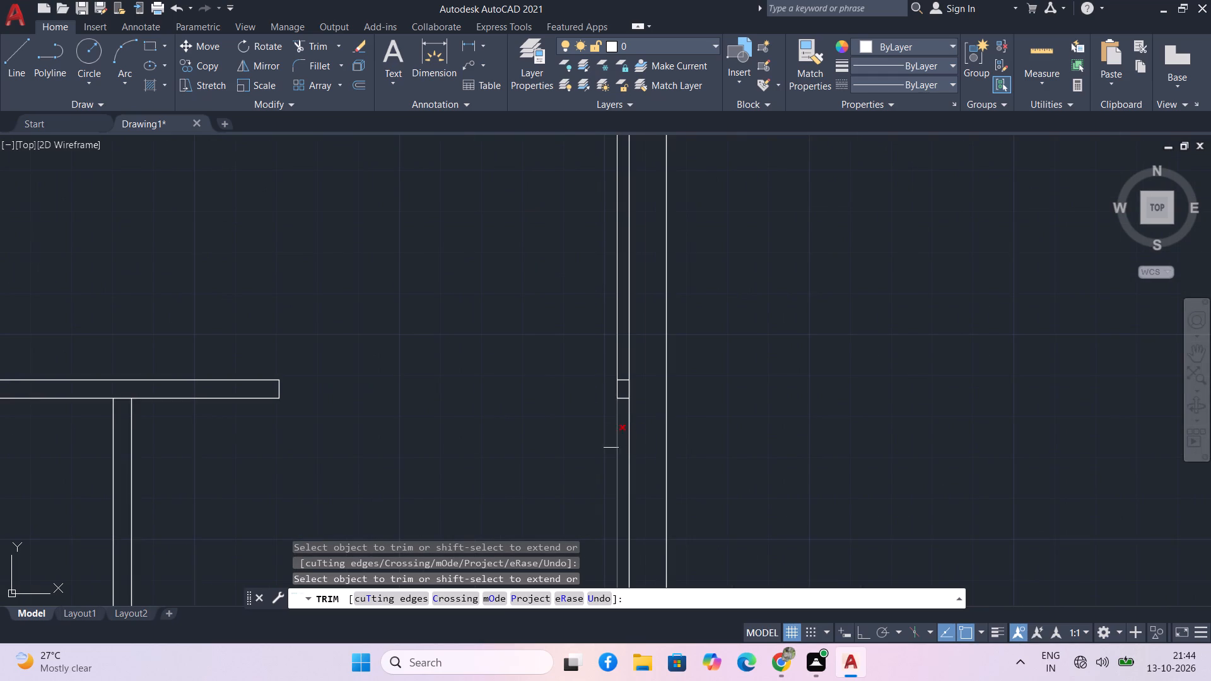
pyautogui.click(613, 363)
# Trim the horizontal partition's lower line where the lower vertical partition meets it, opening the T-junction.
pyautogui.moveTo(448, 413); pyautogui.dragTo(450, 414, button='middle')
pyautogui.moveTo(450, 414); pyautogui.dragTo(496, 420, button='middle')
pyautogui.scroll(-1, 424, 429)
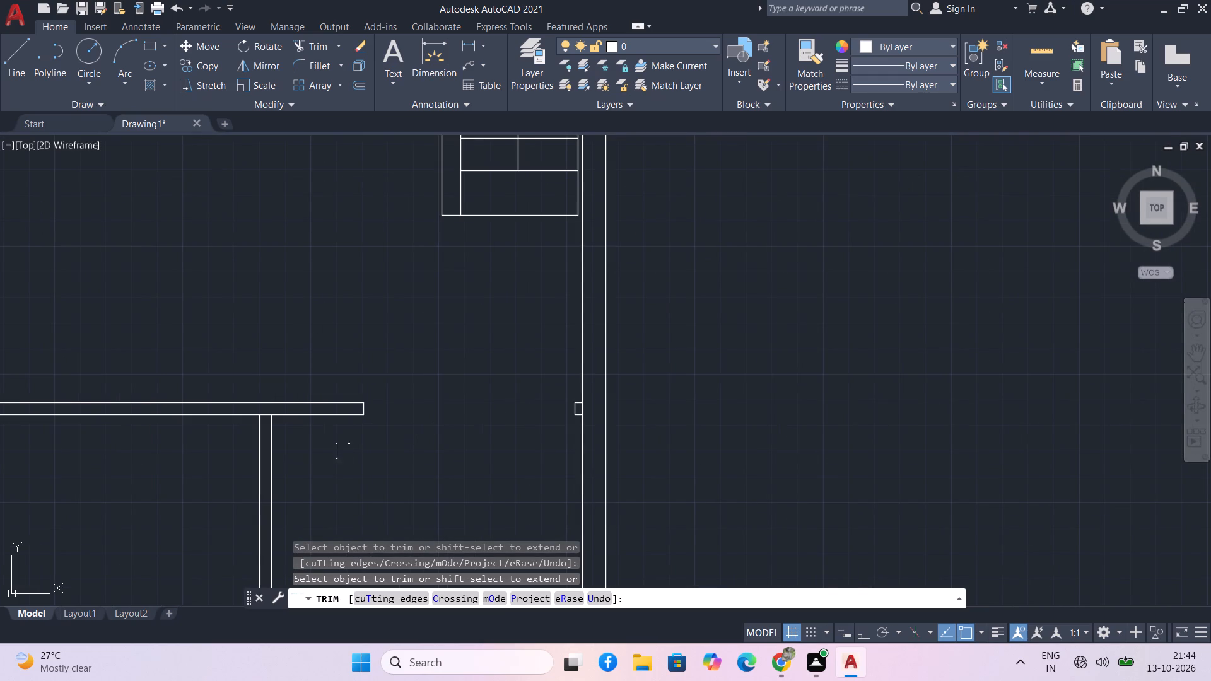
pyautogui.scroll(3, 261, 418)
pyautogui.click(270, 414)
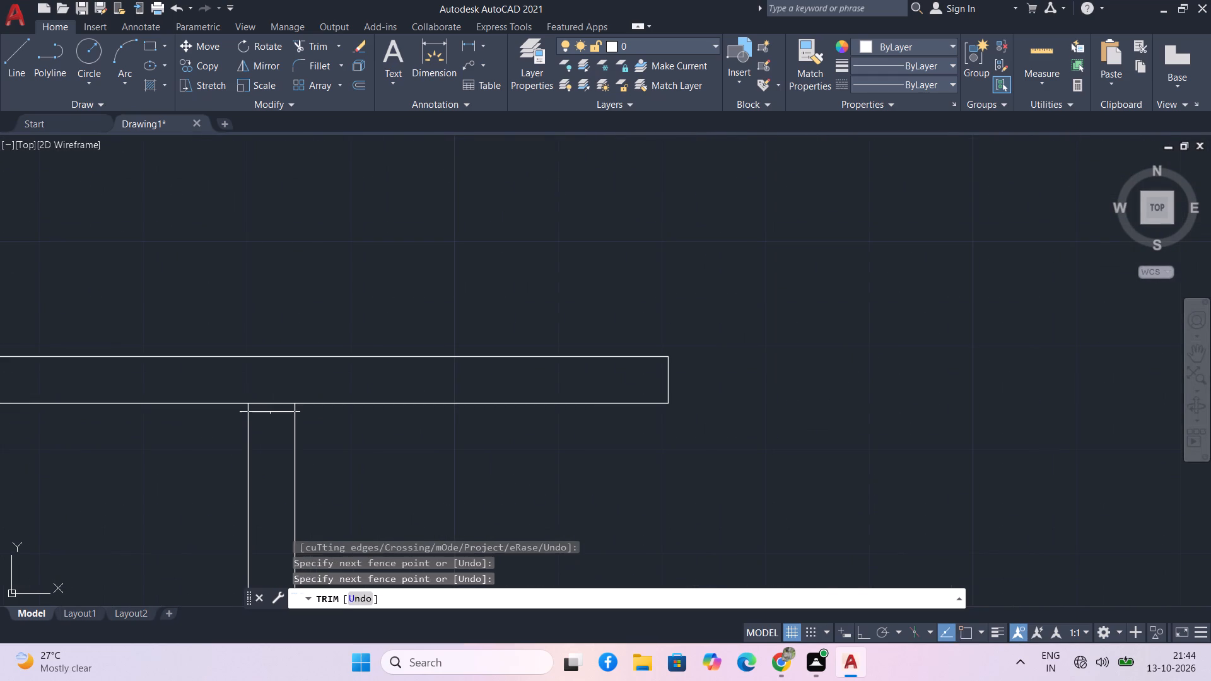
pyautogui.click(274, 393)
pyautogui.scroll(-1, 293, 453)
pyautogui.scroll(-1, 371, 468)
pyautogui.moveTo(361, 465); pyautogui.dragTo(349, 351, button='middle')
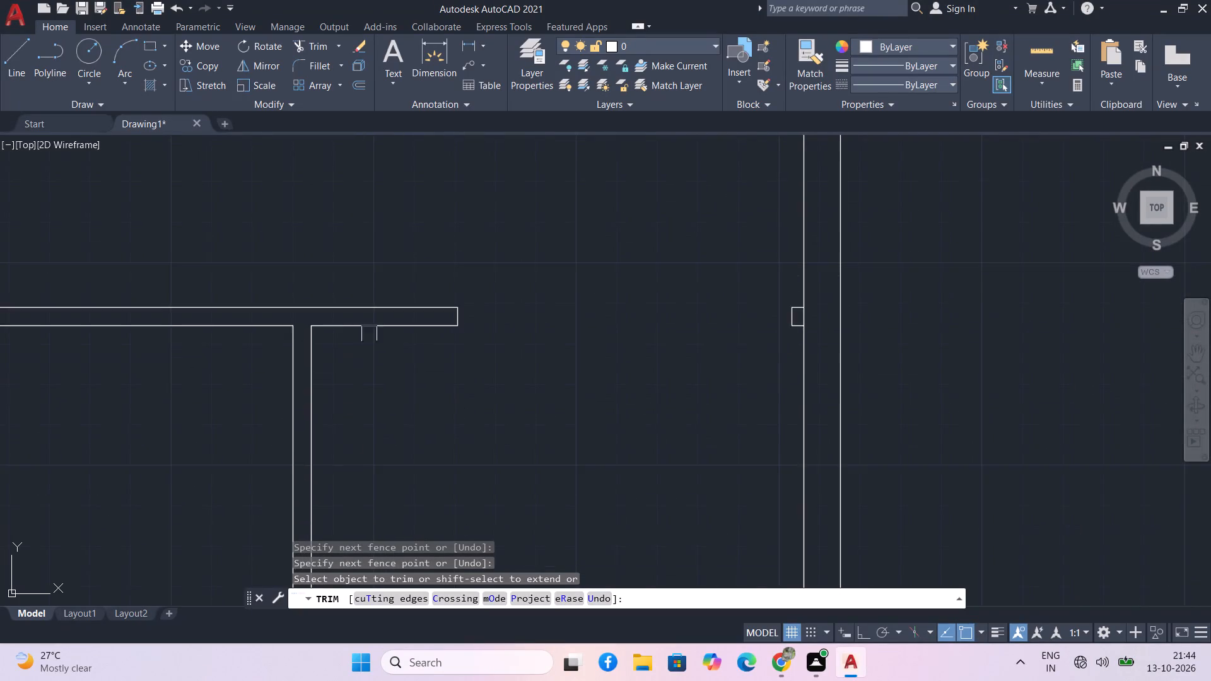
pyautogui.scroll(-2, 381, 361)
pyautogui.moveTo(429, 426); pyautogui.dragTo(472, 441, button='middle')
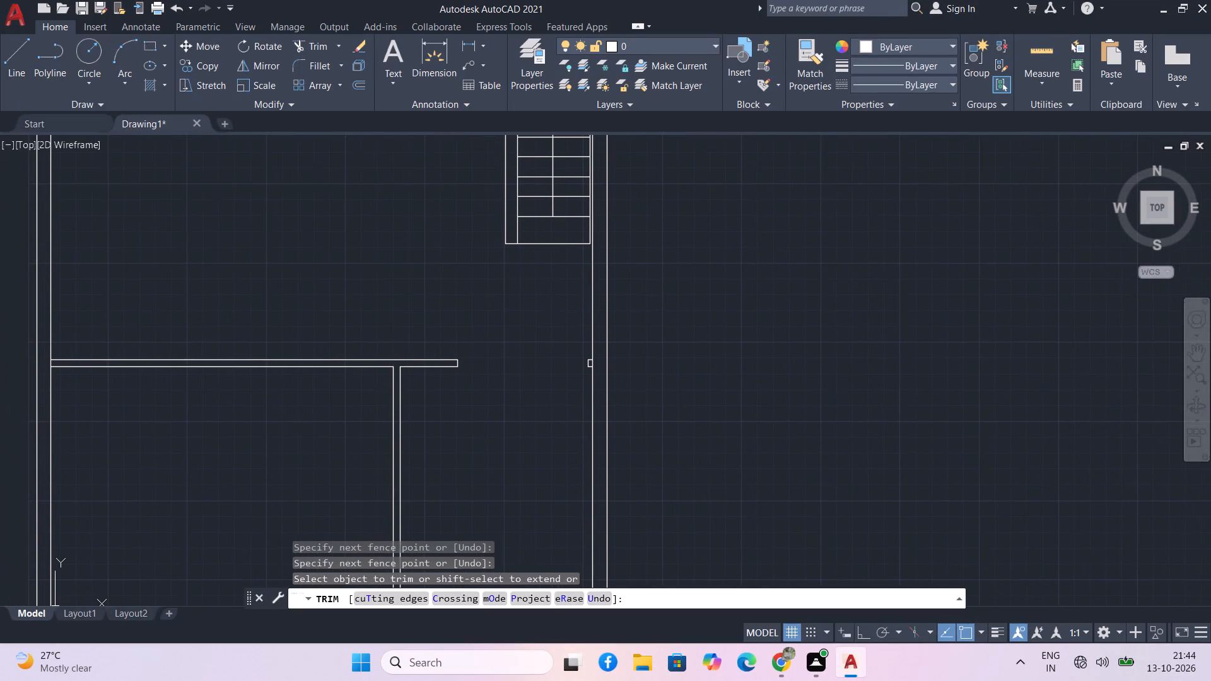
pyautogui.moveTo(472, 441); pyautogui.dragTo(476, 443, button='middle')
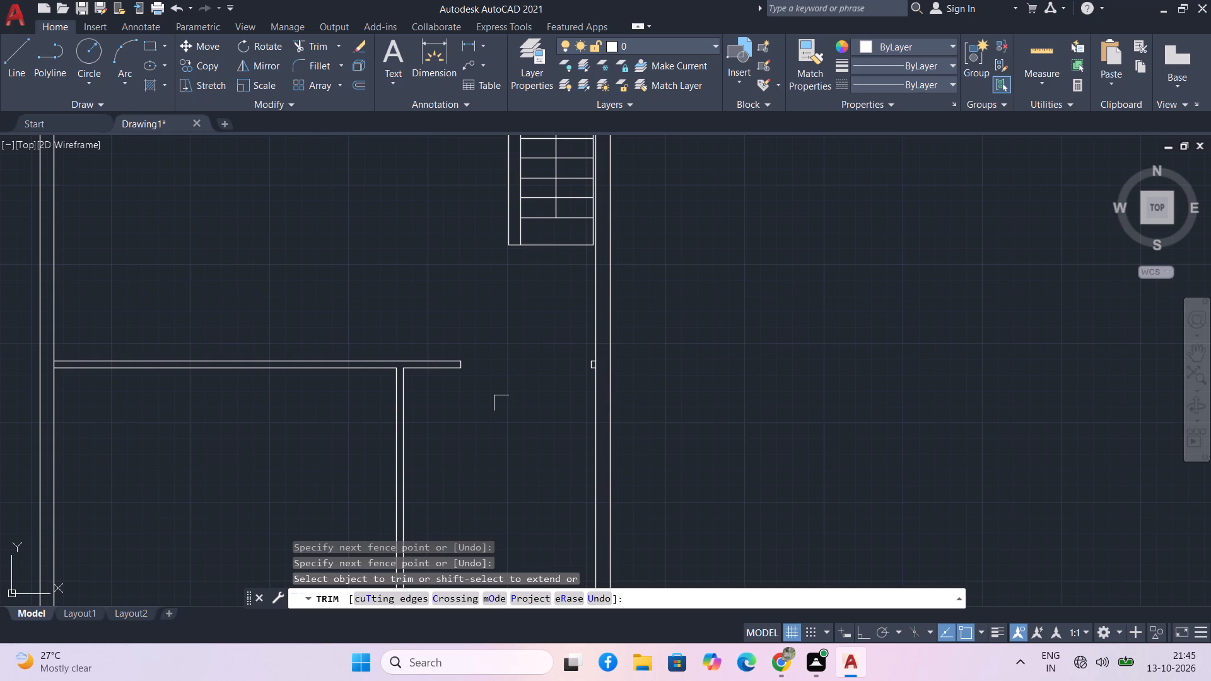
pyautogui.press('Escape')
# Move the spare door from outside the plan into the opening below the staircase, fitting its swing arc against the wall stub.
pyautogui.scroll(-5, 661, 293)
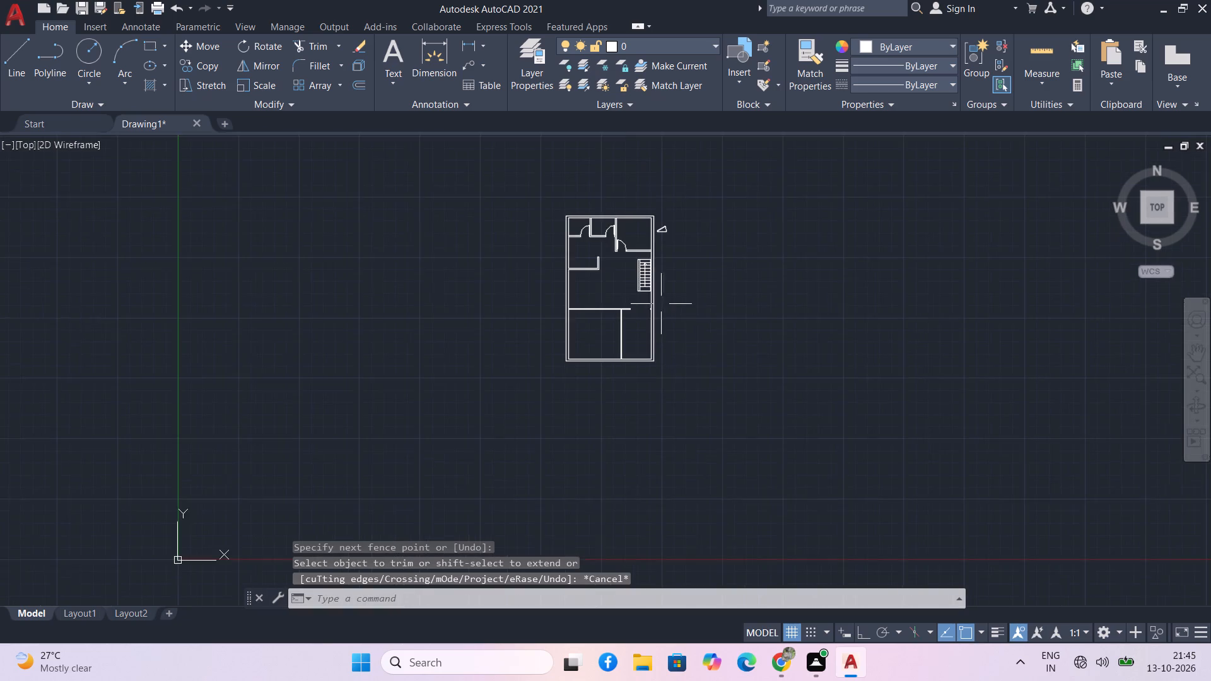
pyautogui.scroll(-1, 661, 304)
pyautogui.moveTo(661, 304); pyautogui.dragTo(676, 371, button='middle')
pyautogui.scroll(4, 680, 332)
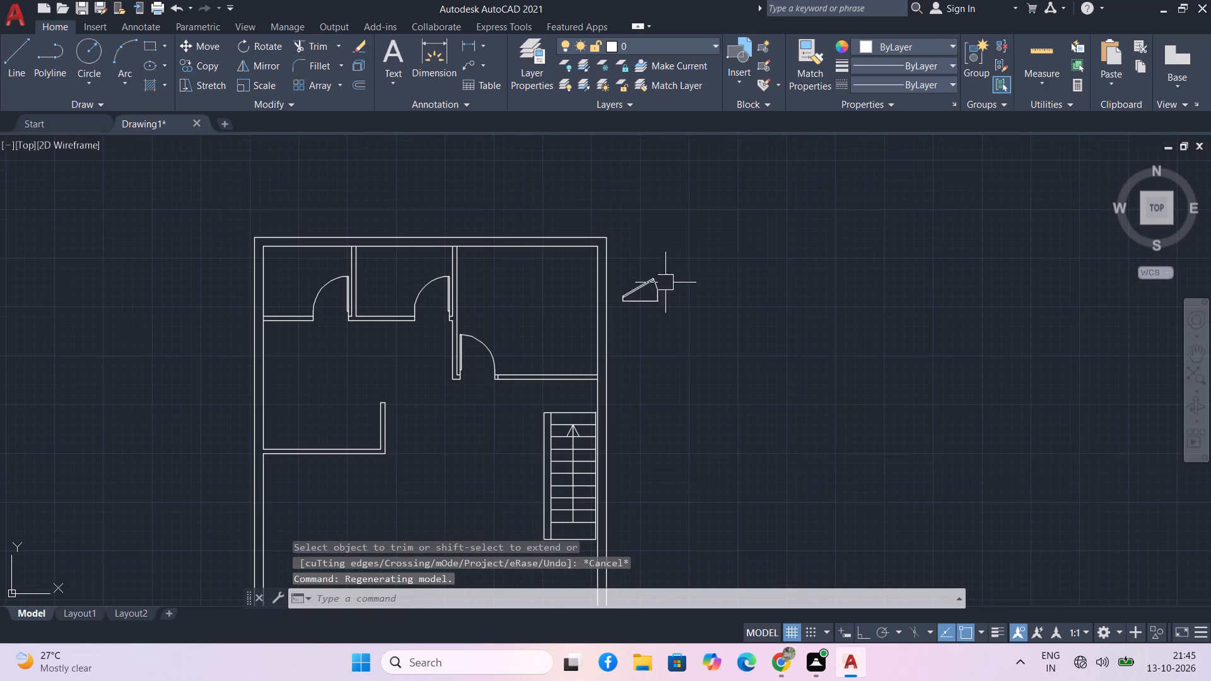
pyautogui.click(657, 282)
pyautogui.write('m')
pyautogui.press('space')
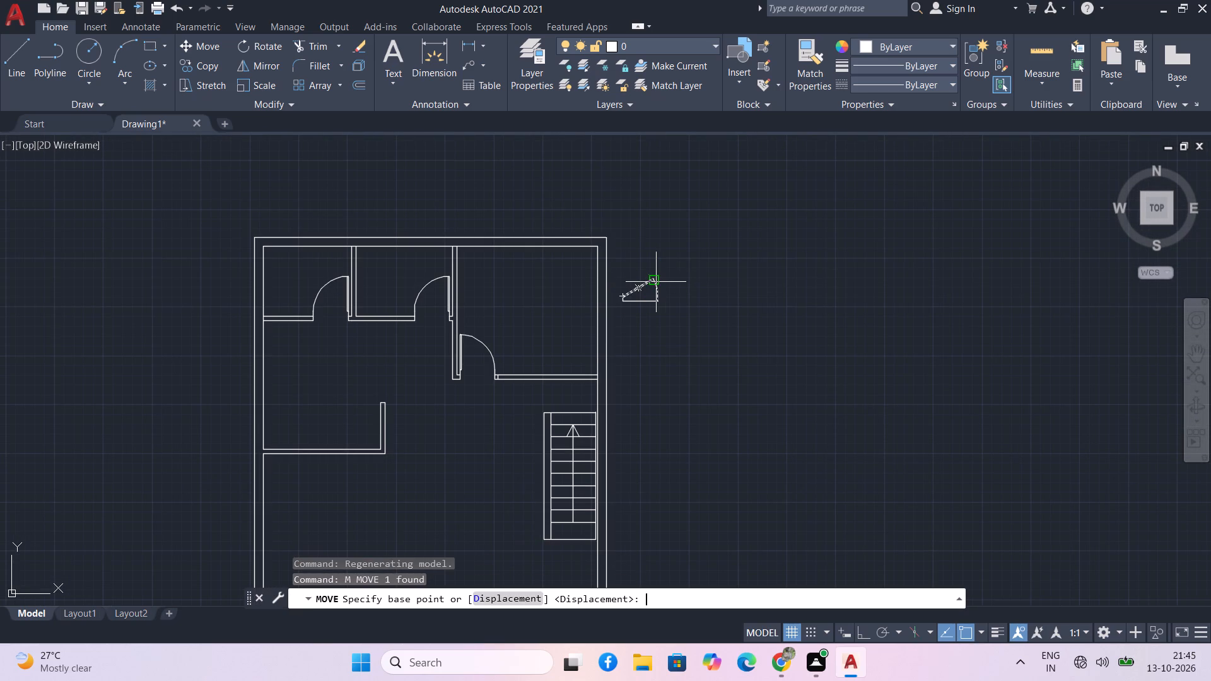
pyautogui.click(656, 282)
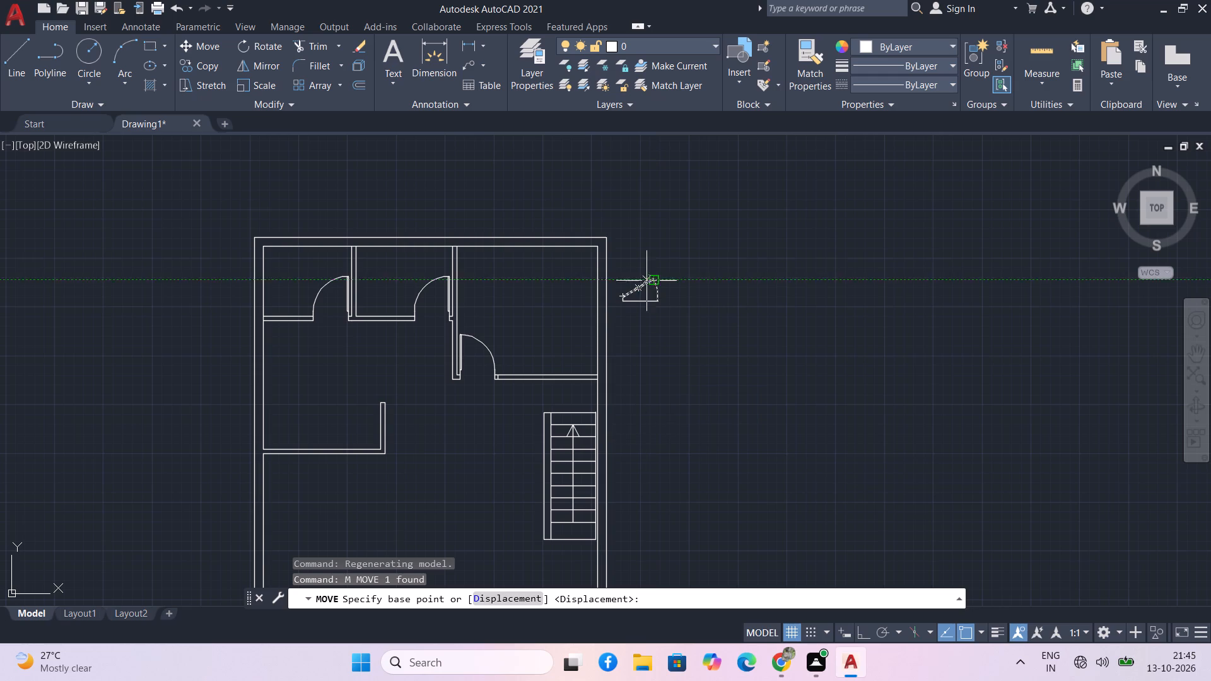
pyautogui.click(653, 278)
pyautogui.moveTo(653, 492); pyautogui.dragTo(698, 272, button='middle')
pyautogui.scroll(2, 615, 370)
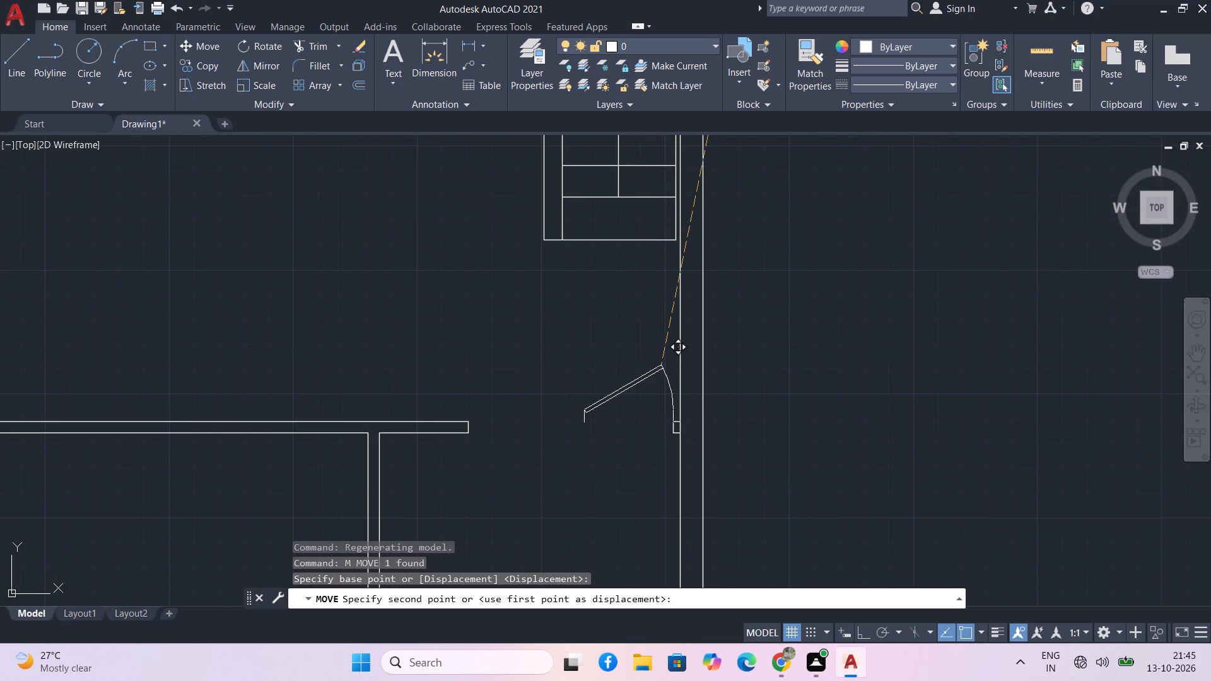
pyautogui.click(661, 365)
pyautogui.press('Escape')
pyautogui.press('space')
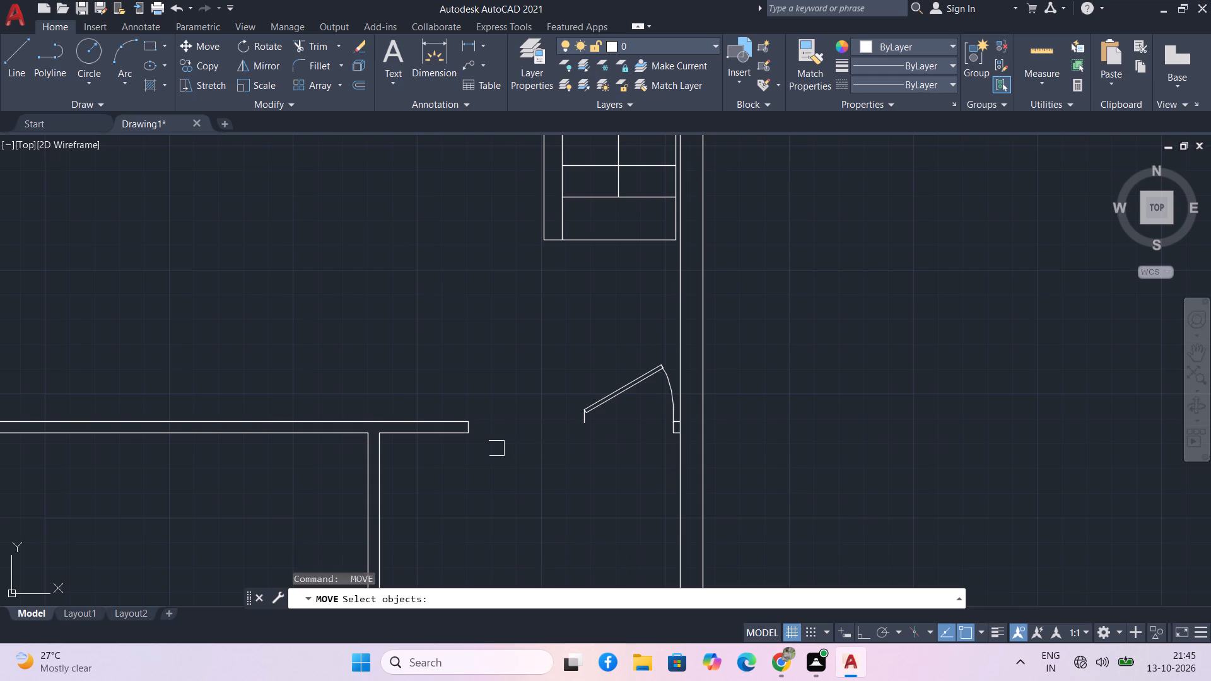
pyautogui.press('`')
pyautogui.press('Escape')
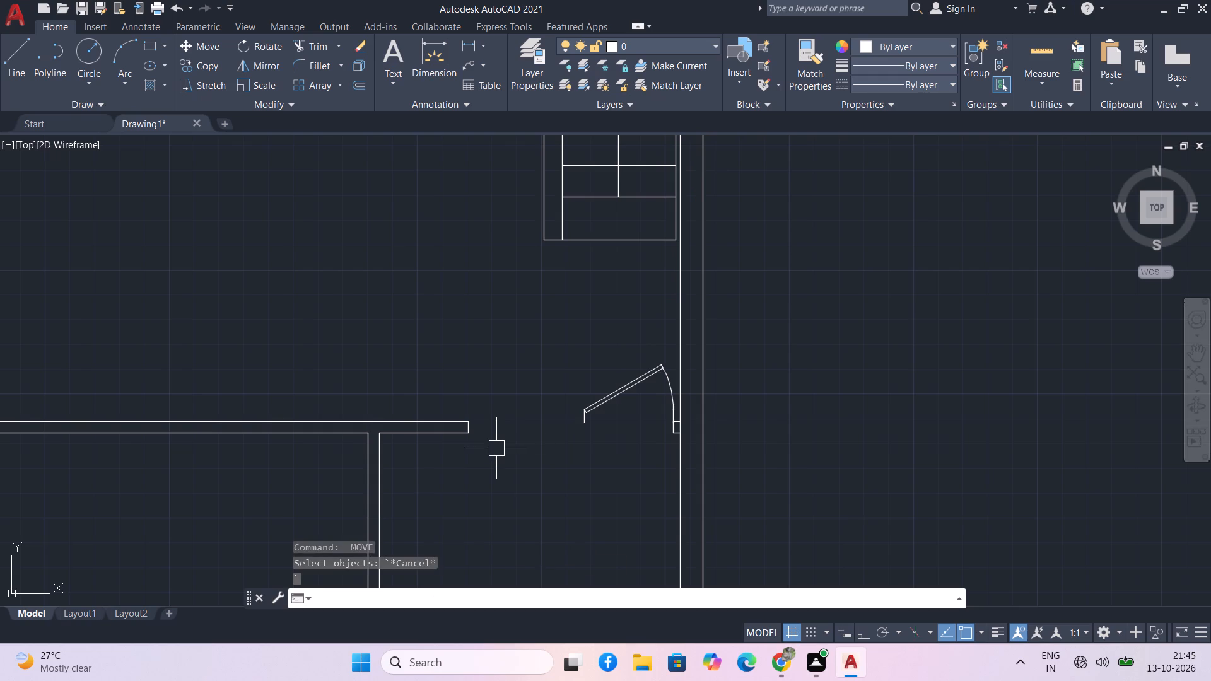
# Extend the horizontal partition's upper line to the door's hinge side and its lower line to the wall stub.
pyautogui.write('ex')
pyautogui.press('space')
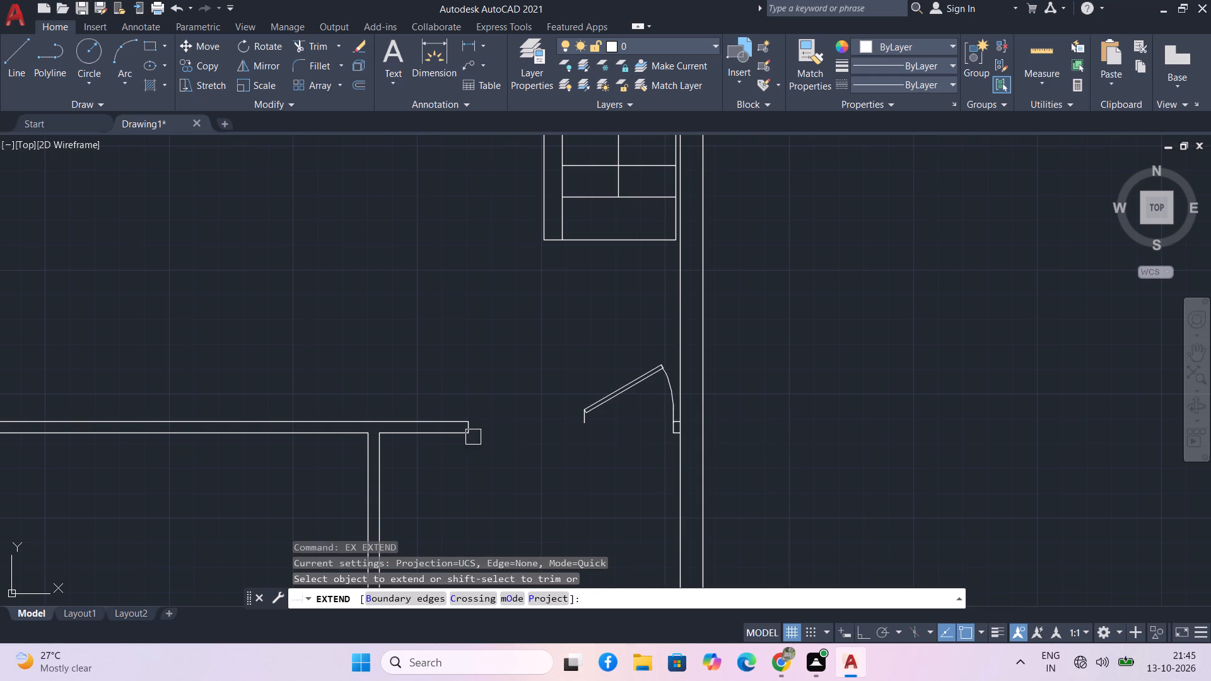
pyautogui.click(443, 424)
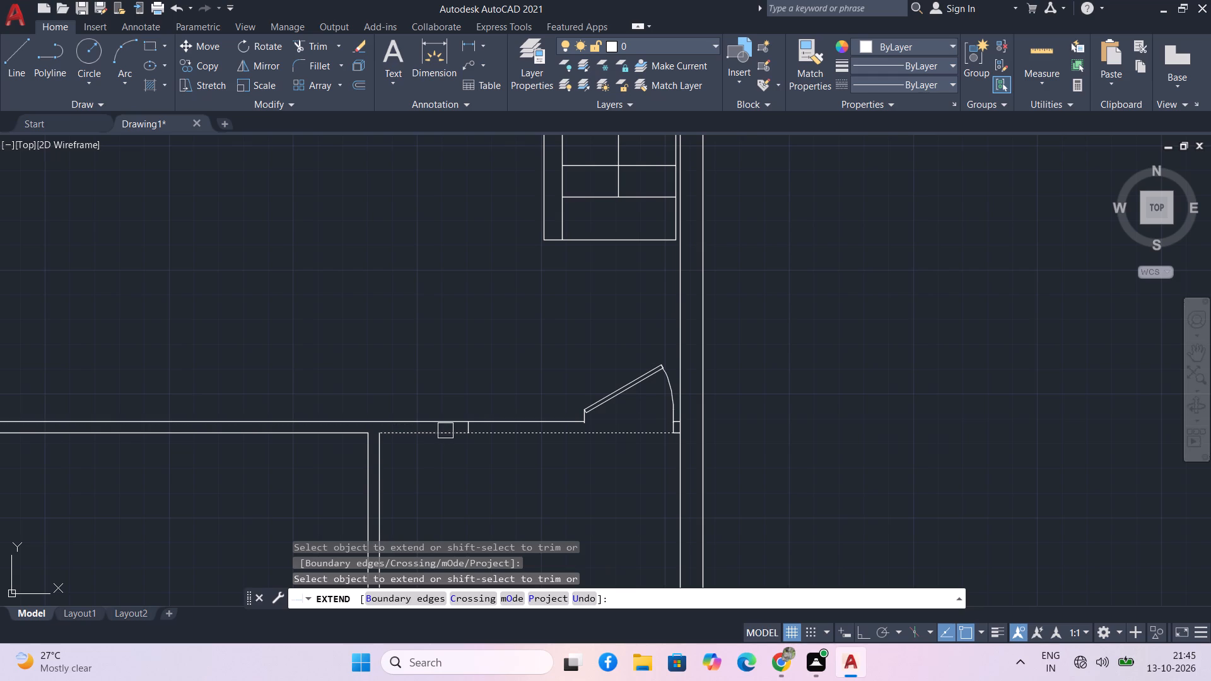
pyautogui.click(445, 431)
pyautogui.press('space')
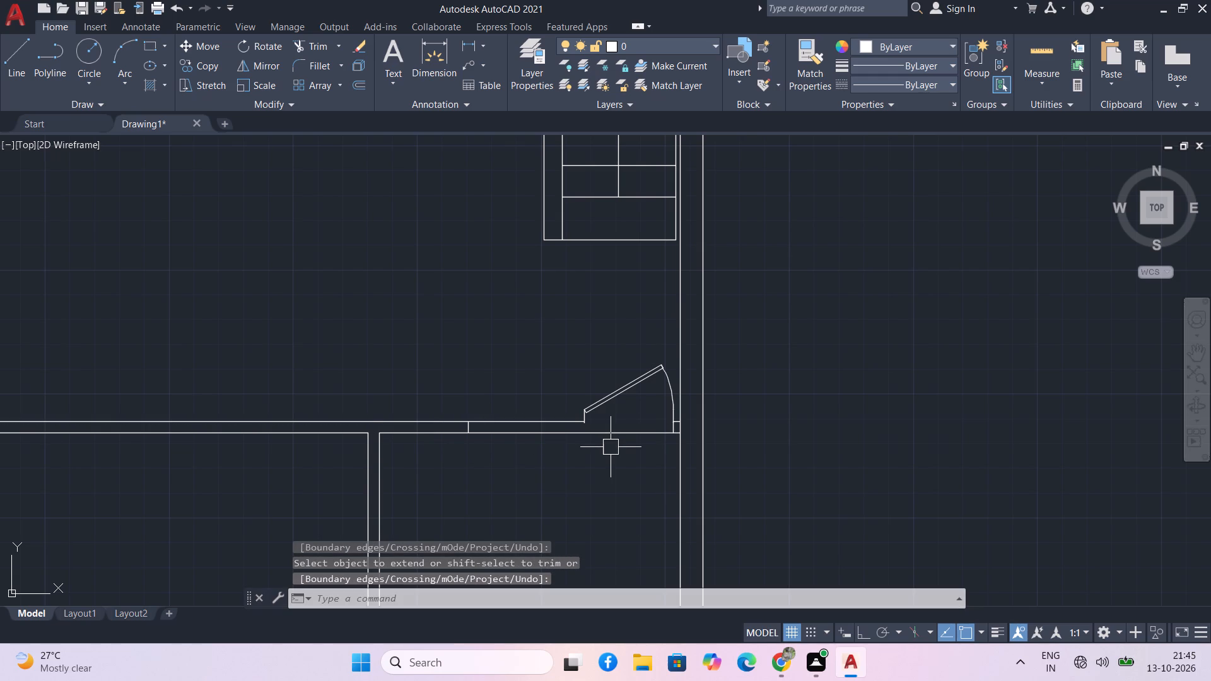
pyautogui.press('Escape')
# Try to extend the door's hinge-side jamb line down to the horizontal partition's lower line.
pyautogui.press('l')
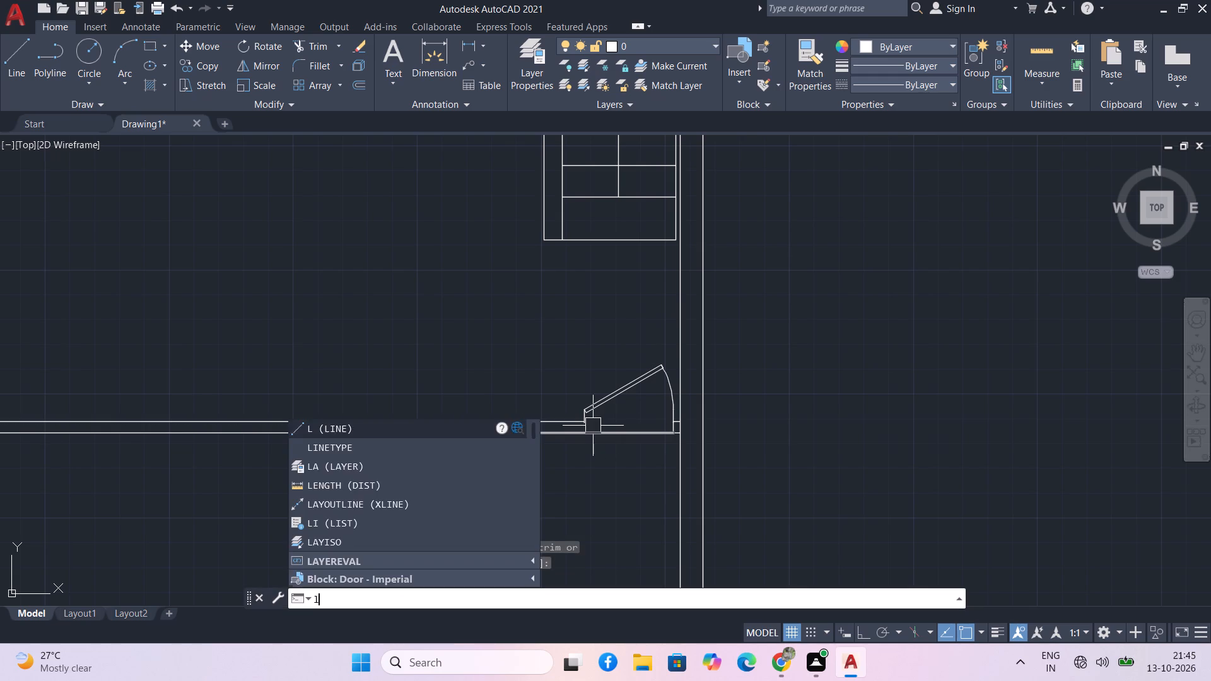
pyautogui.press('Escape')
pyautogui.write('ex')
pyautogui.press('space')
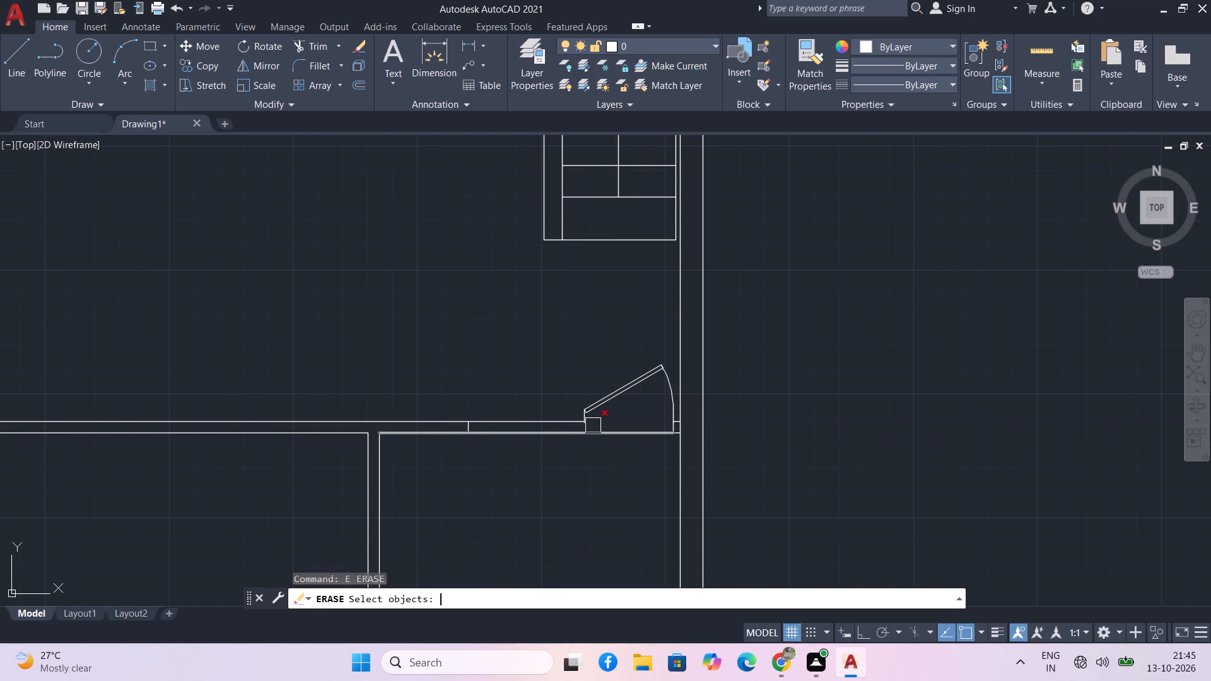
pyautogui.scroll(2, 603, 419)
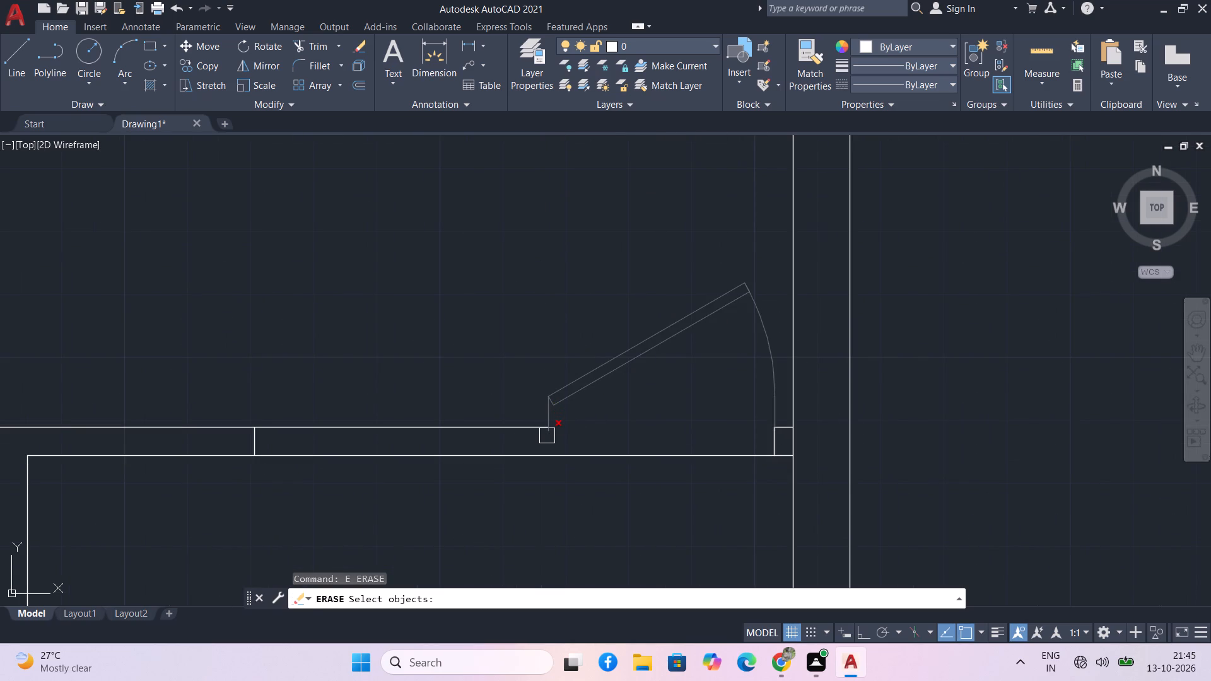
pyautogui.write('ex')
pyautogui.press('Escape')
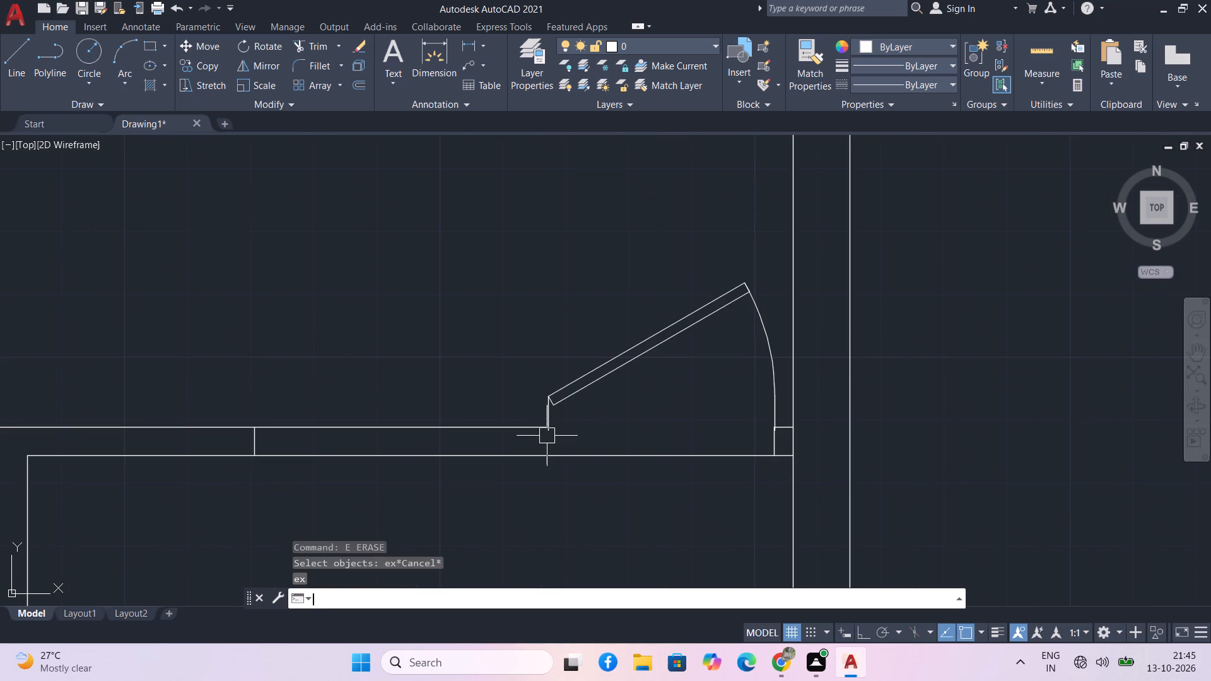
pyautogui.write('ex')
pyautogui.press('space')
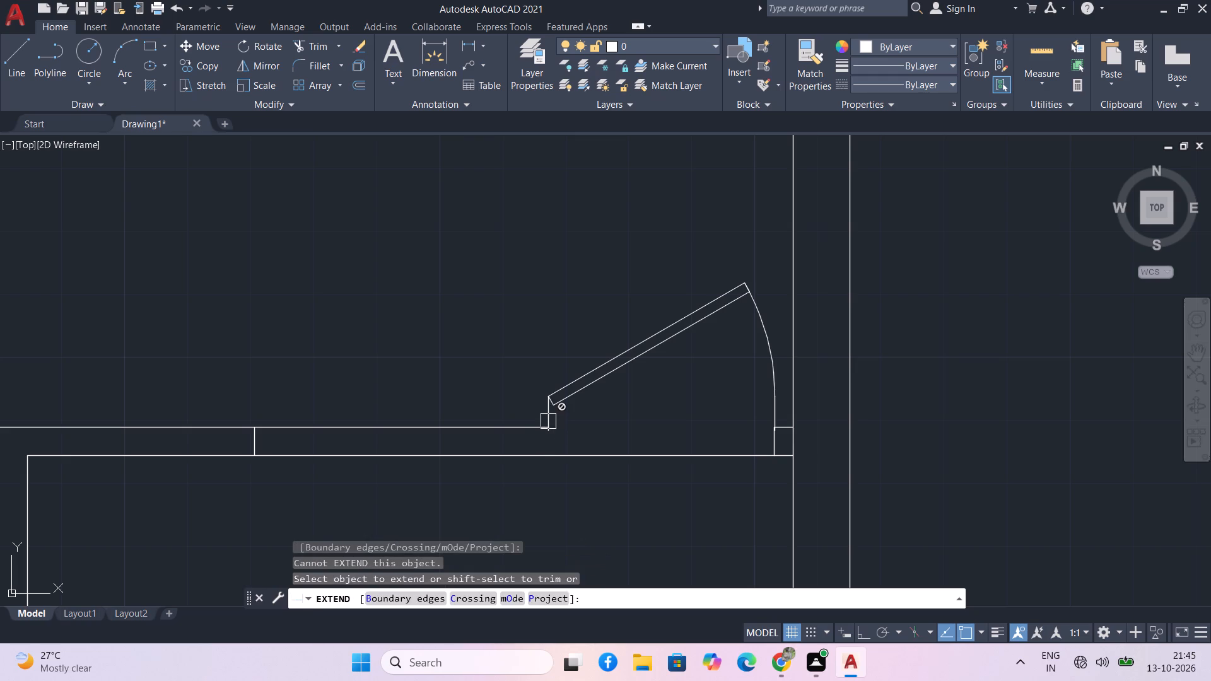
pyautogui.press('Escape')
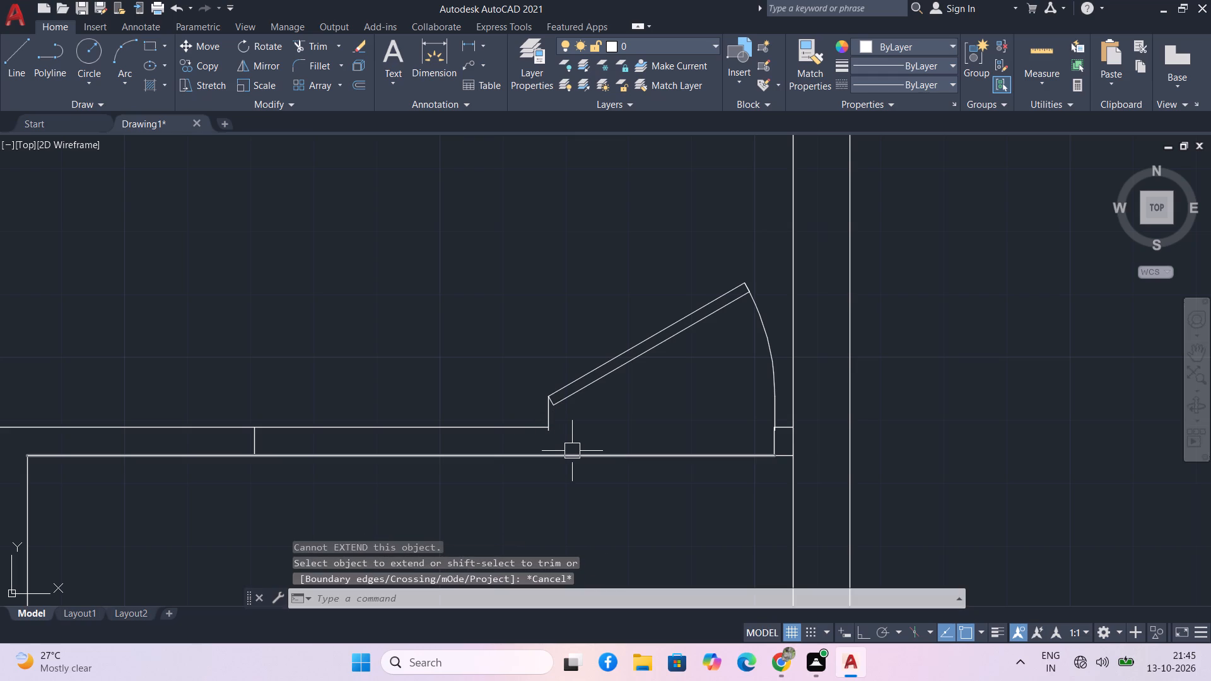
# Draw a vertical line with Ortho on from the door's hinge-side jamb down to the horizontal partition's lower line.
pyautogui.write('l')
pyautogui.press('space')
pyautogui.press('F8')
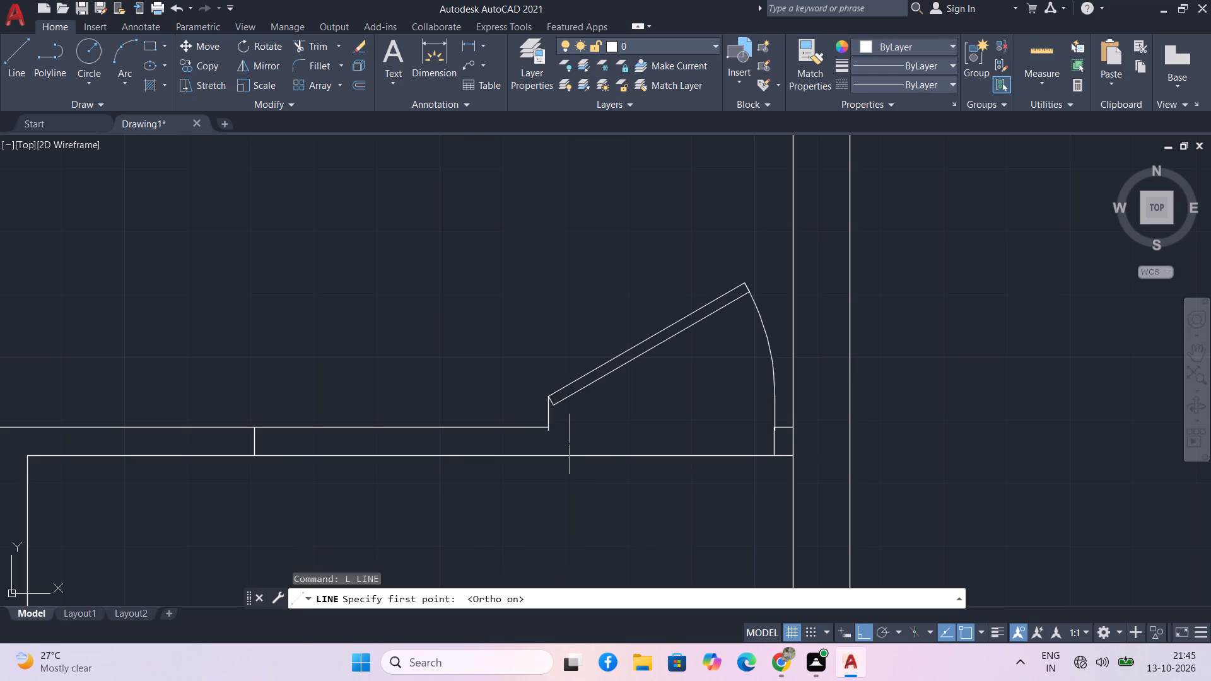
pyautogui.press('F8')
pyautogui.press('F8')
pyautogui.scroll(2, 566, 439)
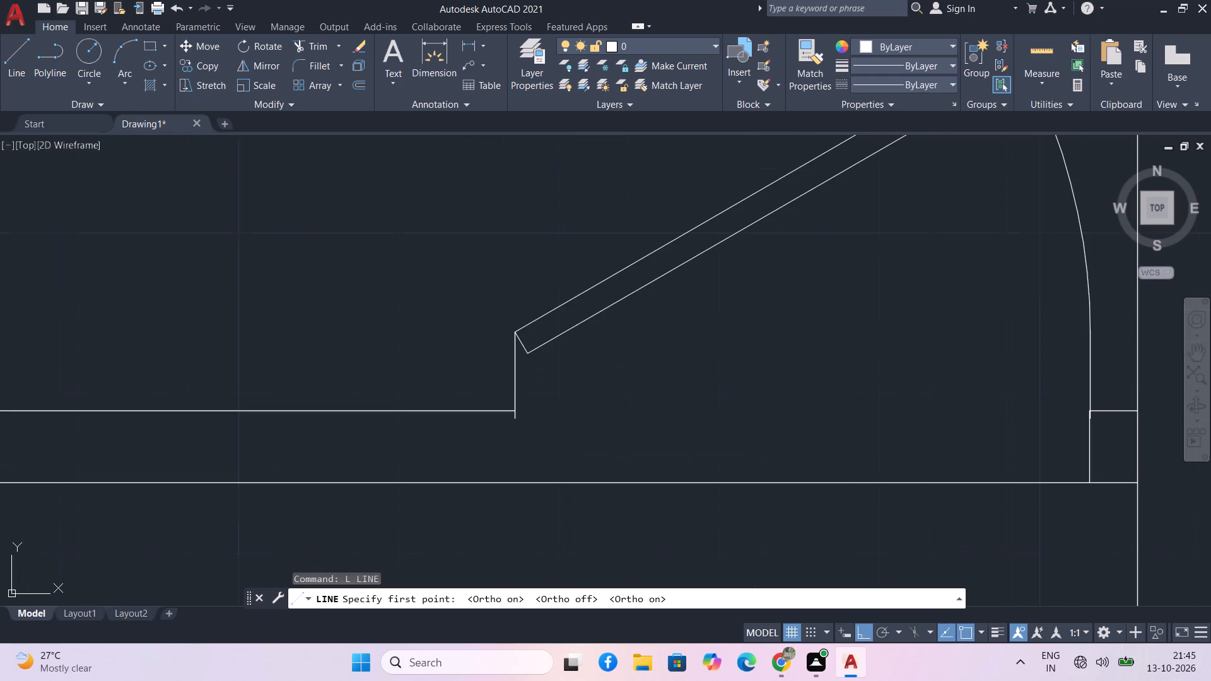
pyautogui.click(518, 414)
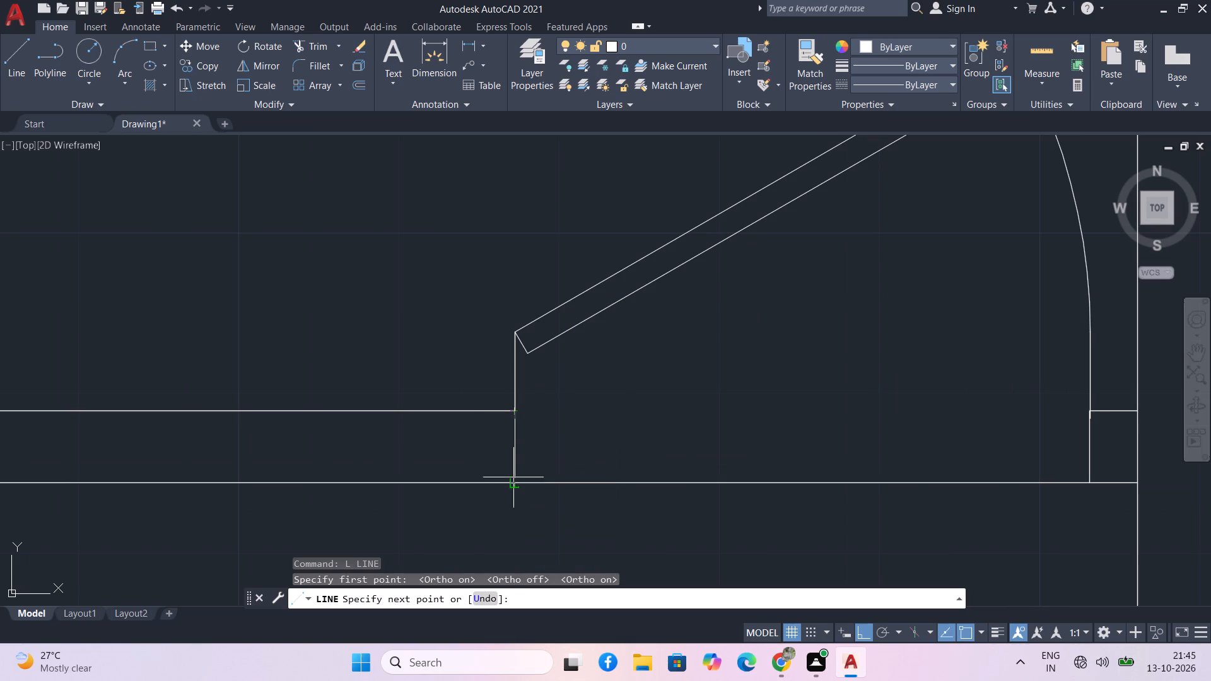
pyautogui.click(513, 479)
pyautogui.press('Escape')
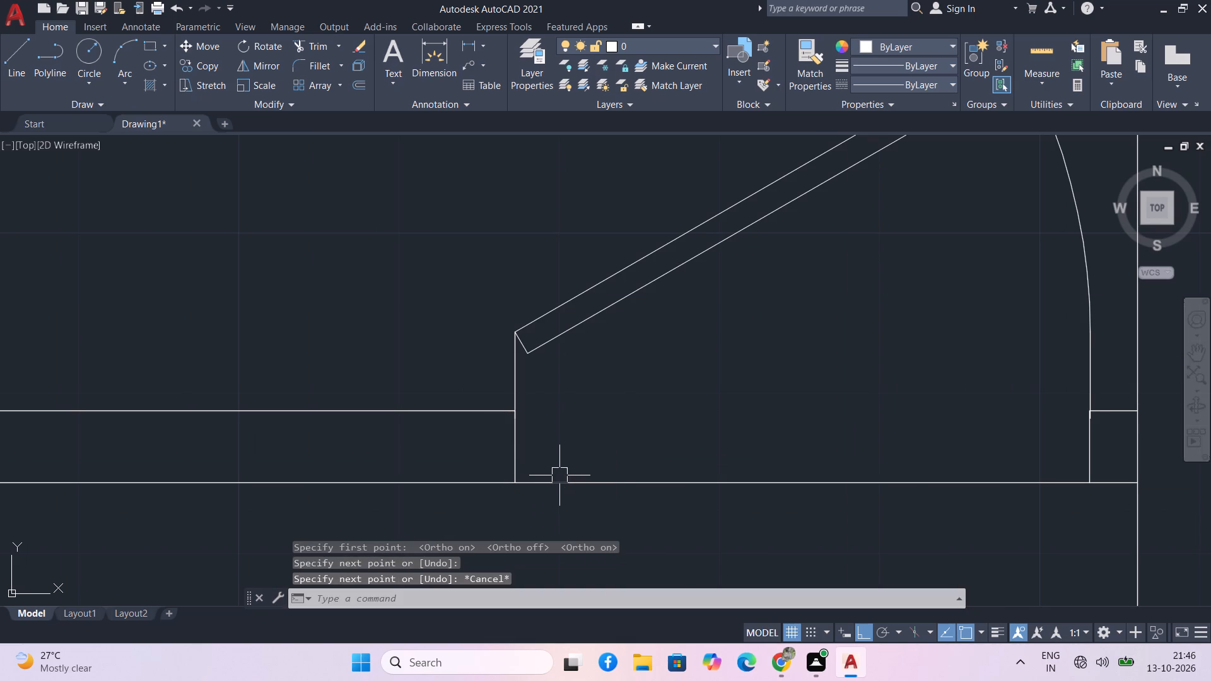
# Trim the horizontal partition's lower line across the door opening, between the new jamb line and the wall stub.
pyautogui.scroll(-1, 551, 433)
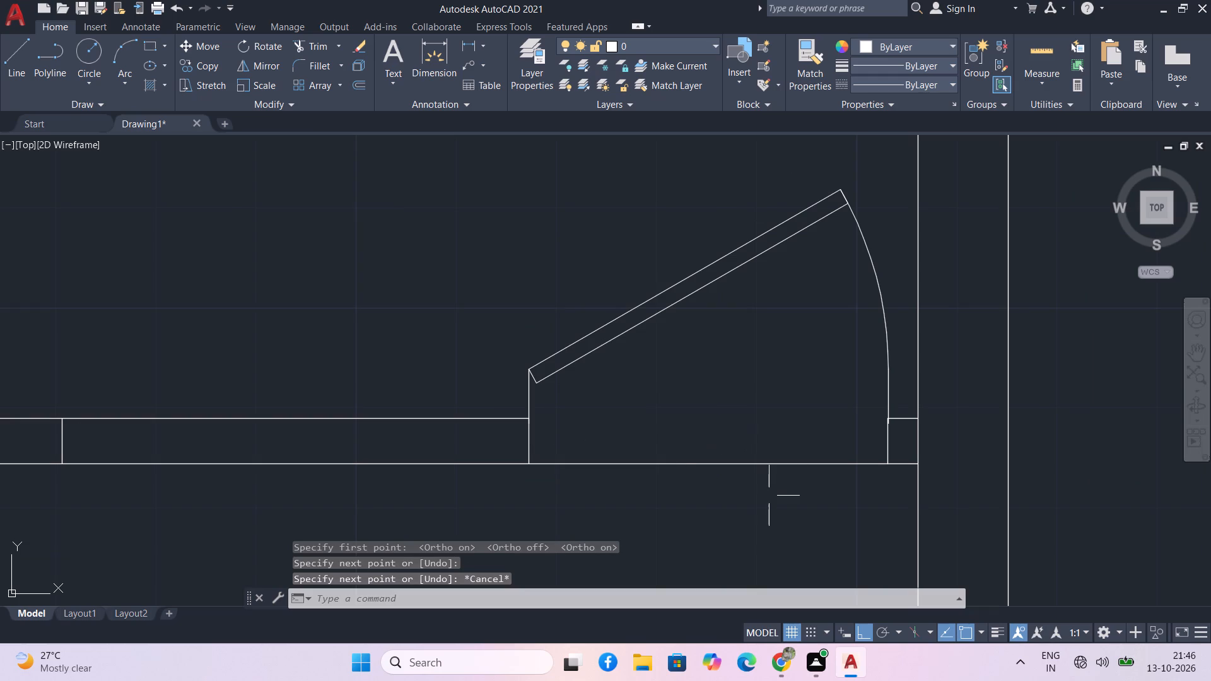
pyautogui.write('trv')
pyautogui.press('BackSpace')
pyautogui.press('space')
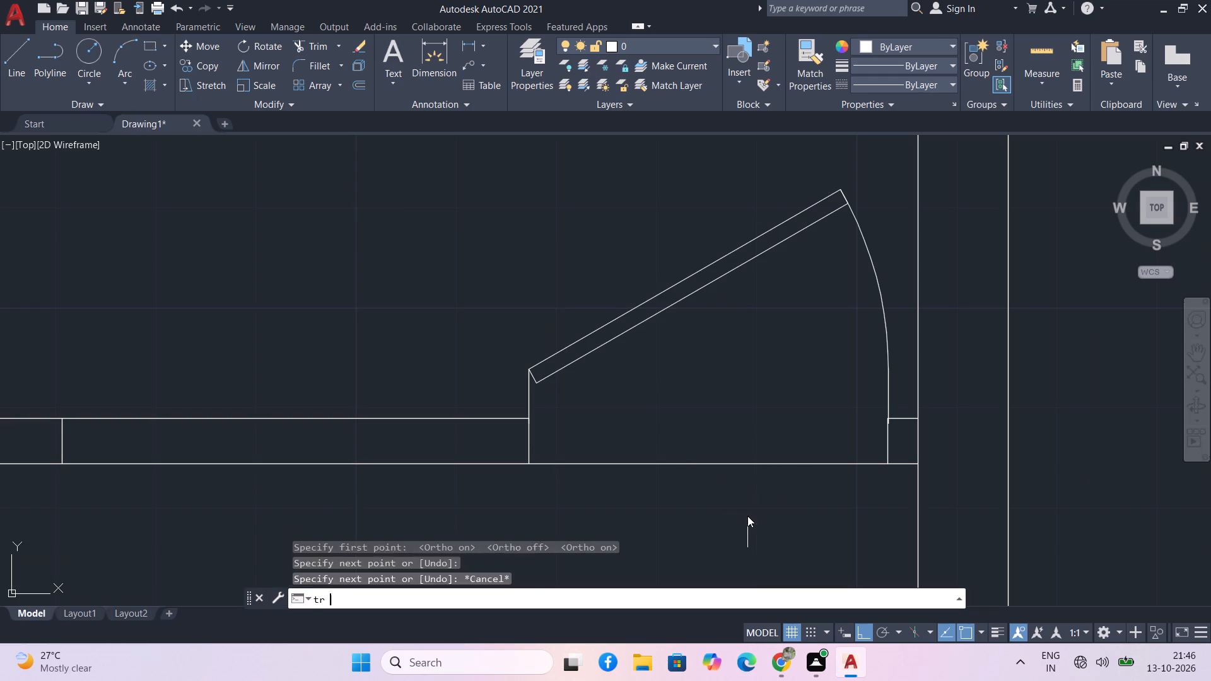
pyautogui.moveTo(777, 516); pyautogui.dragTo(728, 445)
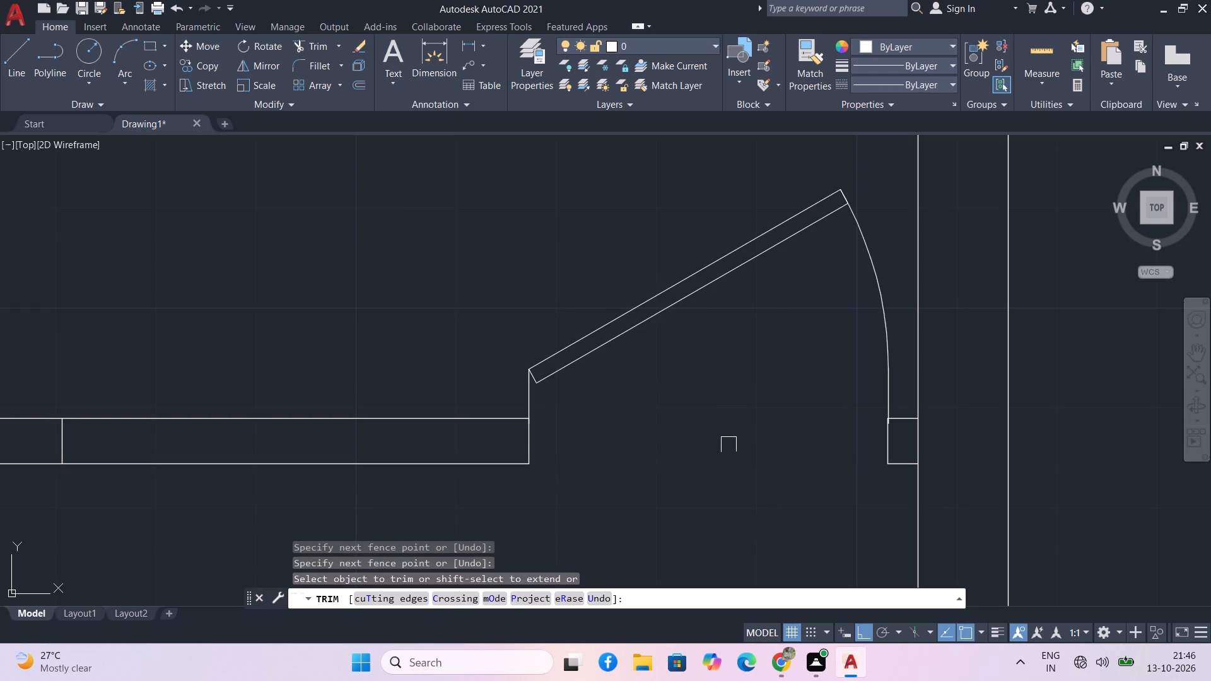
pyautogui.moveTo(684, 441); pyautogui.dragTo(696, 469, button='middle')
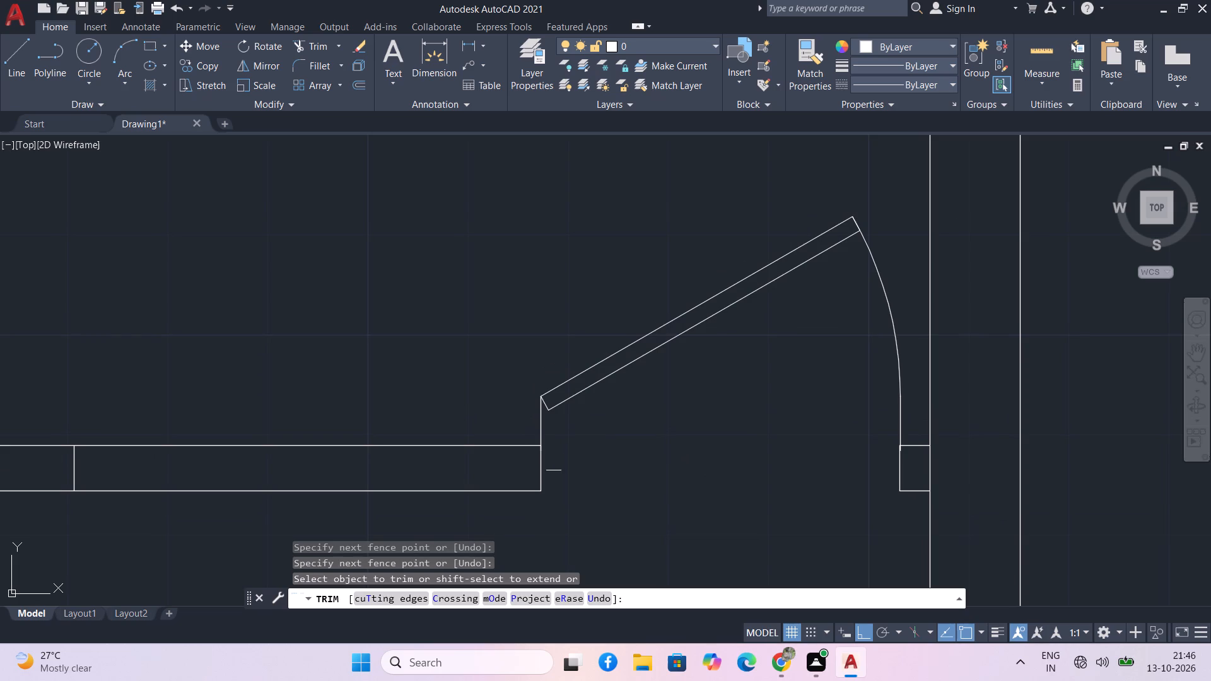
pyautogui.press('Escape')
# Offset the door's jamb line at the horizontal partition's end by 3" into the partition.
pyautogui.write('o')
pyautogui.press('space')
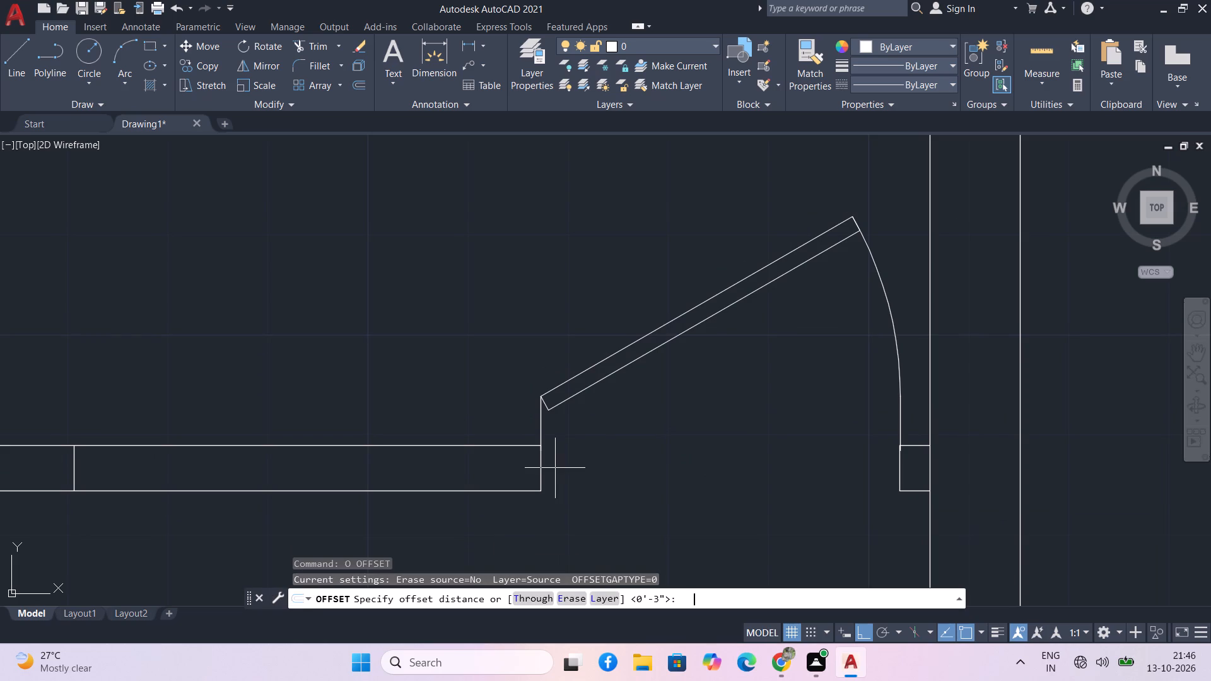
pyautogui.press('3')
pyautogui.press('Return')
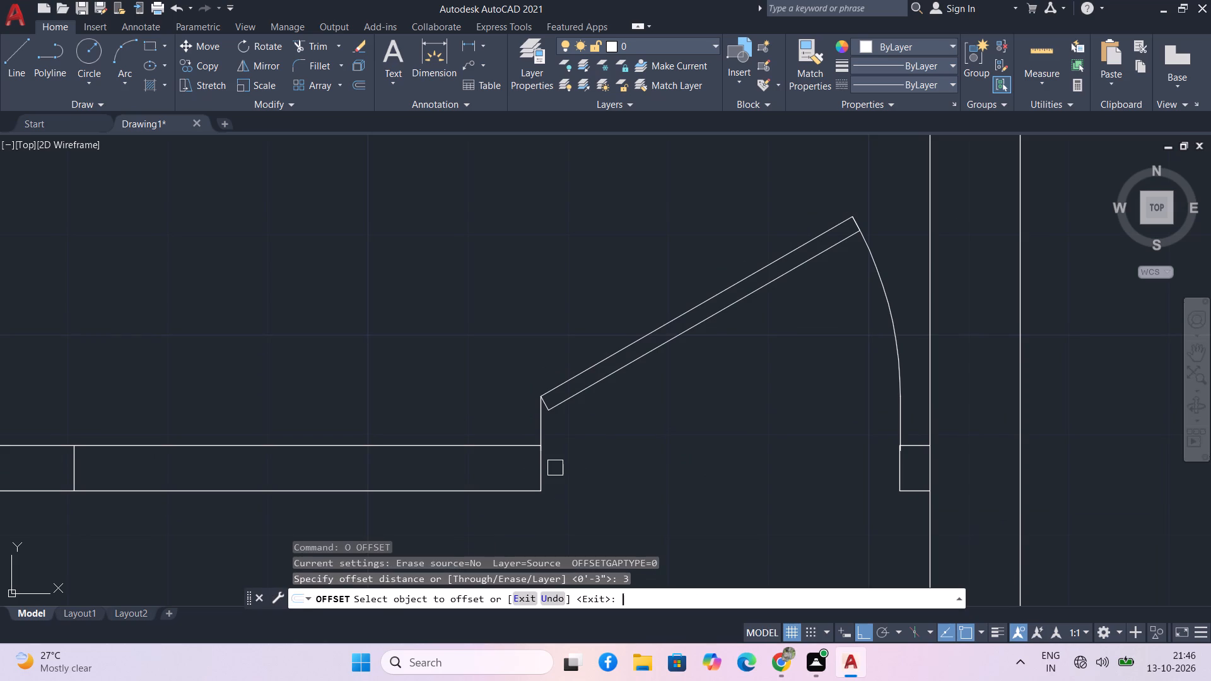
pyautogui.click(541, 473)
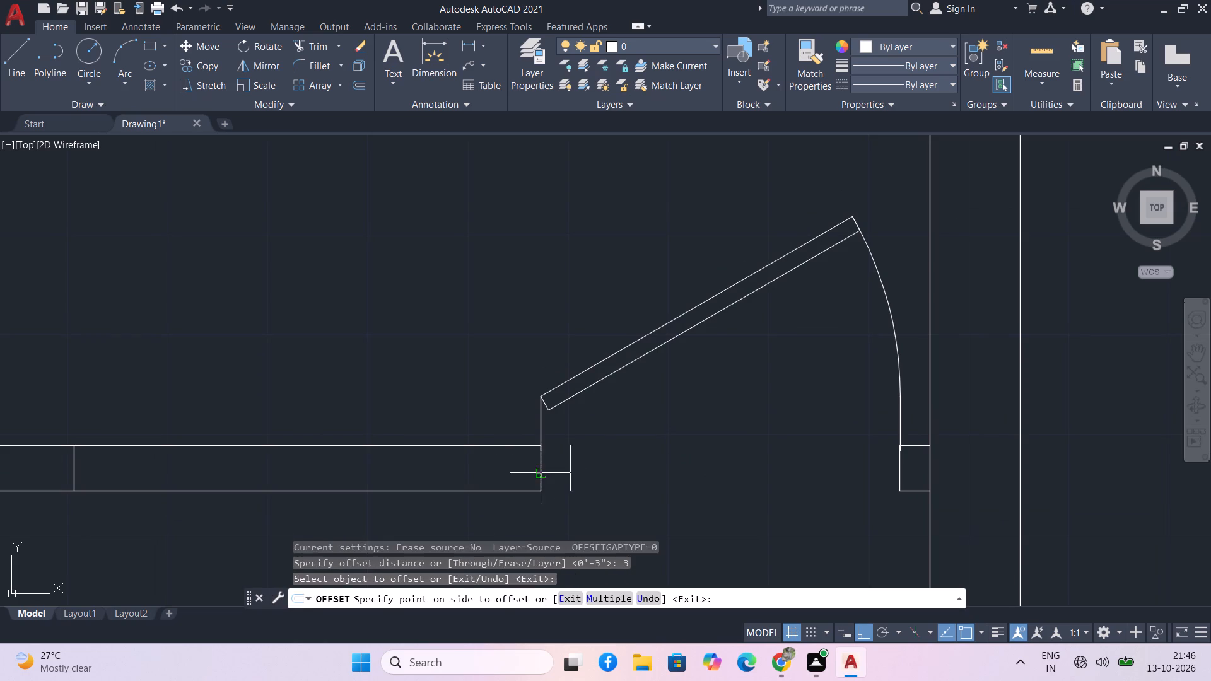
pyautogui.click(503, 469)
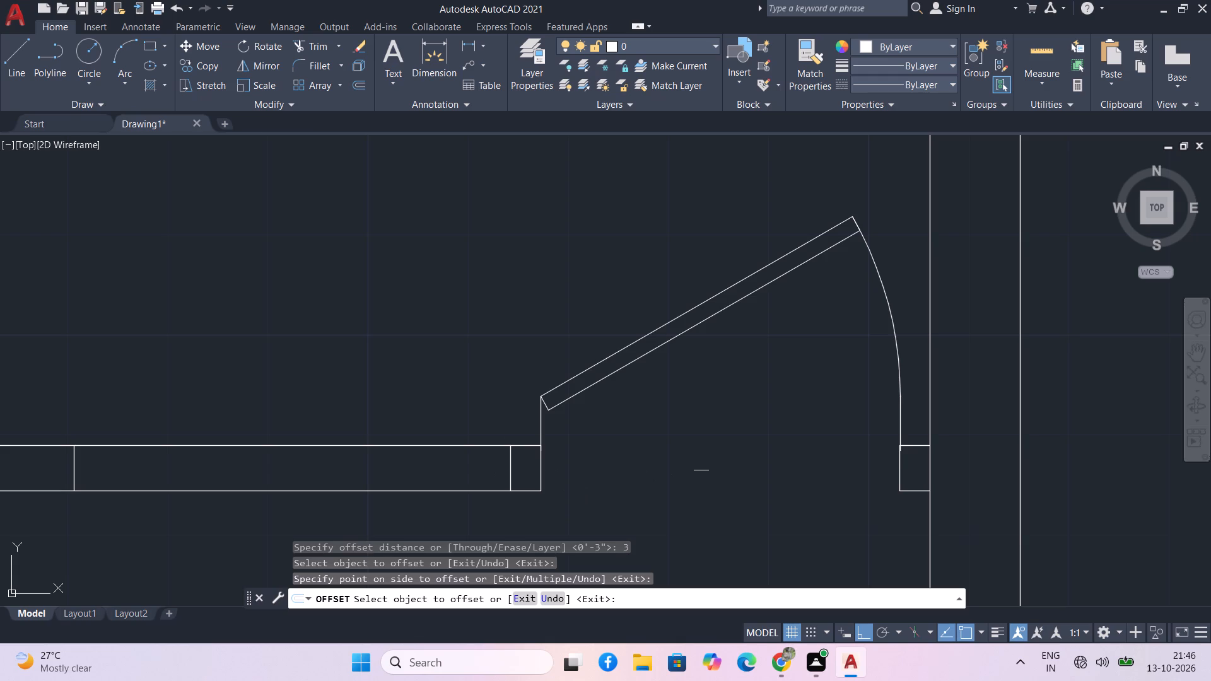
pyautogui.press('Escape')
# Flip the lower partition's door horizontally so its hinge sits on the outer wall side.
pyautogui.click(602, 377)
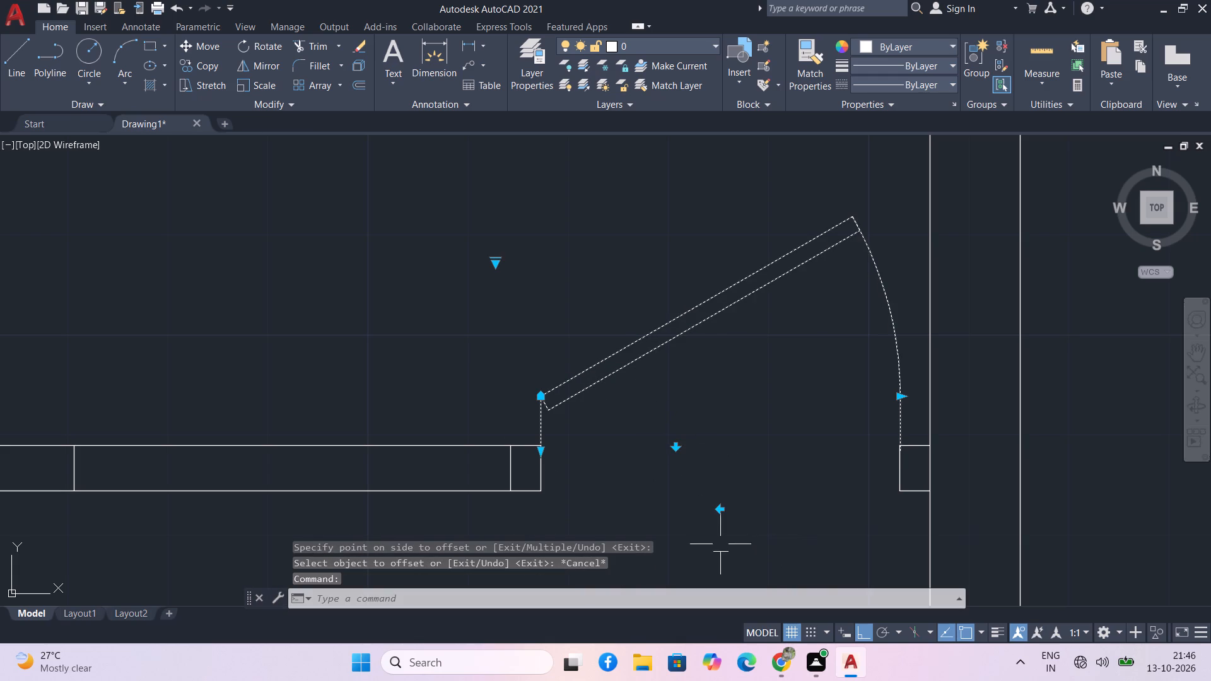
pyautogui.click(721, 512)
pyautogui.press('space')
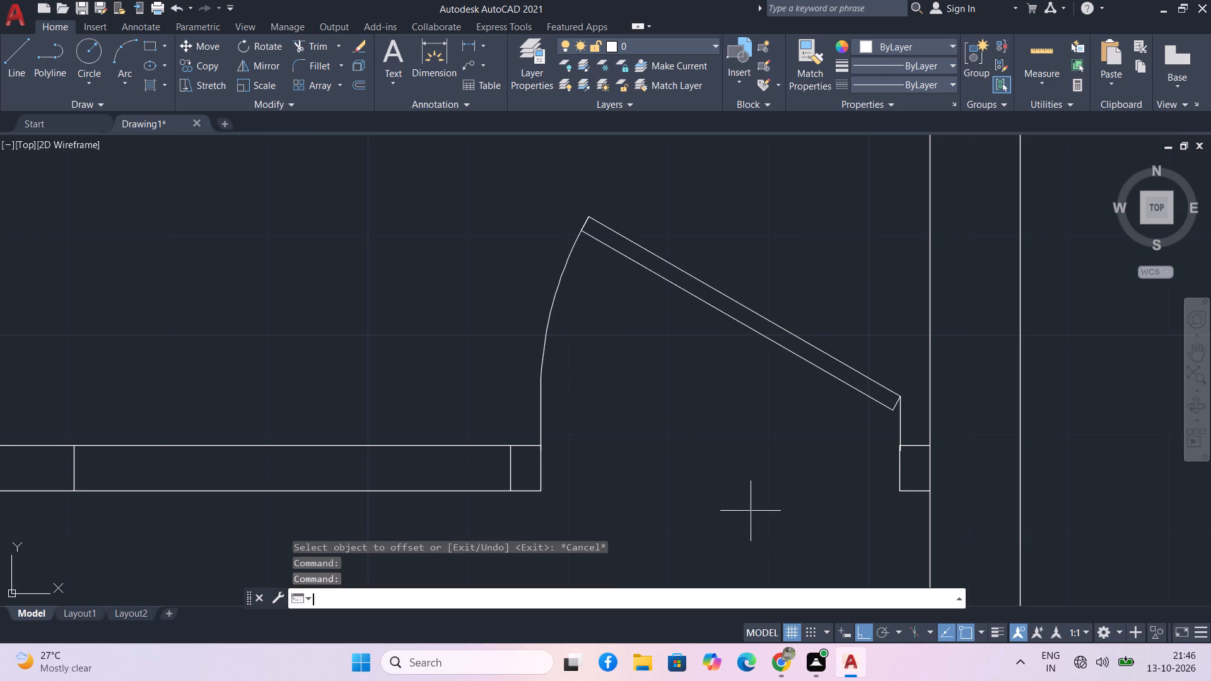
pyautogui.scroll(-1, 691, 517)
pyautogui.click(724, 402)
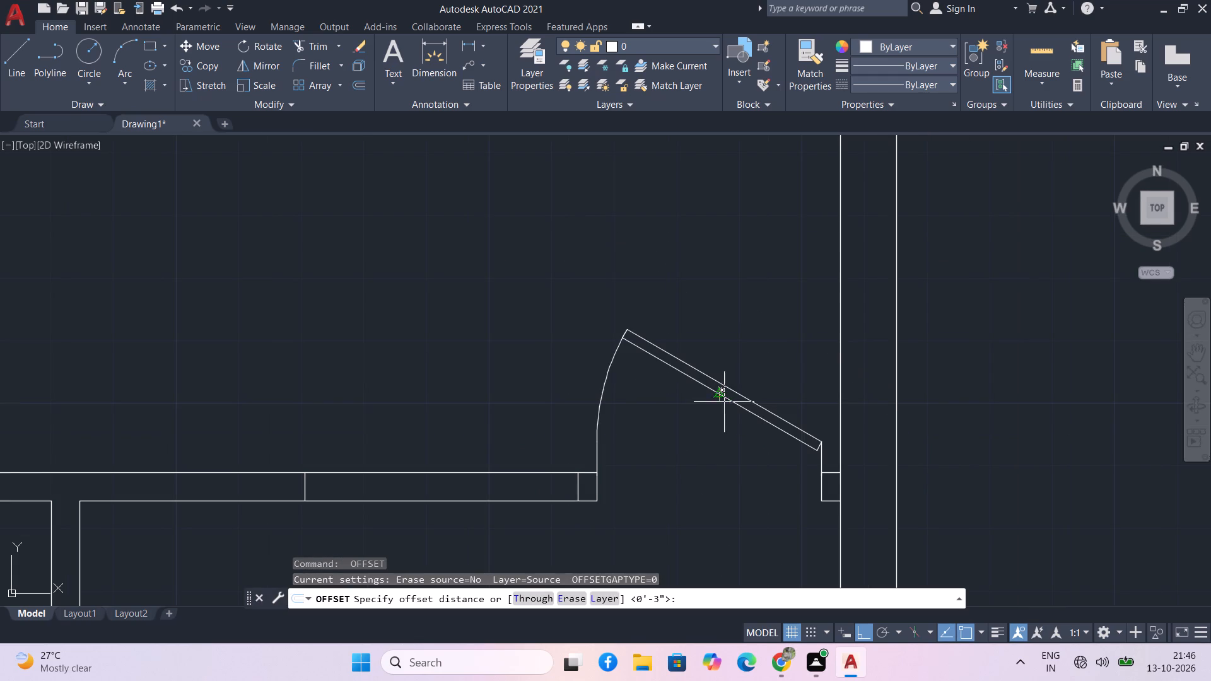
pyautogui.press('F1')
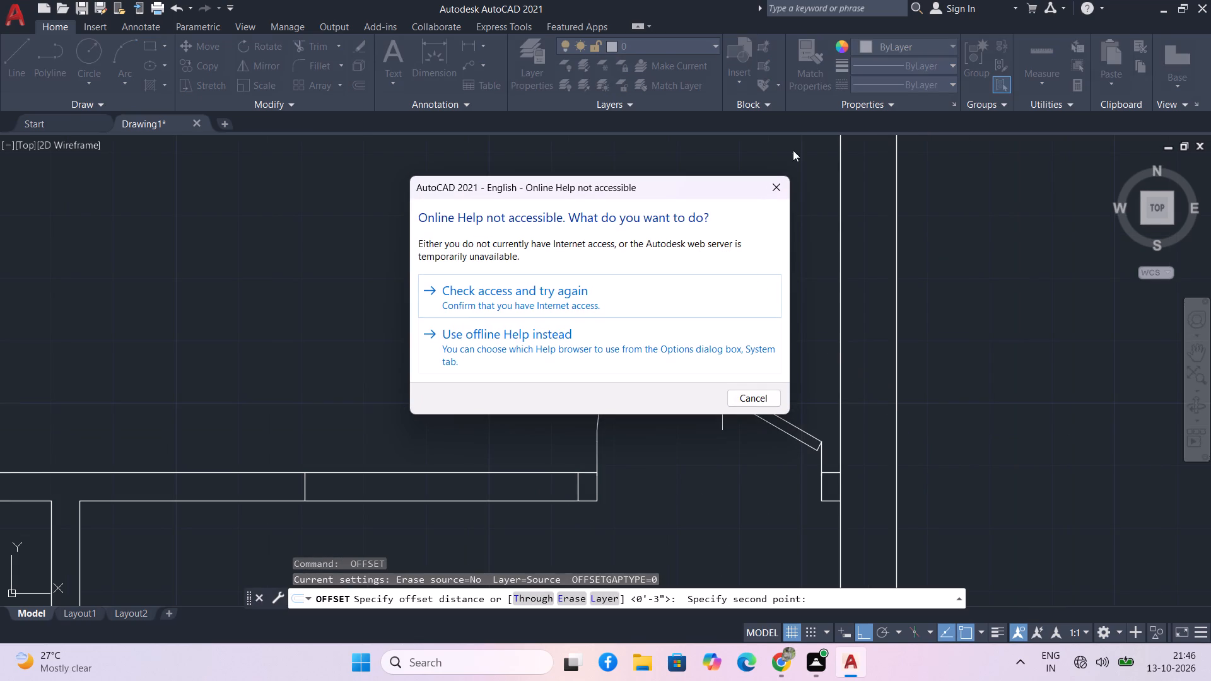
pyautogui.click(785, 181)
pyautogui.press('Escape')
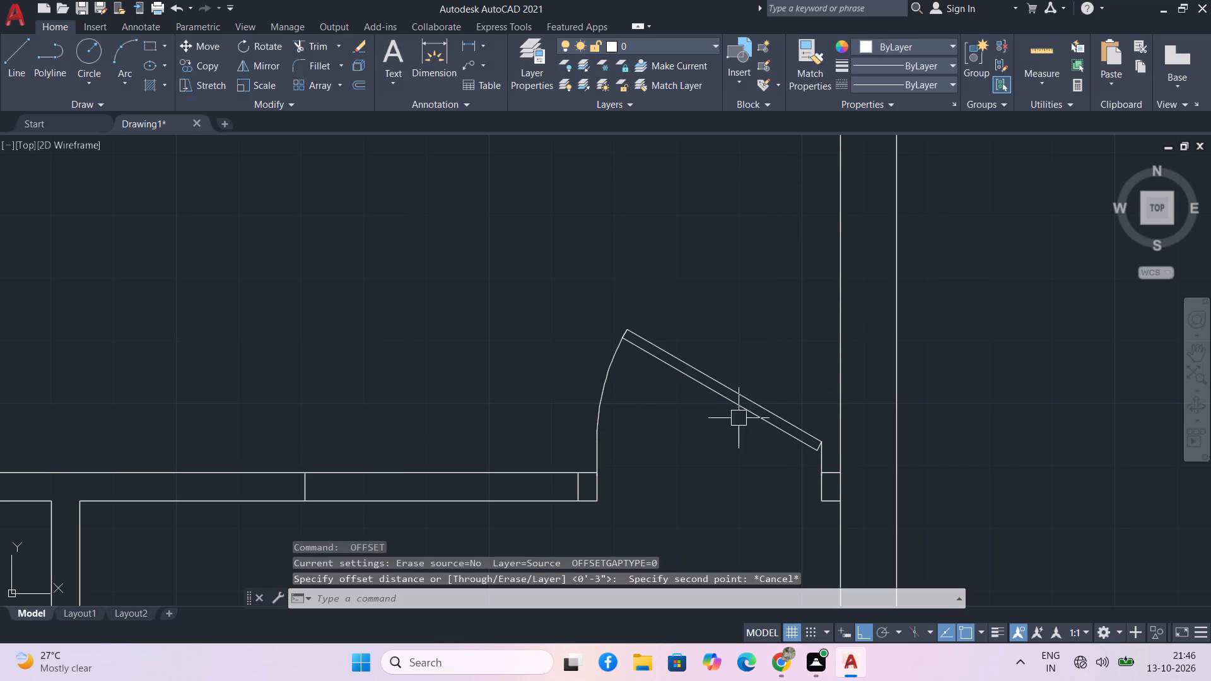
# Set the lower partition door's opening angle to Open 90º.
pyautogui.click(735, 400)
pyautogui.click(855, 358)
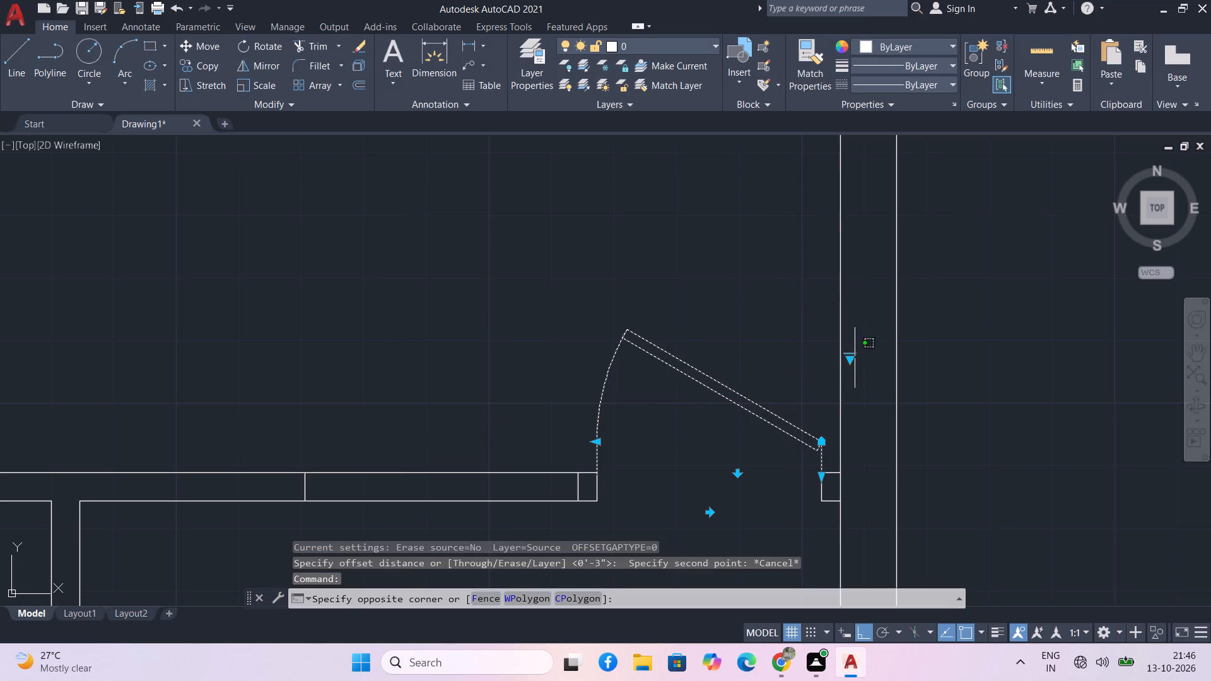
pyautogui.click(849, 351)
pyautogui.click(848, 361)
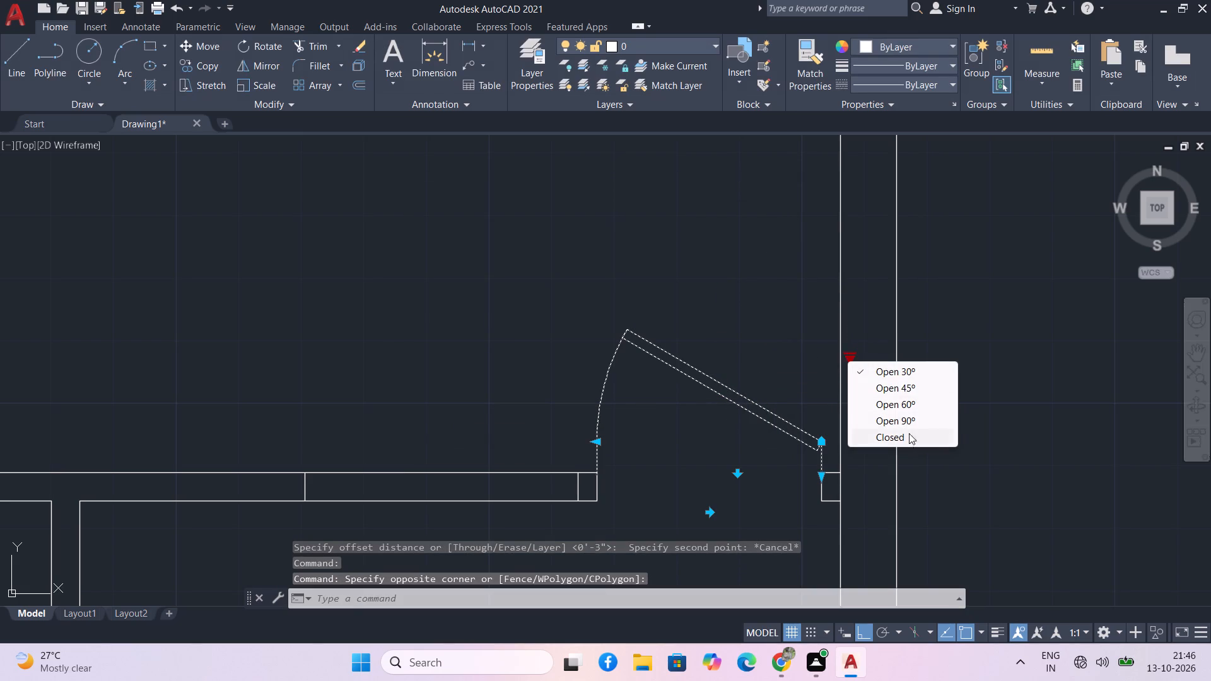
pyautogui.click(909, 416)
pyautogui.press('space')
pyautogui.scroll(-1, 897, 426)
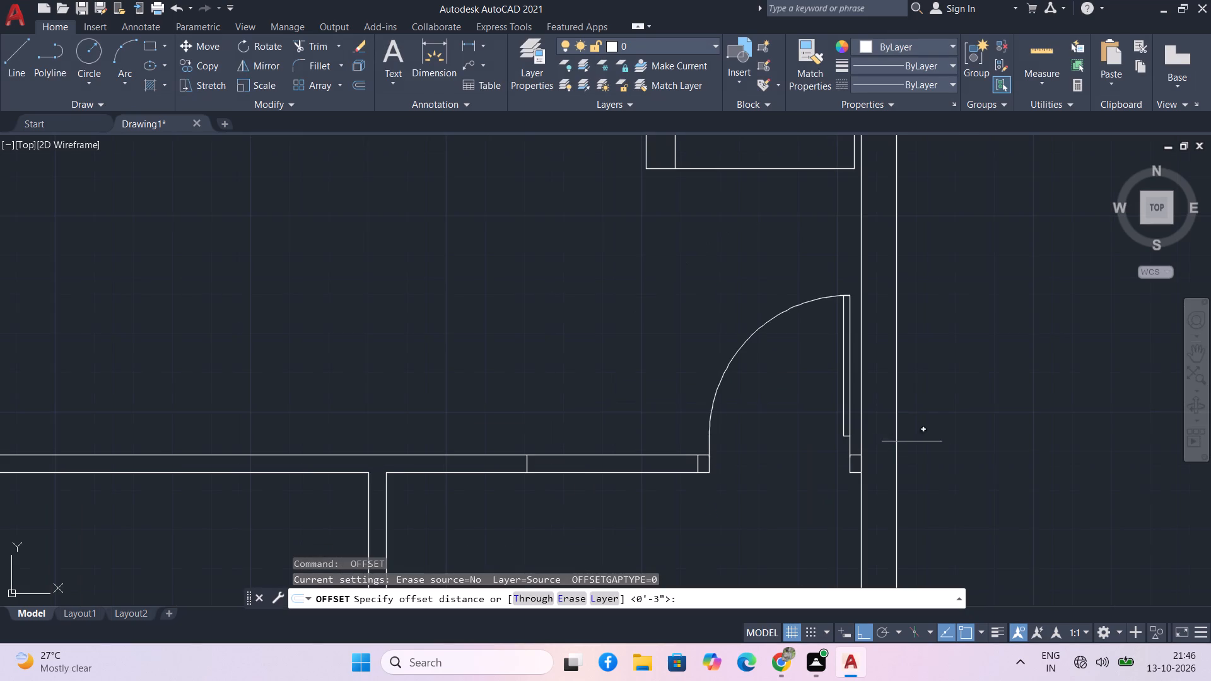
pyautogui.moveTo(939, 447); pyautogui.dragTo(954, 405, button='middle')
pyautogui.scroll(1, 515, 422)
pyautogui.press('Escape')
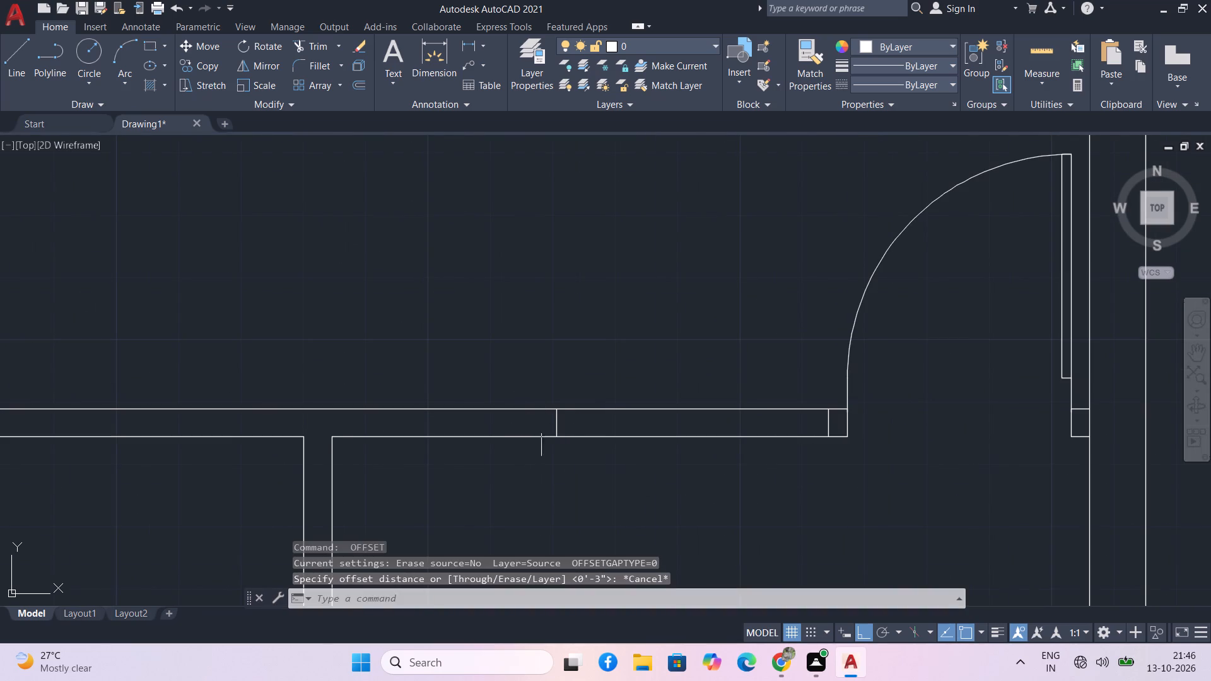
# Trim away the leftover short vertical line across the horizontal partition, between the door and the vertical partition.
pyautogui.write('tr')
pyautogui.press('space')
pyautogui.scroll(2, 561, 426)
pyautogui.moveTo(556, 426); pyautogui.dragTo(553, 425)
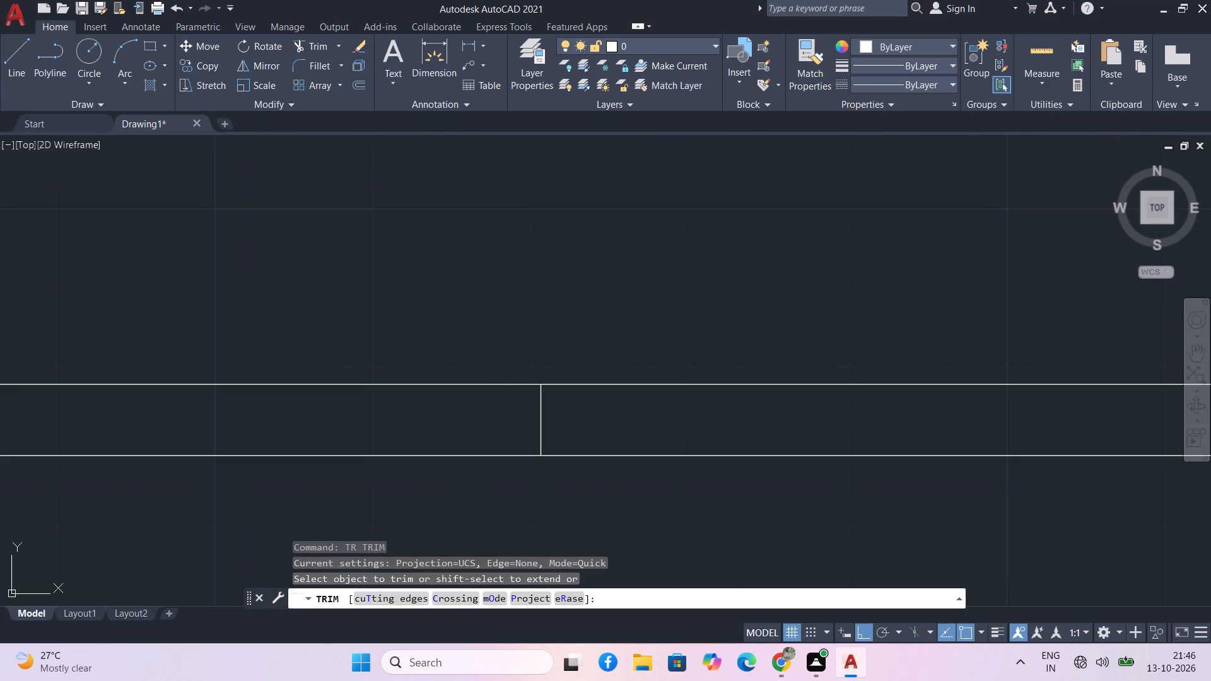
pyautogui.moveTo(553, 425); pyautogui.dragTo(460, 418)
# Examine the floor plan's rooms, partitions, doors and staircase.
pyautogui.scroll(-4, 468, 421)
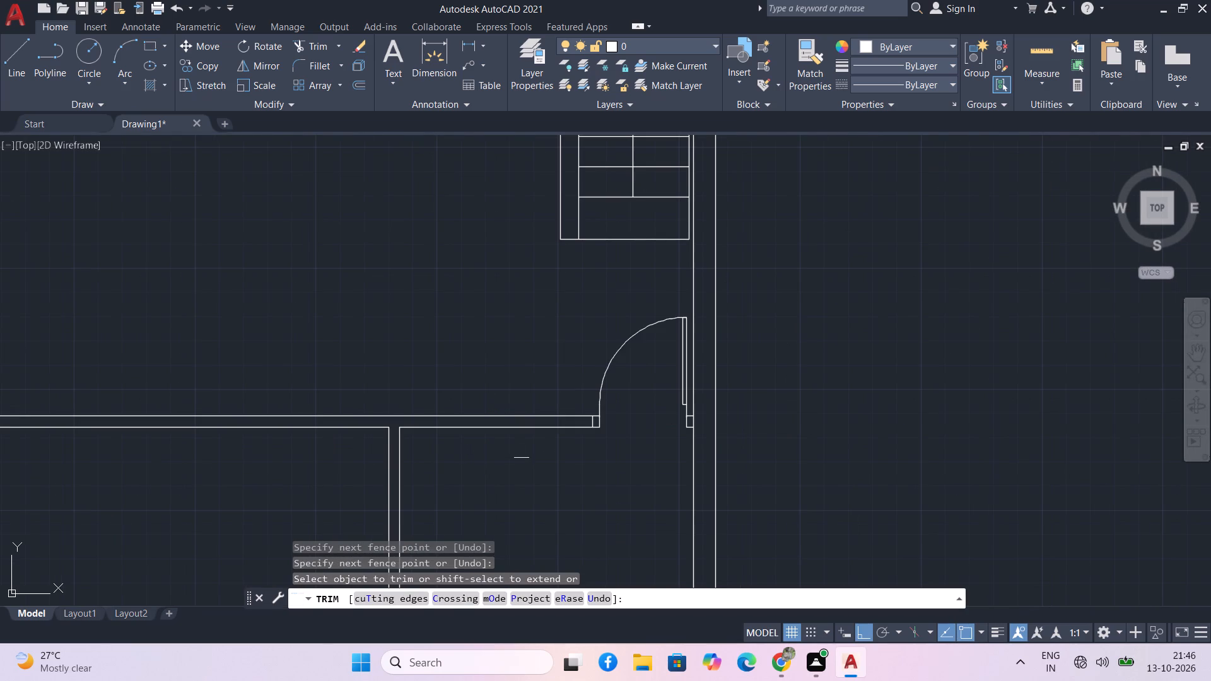
pyautogui.moveTo(583, 448); pyautogui.dragTo(678, 444, button='middle')
pyautogui.moveTo(489, 312); pyautogui.dragTo(573, 475, button='middle')
pyautogui.scroll(-1, 565, 458)
pyautogui.moveTo(517, 407); pyautogui.dragTo(527, 441, button='middle')
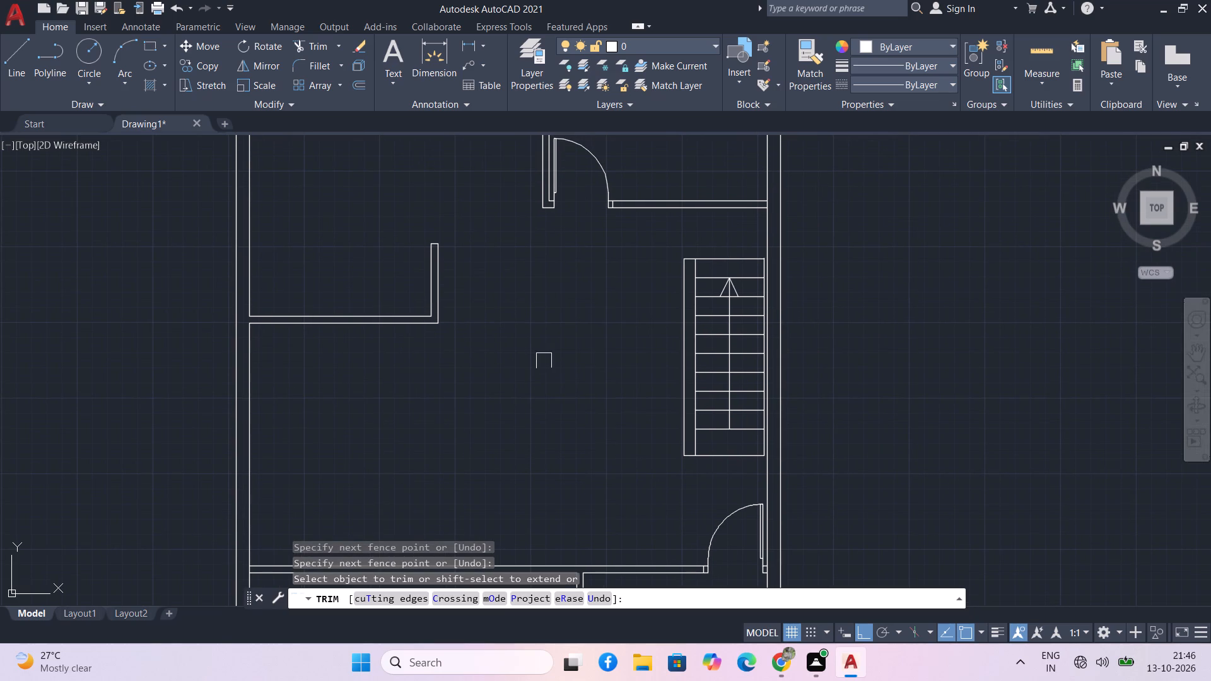
pyautogui.scroll(-1, 544, 361)
pyautogui.moveTo(545, 364); pyautogui.dragTo(549, 282, button='middle')
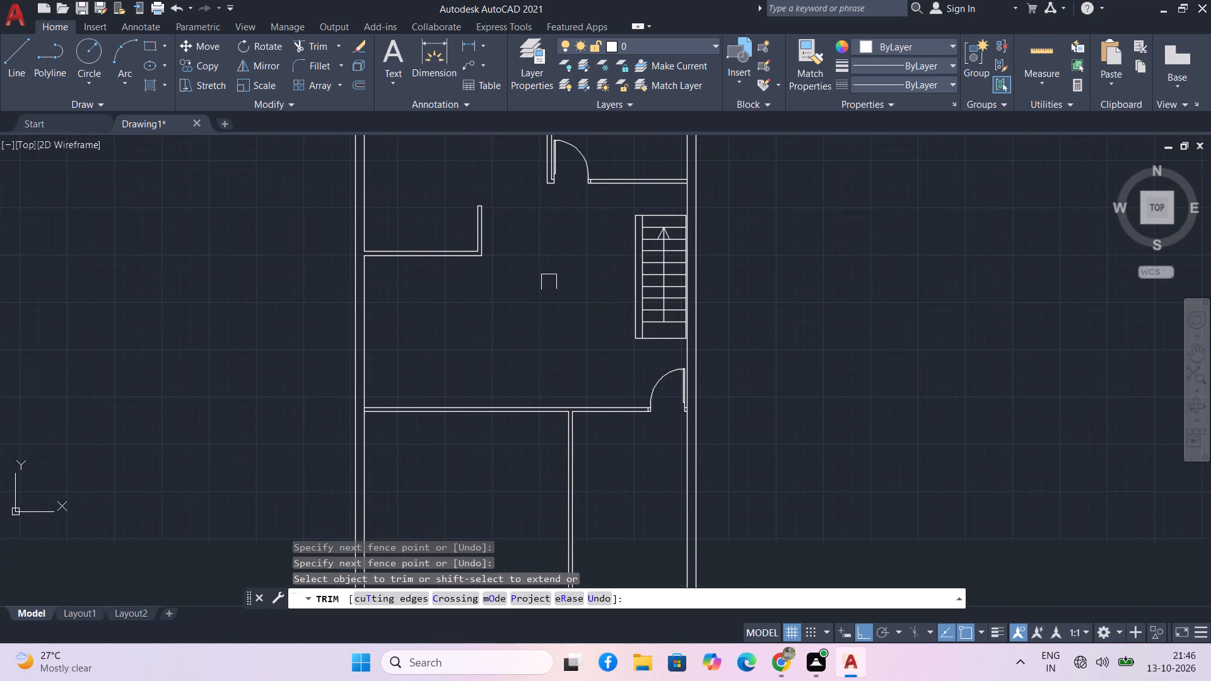
pyautogui.moveTo(549, 381); pyautogui.dragTo(528, 356, button='middle')
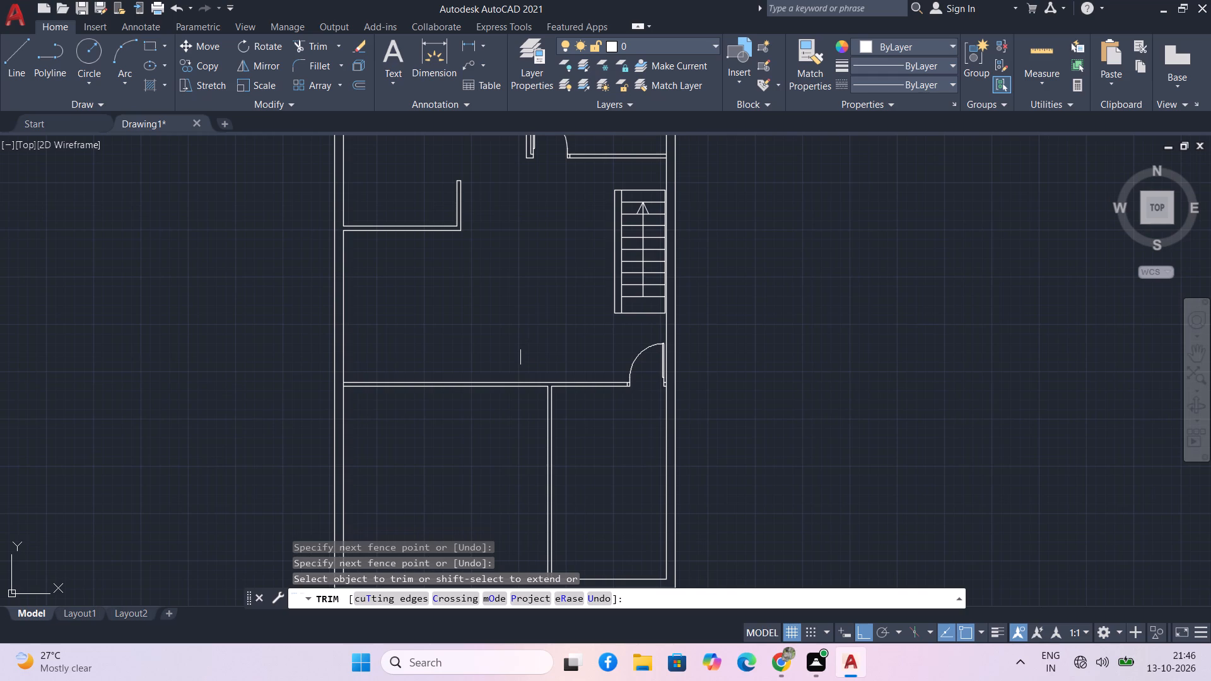
pyautogui.moveTo(510, 318); pyautogui.dragTo(527, 378, button='middle')
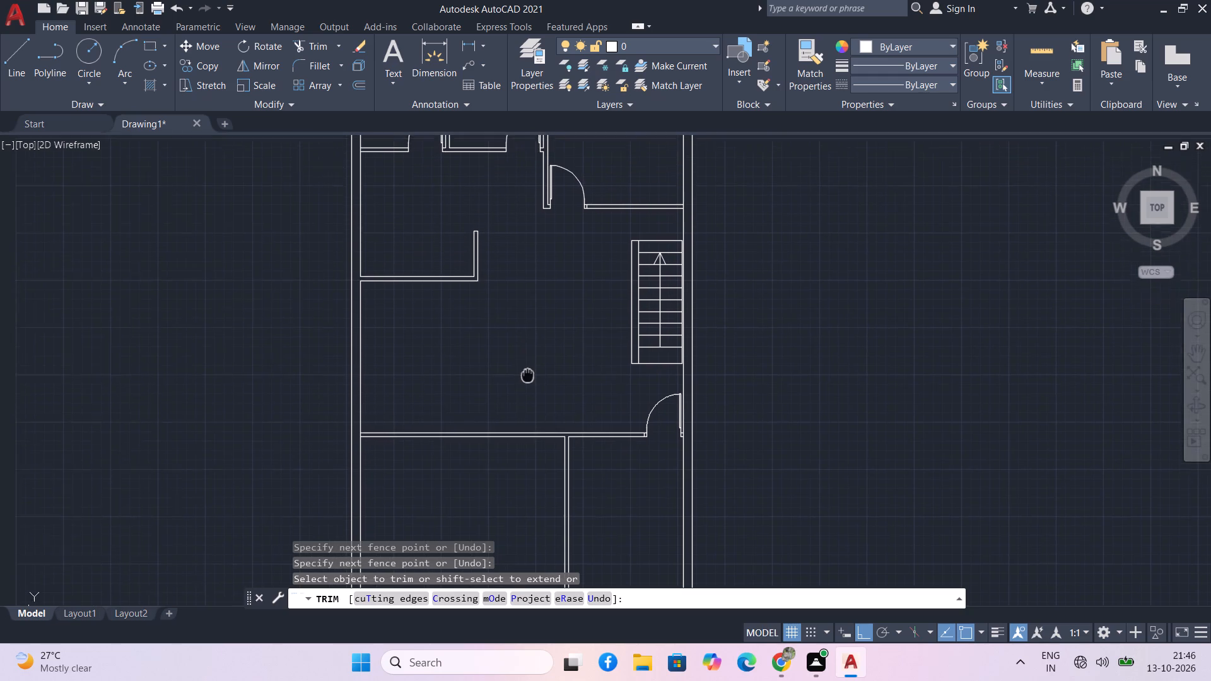
pyautogui.moveTo(527, 378); pyautogui.dragTo(529, 422, button='middle')
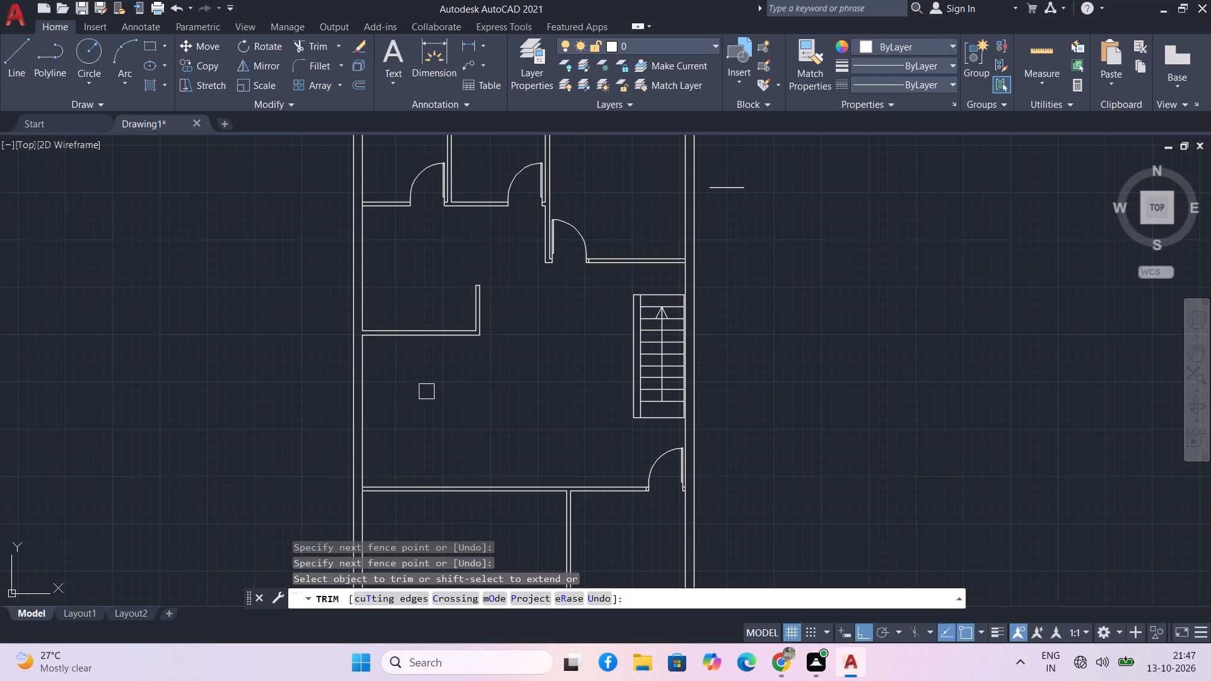
pyautogui.press('Escape')
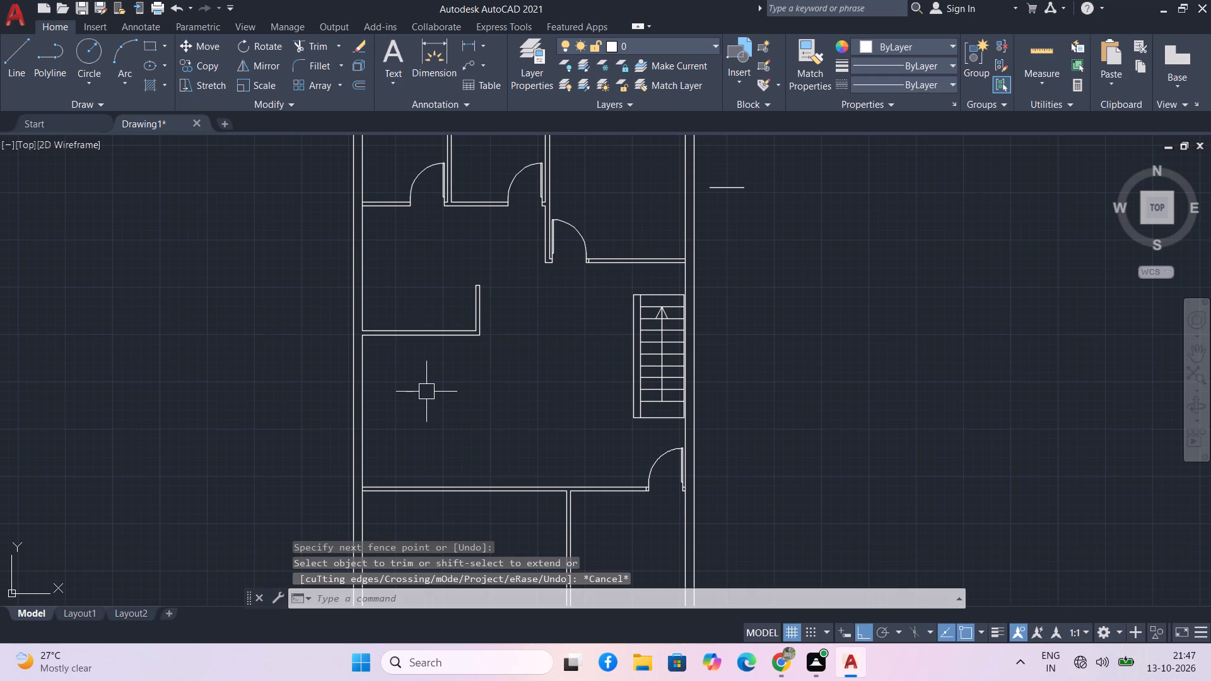
# Insert the Vehicles - Imperial block from the architectural tool palette in the empty space east of the floor plan.
pyautogui.write('tp')
pyautogui.press('space')
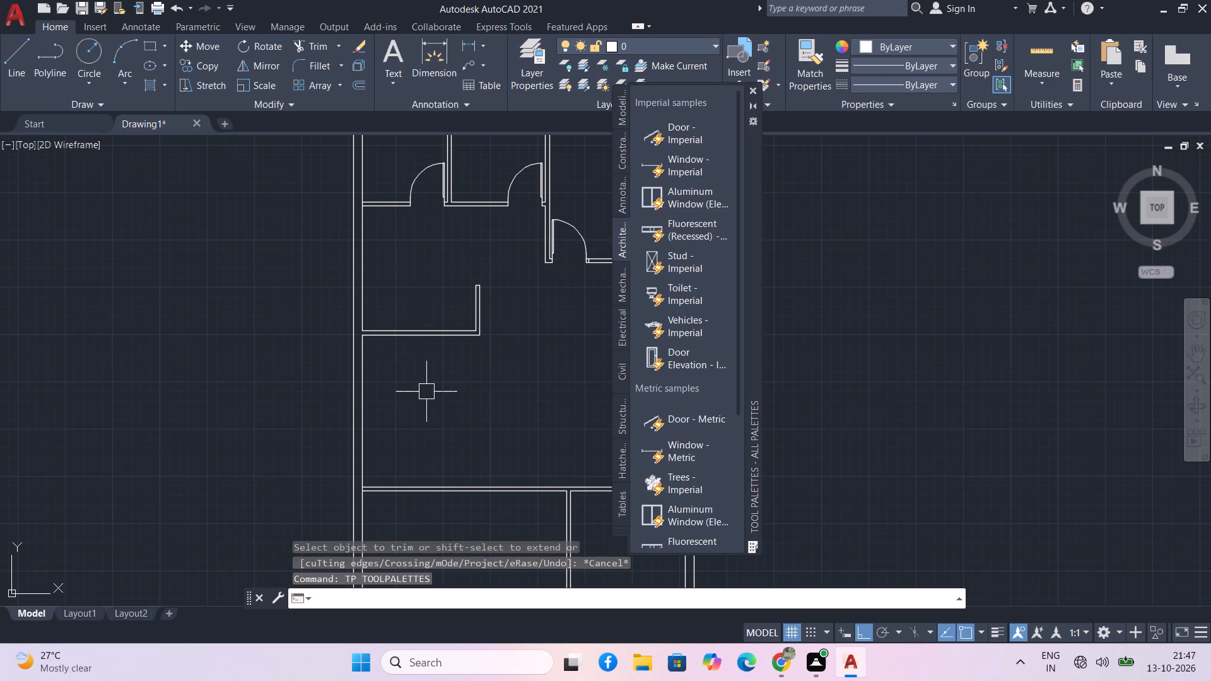
pyautogui.moveTo(681, 336); pyautogui.dragTo(746, 349)
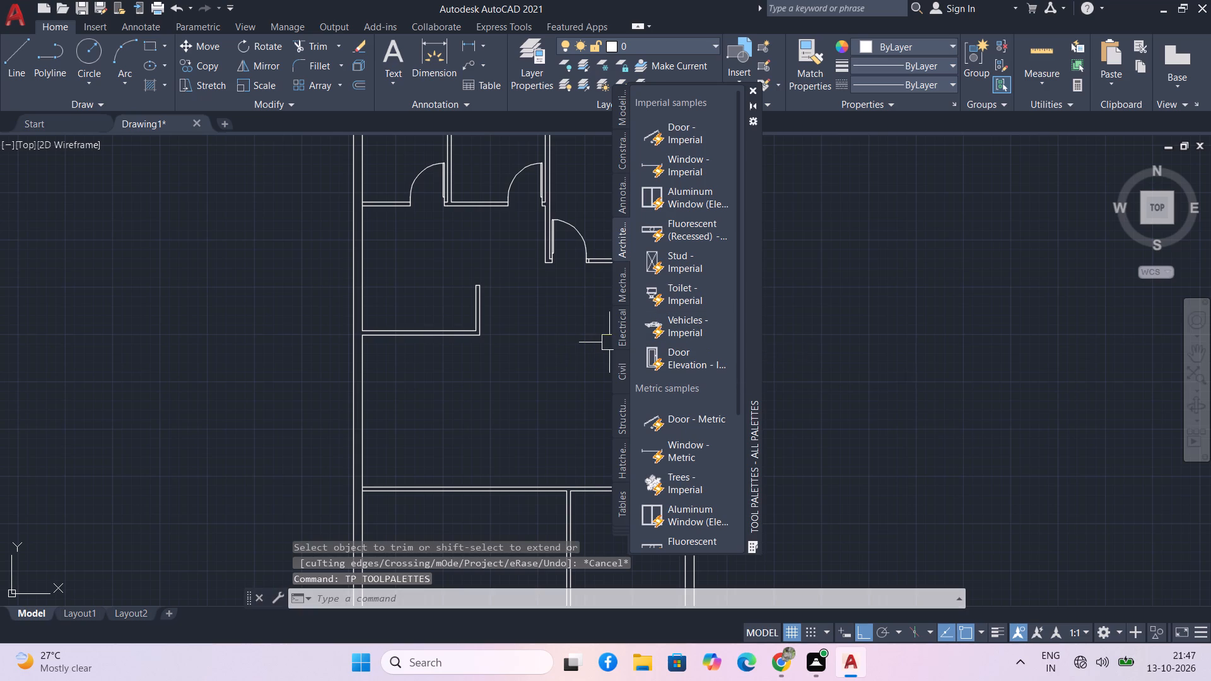
pyautogui.moveTo(746, 349); pyautogui.dragTo(925, 377)
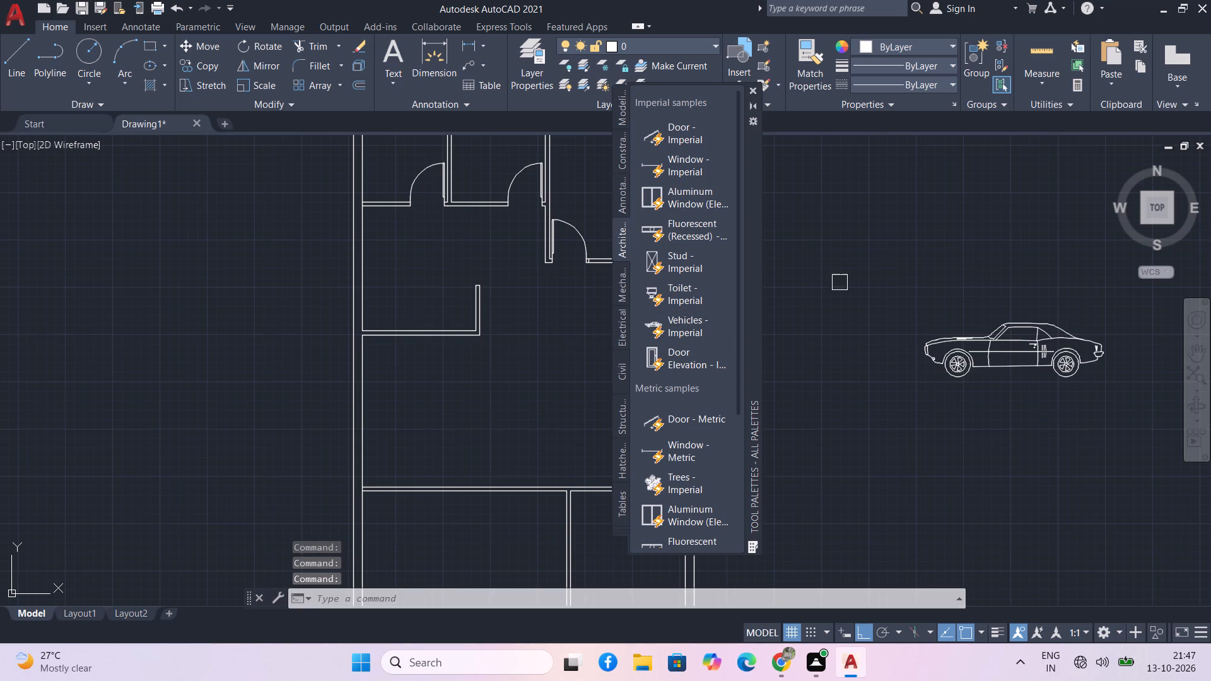
pyautogui.click(756, 94)
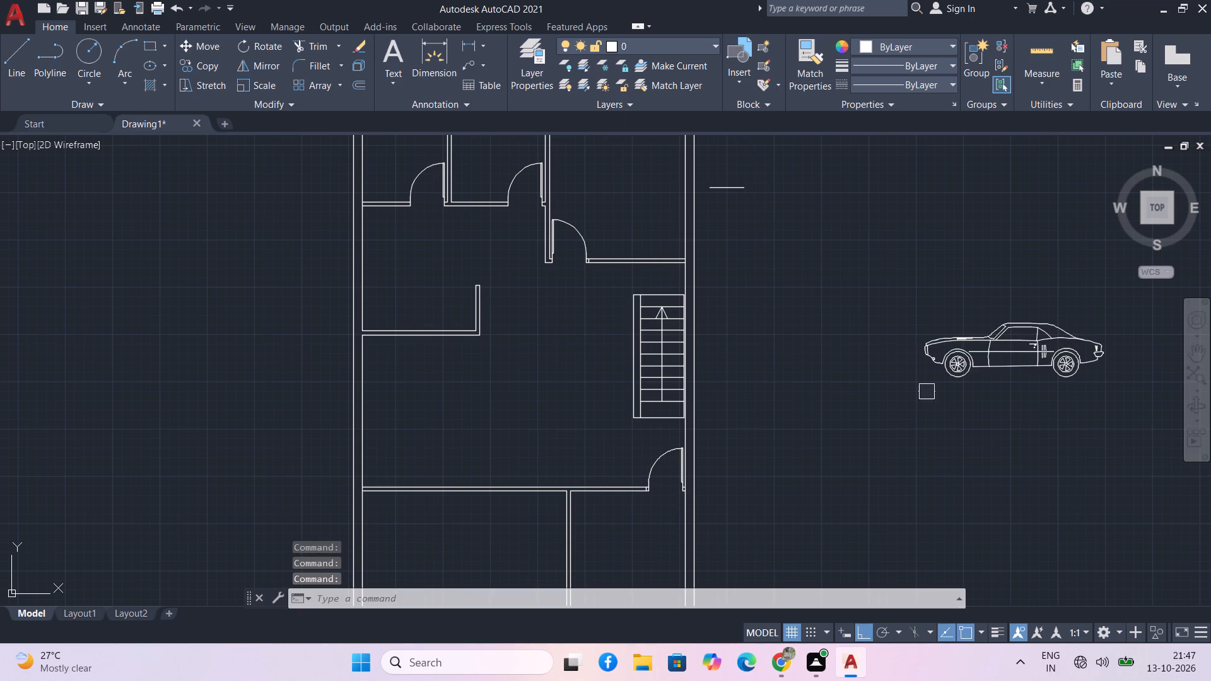
# Change the vehicle block's view to Sports Car (Top).
pyautogui.click(1034, 365)
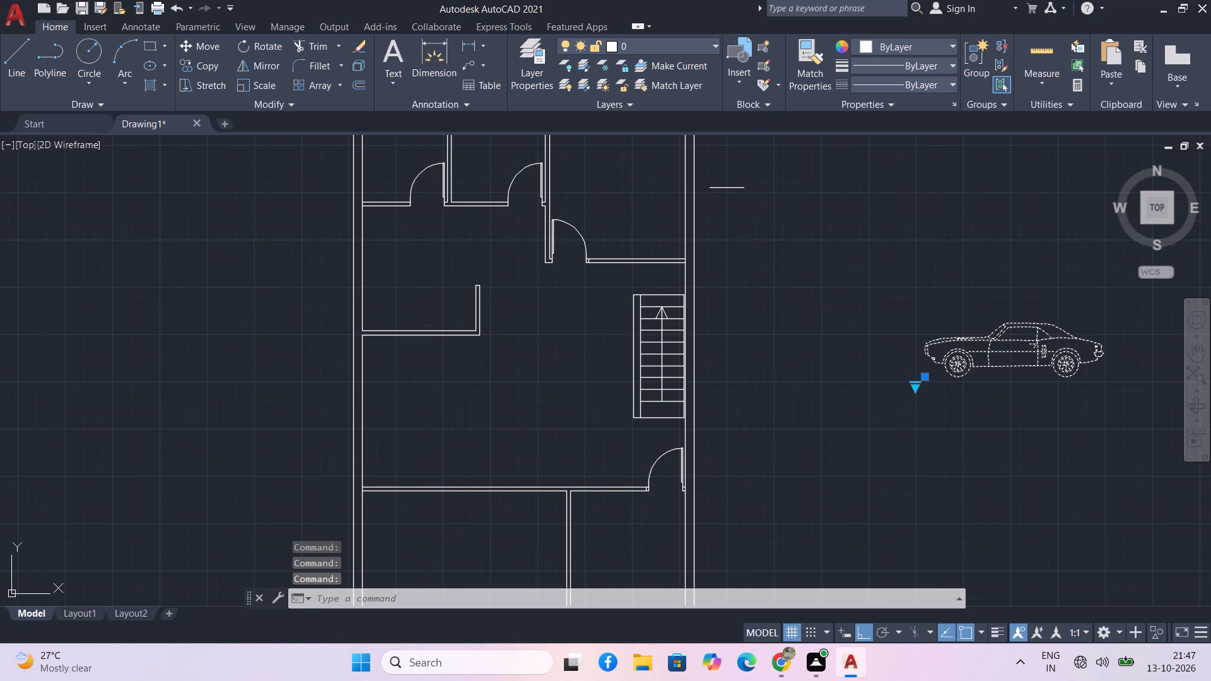
pyautogui.click(911, 386)
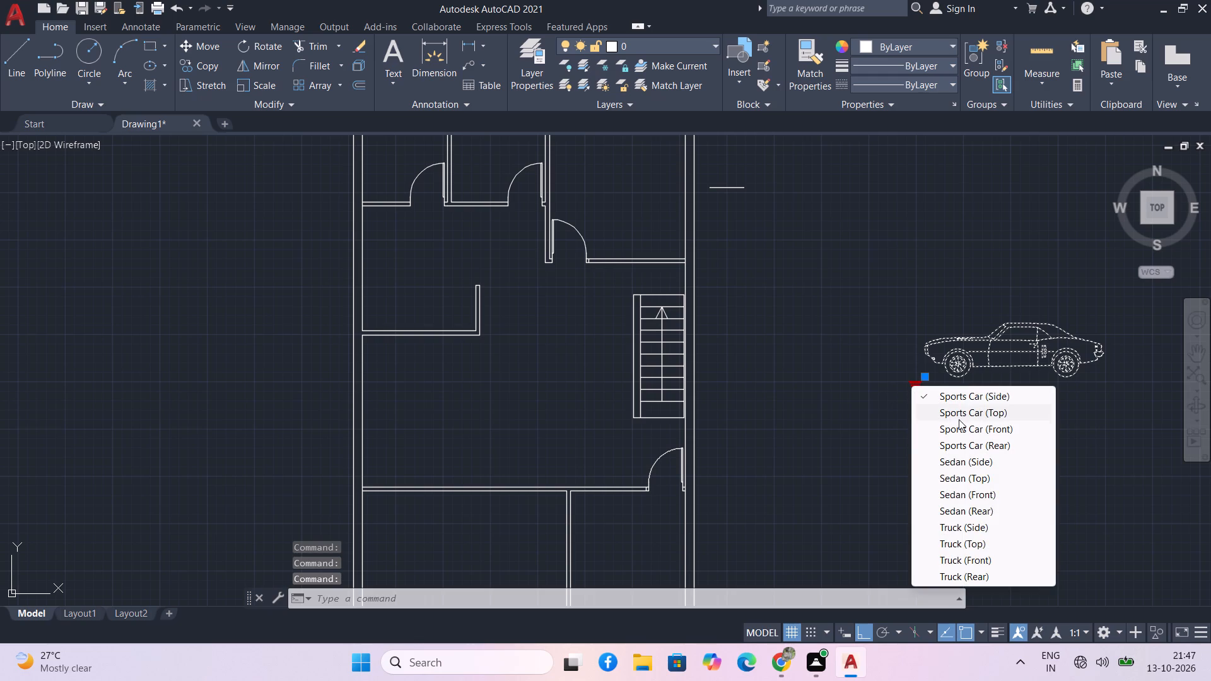
pyautogui.click(959, 419)
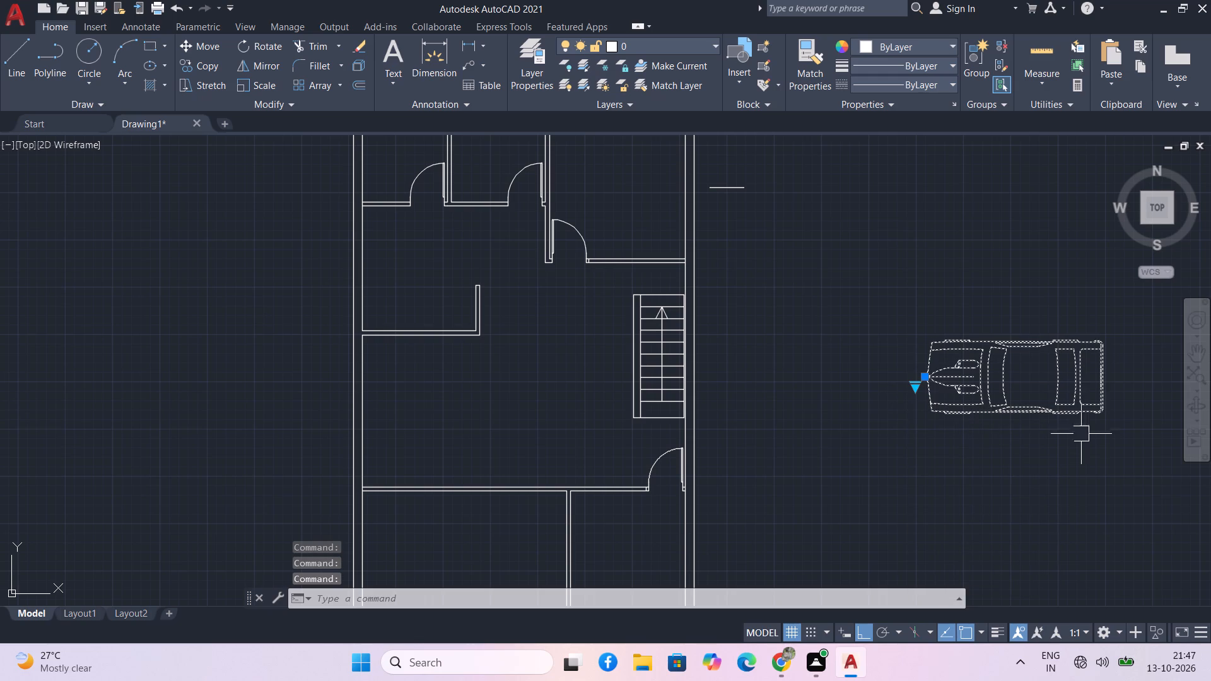
# Rotate the sports car 270° about its rear corner so its front faces north.
pyautogui.write('ro')
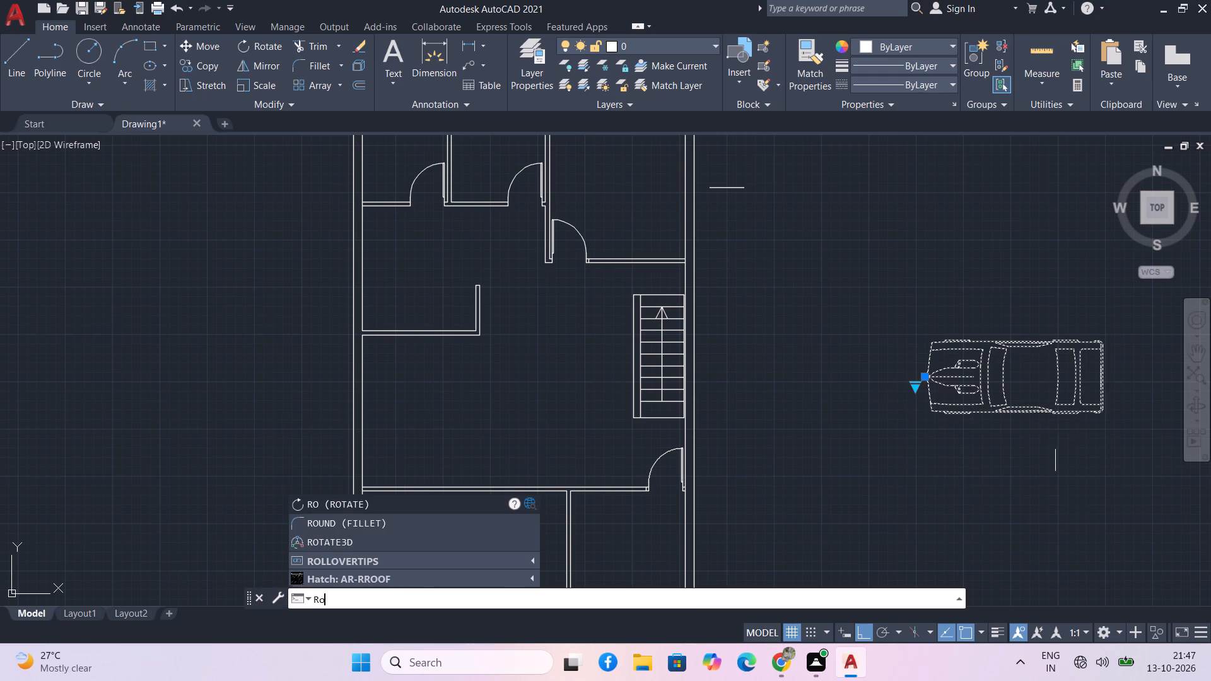
pyautogui.press('space')
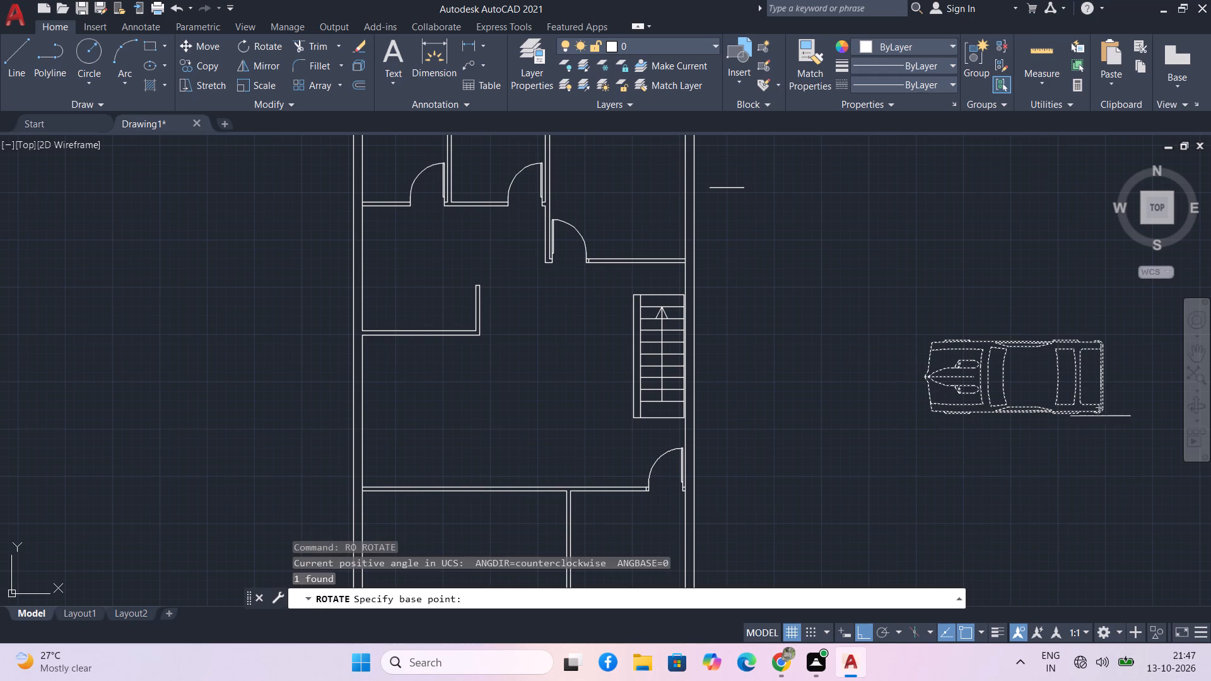
pyautogui.click(1101, 404)
pyautogui.scroll(-1, 1099, 469)
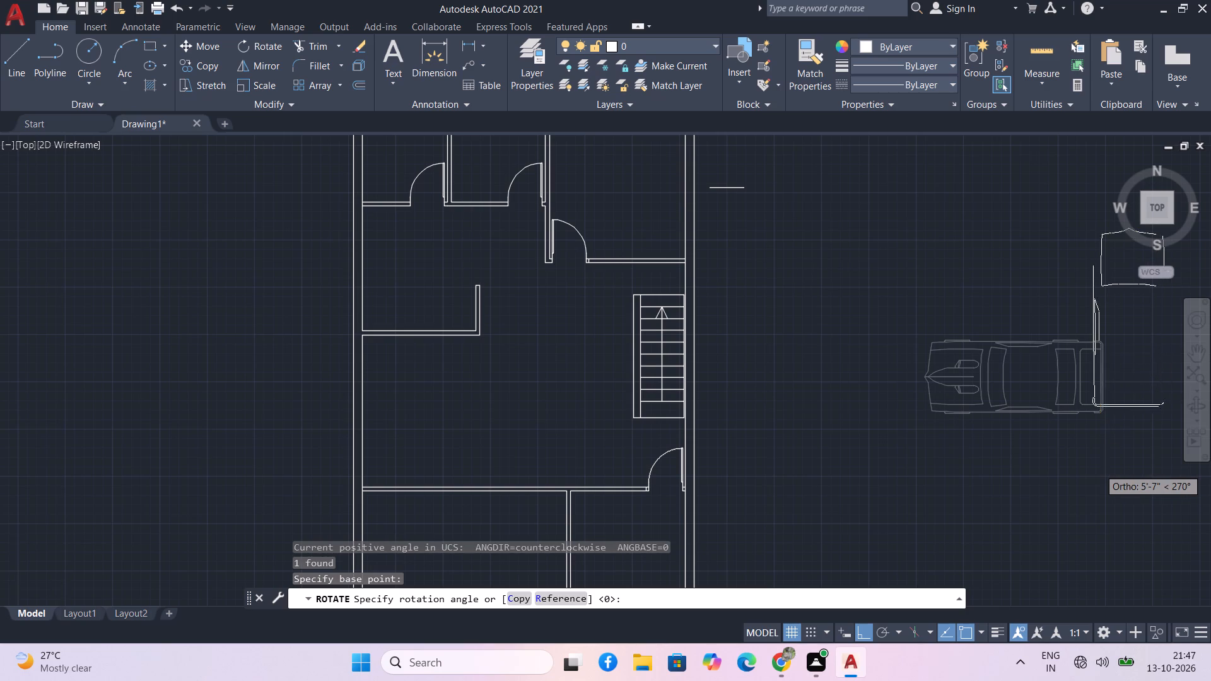
pyautogui.click(1099, 469)
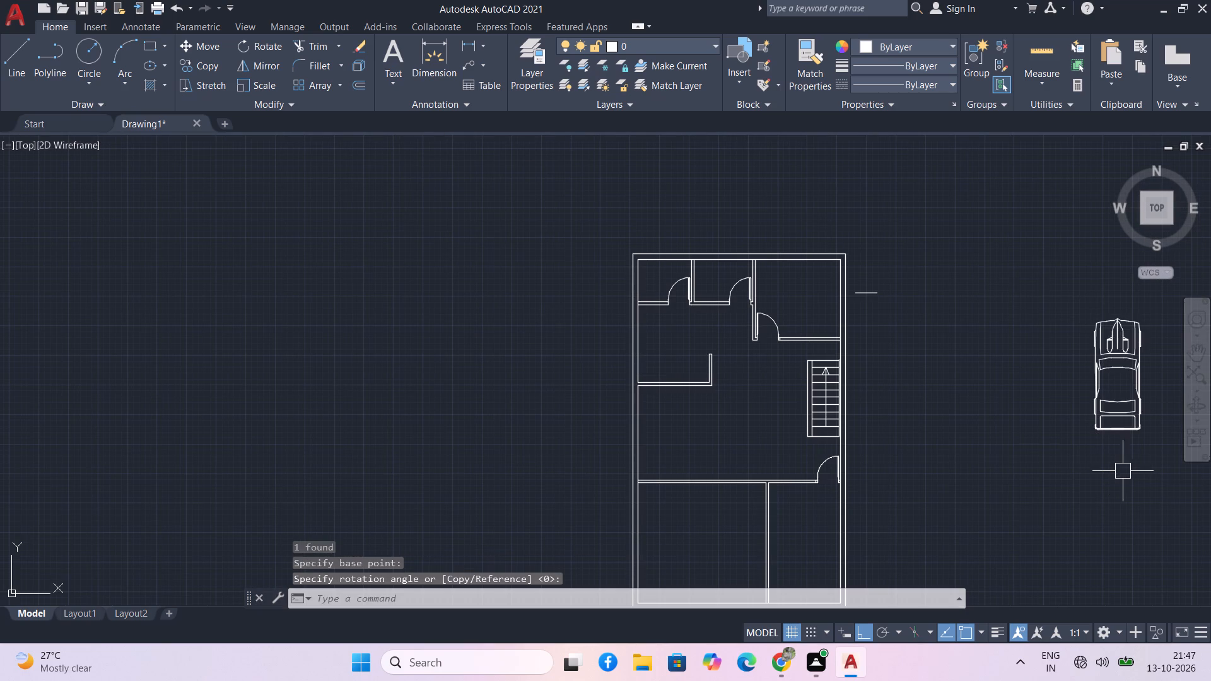
# Move the sports car by its rear corner into the southwest room of the floor plan, with ortho off.
pyautogui.moveTo(1133, 469); pyautogui.dragTo(1128, 460)
pyautogui.click(1092, 410)
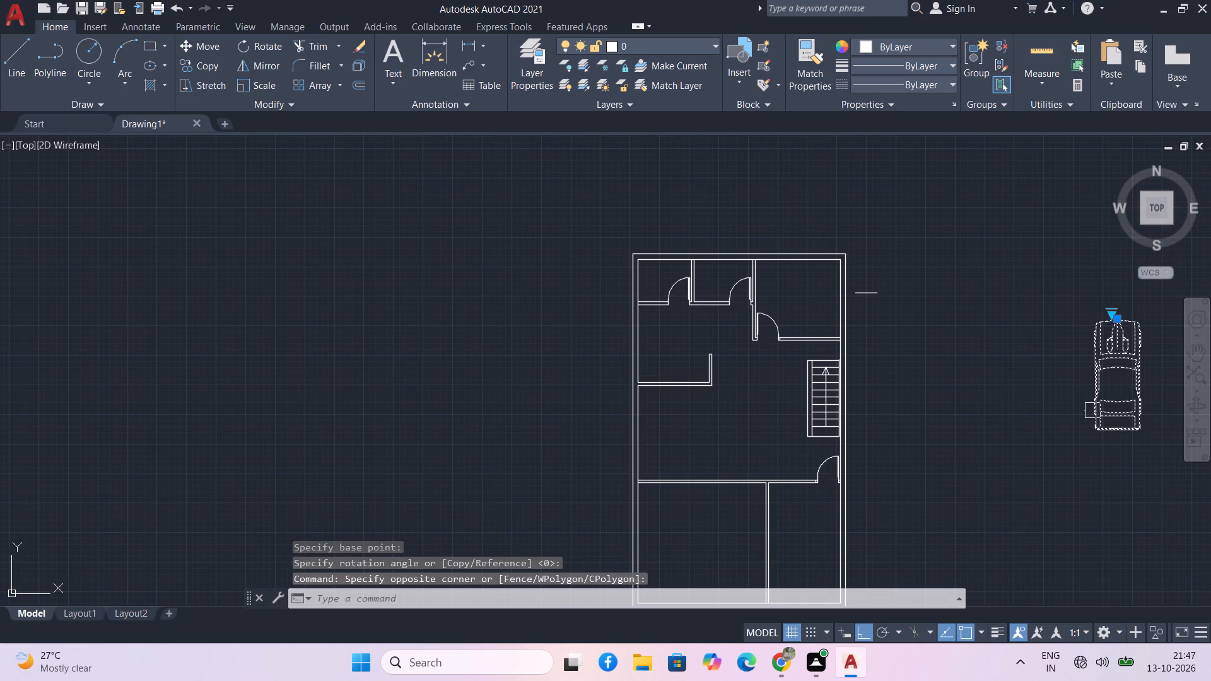
pyautogui.write('m')
pyautogui.press('space')
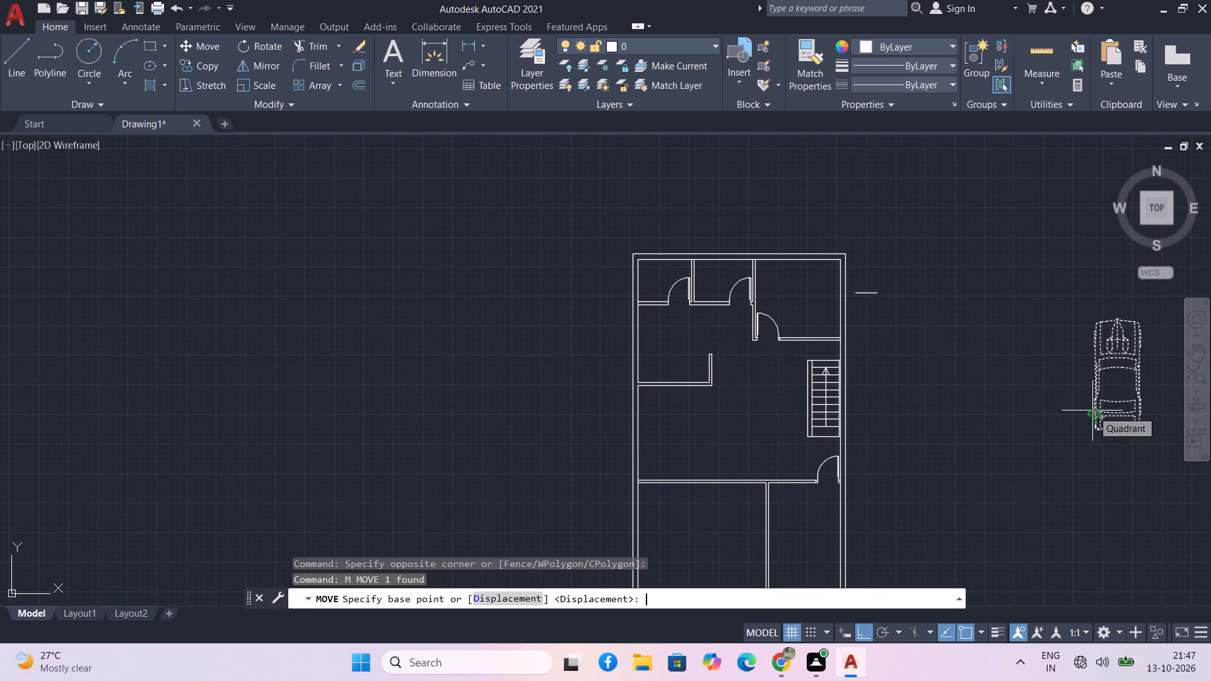
pyautogui.click(1094, 434)
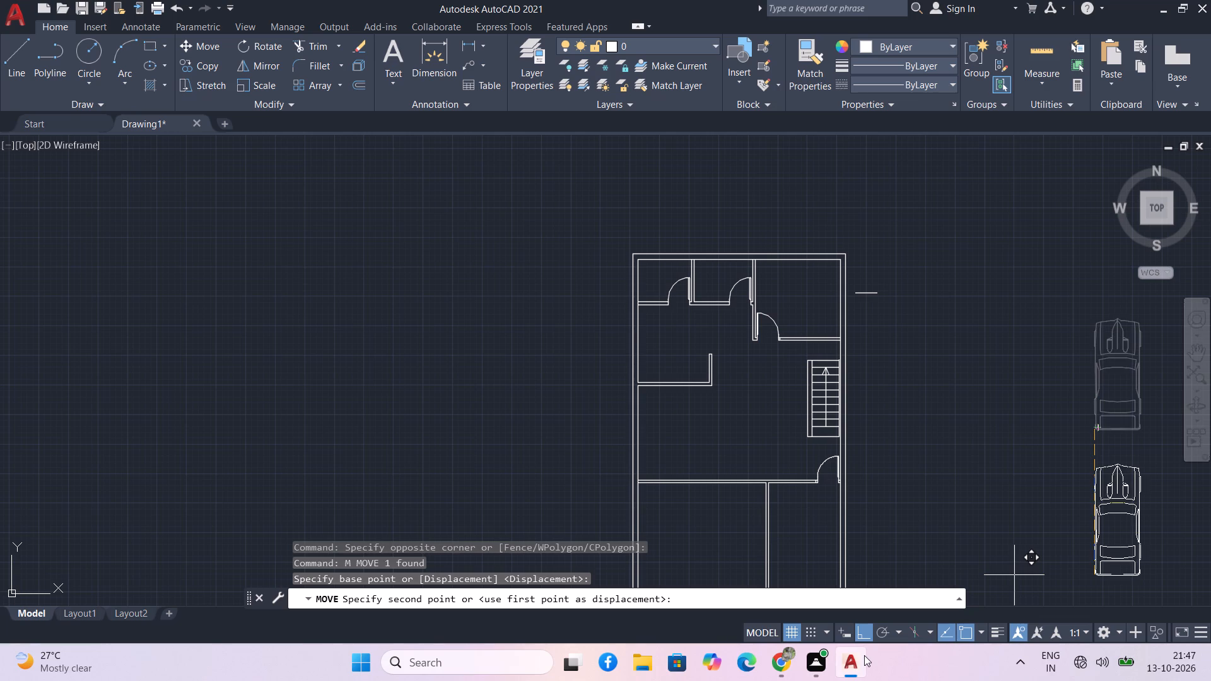
pyautogui.press('F8')
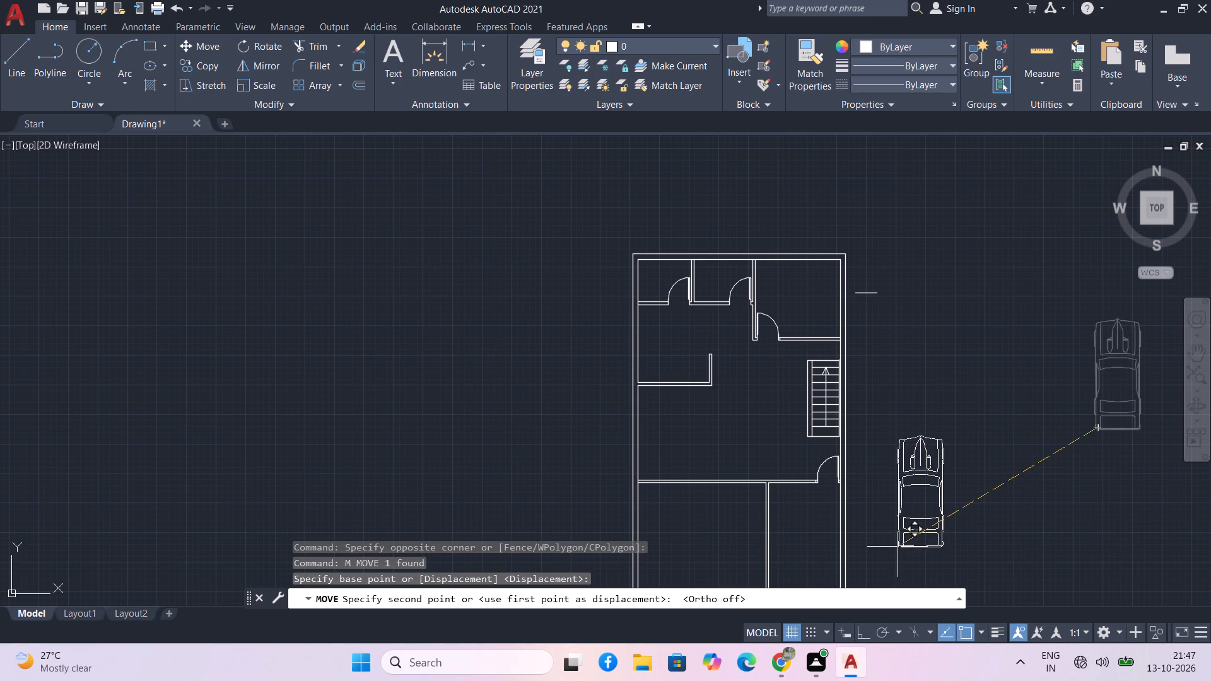
pyautogui.moveTo(932, 484); pyautogui.dragTo(1027, 236, button='middle')
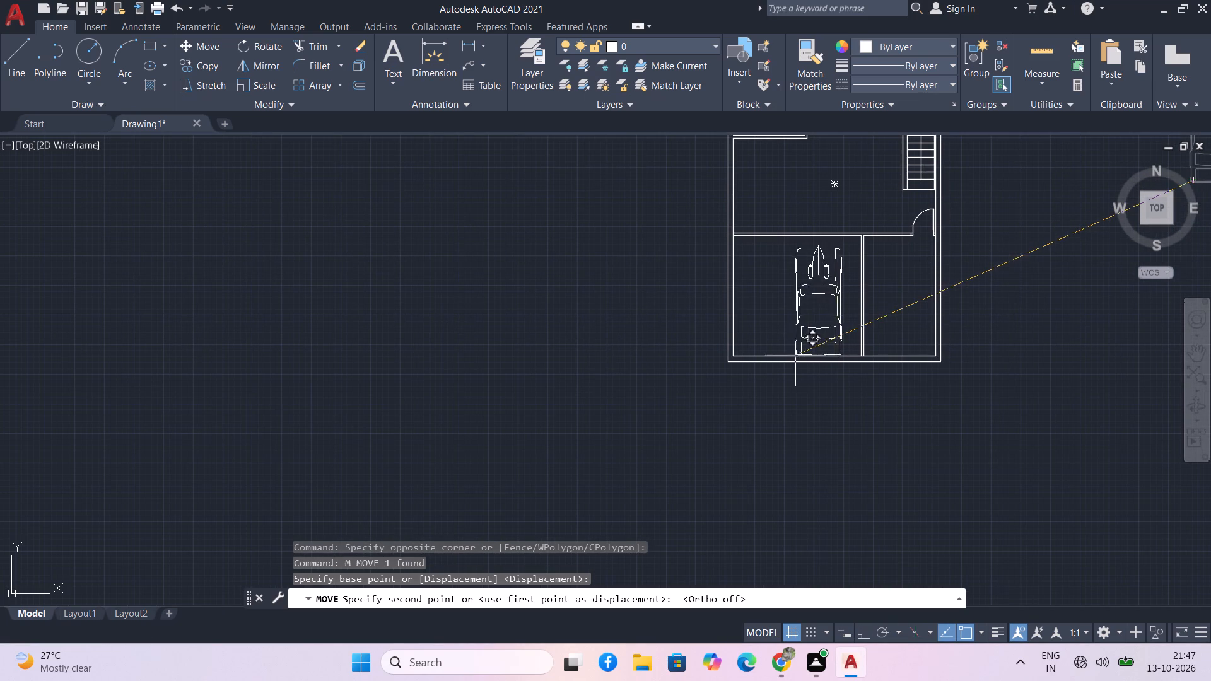
pyautogui.scroll(1, 766, 353)
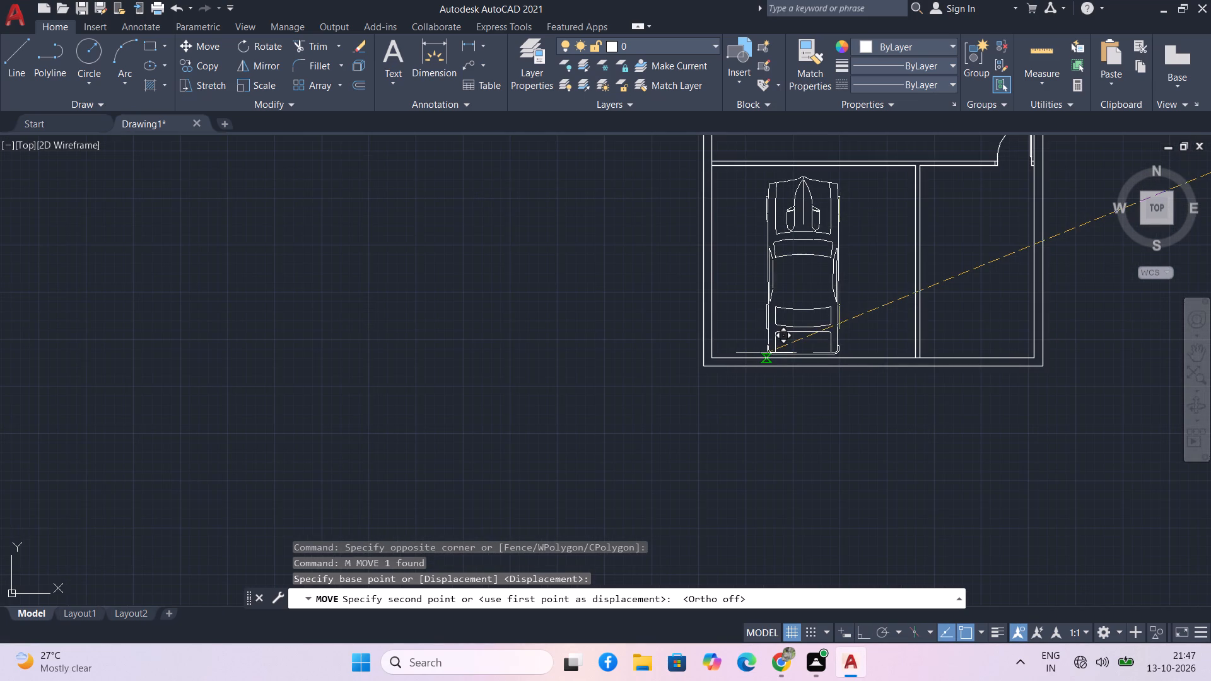
pyautogui.scroll(1, 766, 353)
pyautogui.scroll(-1, 764, 356)
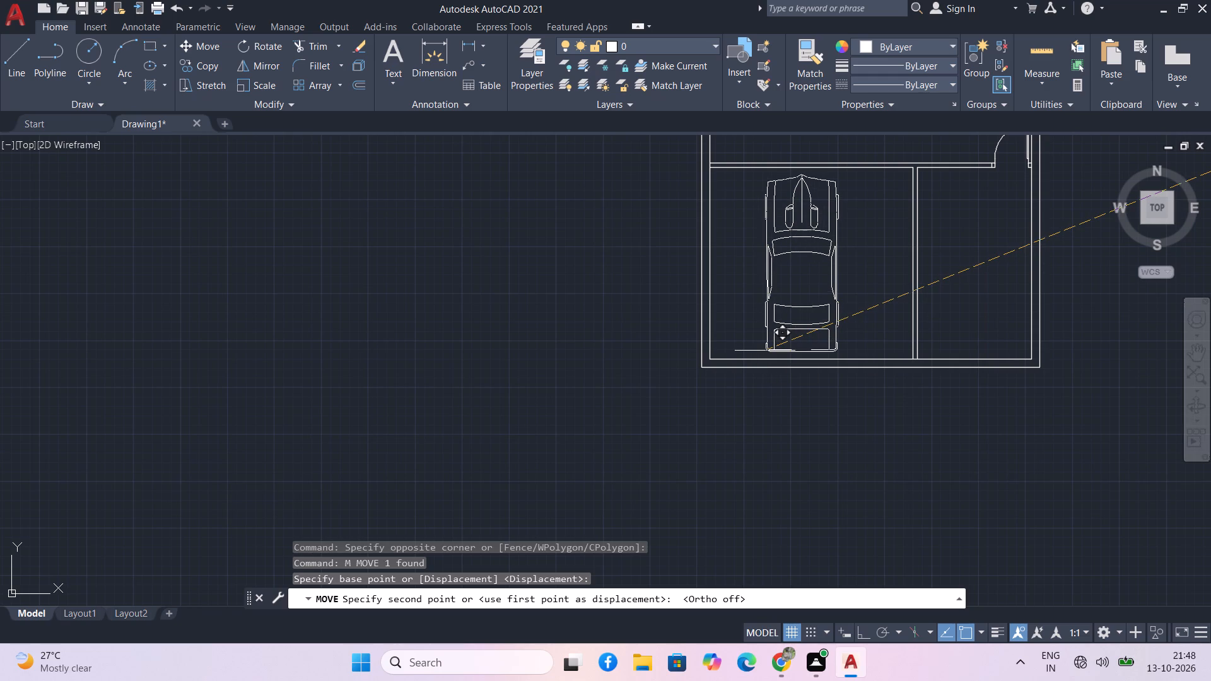
pyautogui.click(765, 351)
# Open the blocks of Home - Space Planner.dwg from the en-us DesignCenter sample folder.
pyautogui.moveTo(860, 419); pyautogui.dragTo(860, 456, button='middle')
pyautogui.scroll(-1, 863, 355)
pyautogui.moveTo(863, 354); pyautogui.dragTo(869, 457, button='middle')
pyautogui.scroll(-1, 863, 354)
pyautogui.scroll(1, 860, 363)
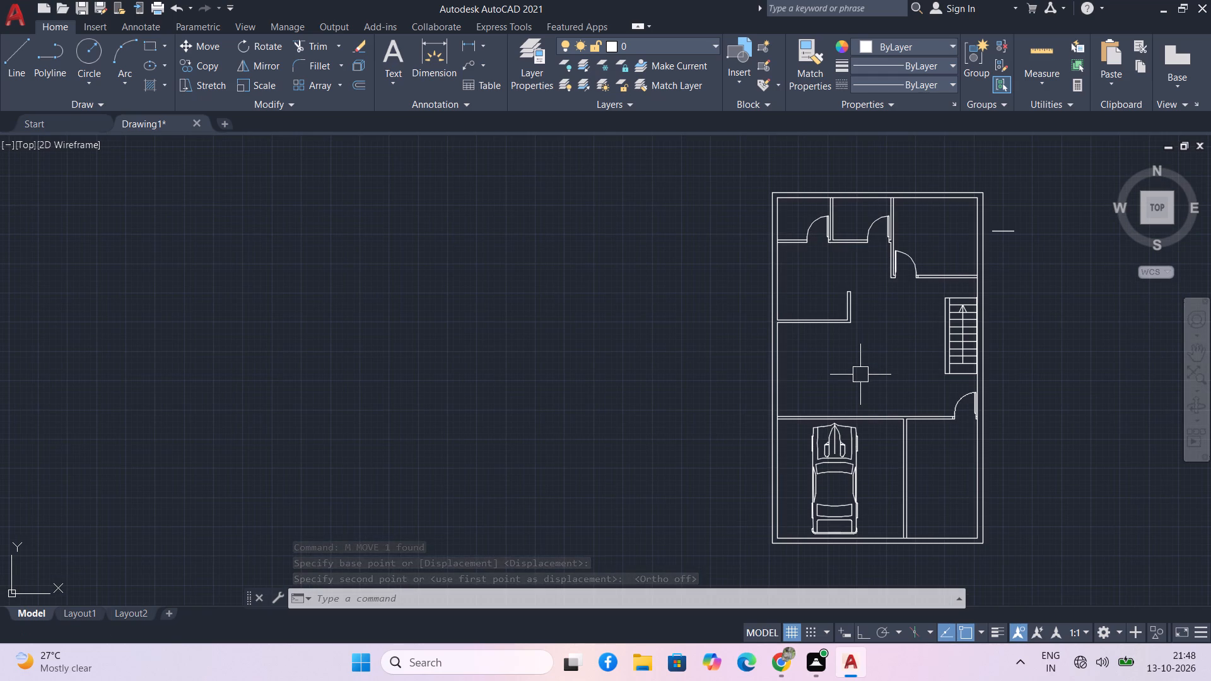
pyautogui.hotkey('ctrl', '2')
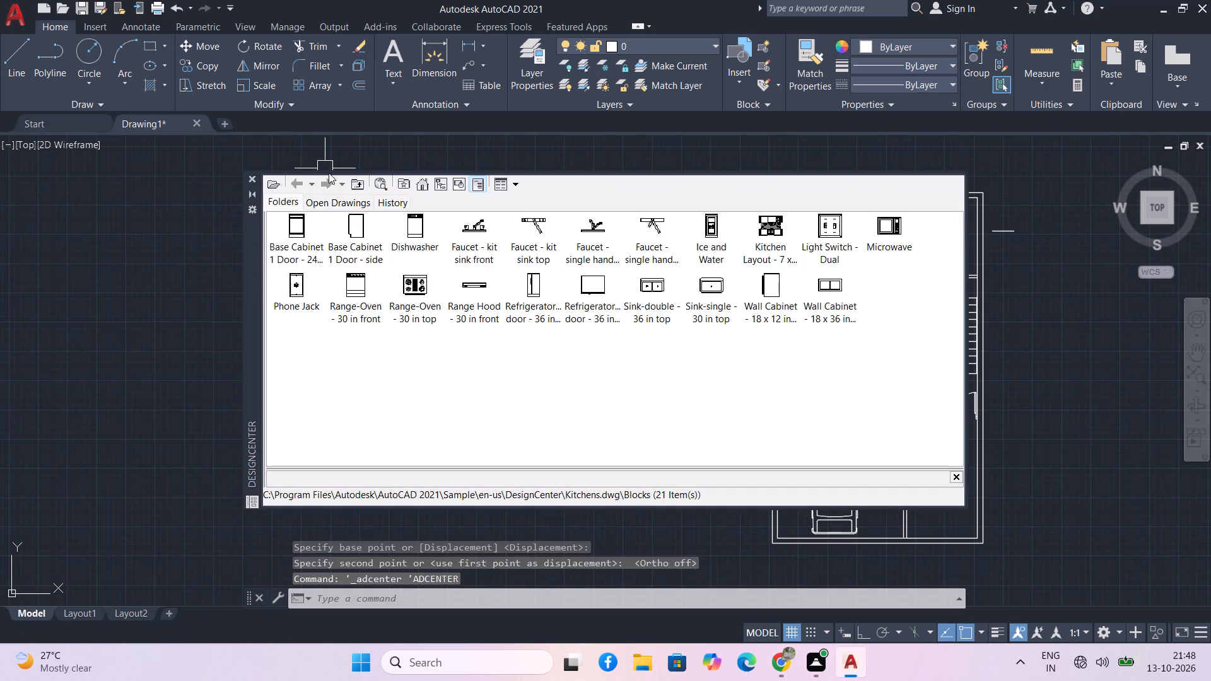
pyautogui.click(424, 180)
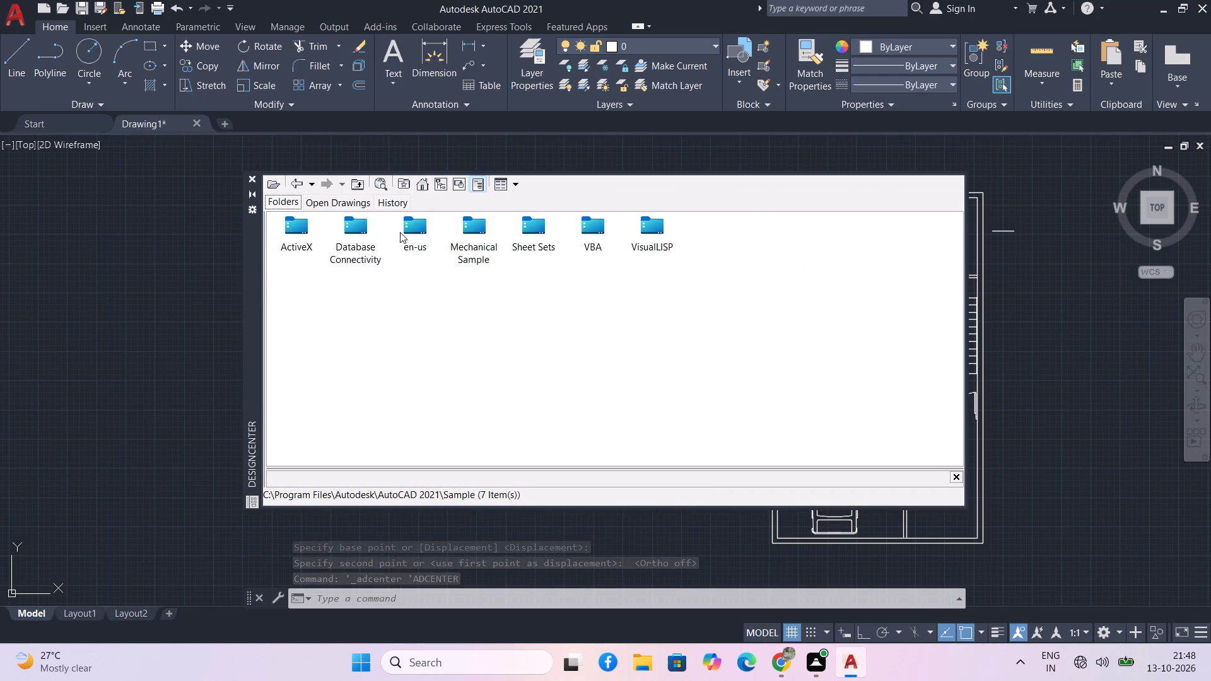
pyautogui.doubleClick(414, 228)
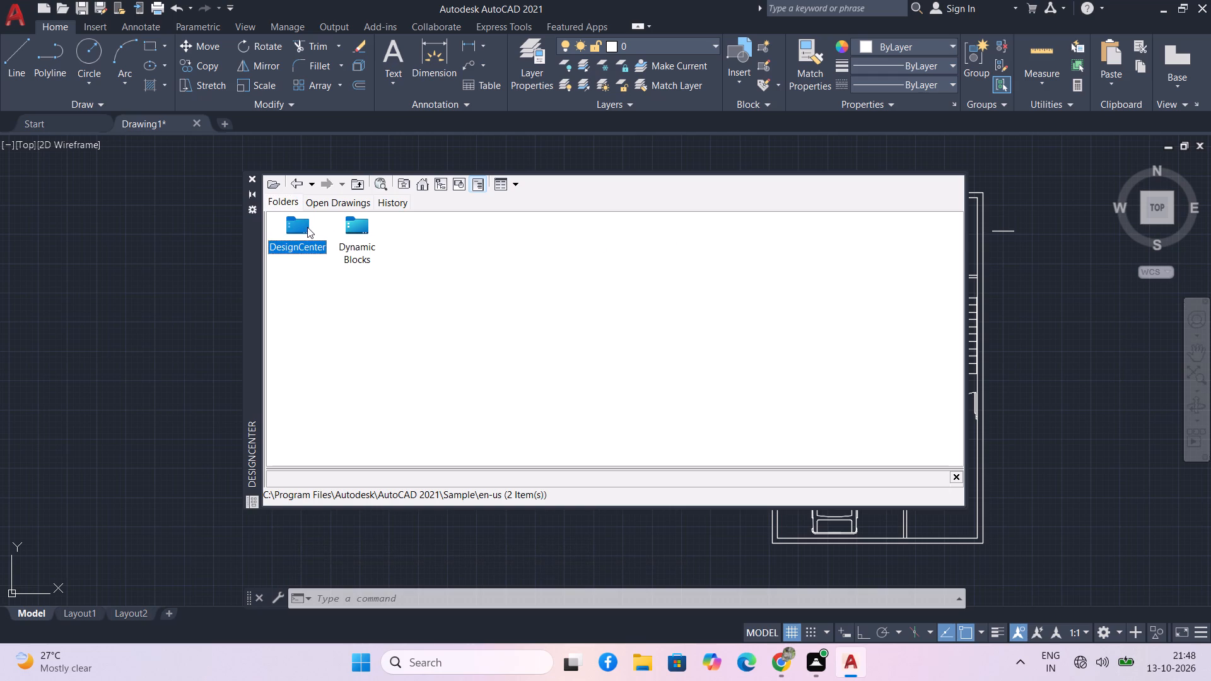
pyautogui.click(307, 227)
pyautogui.click(307, 227)
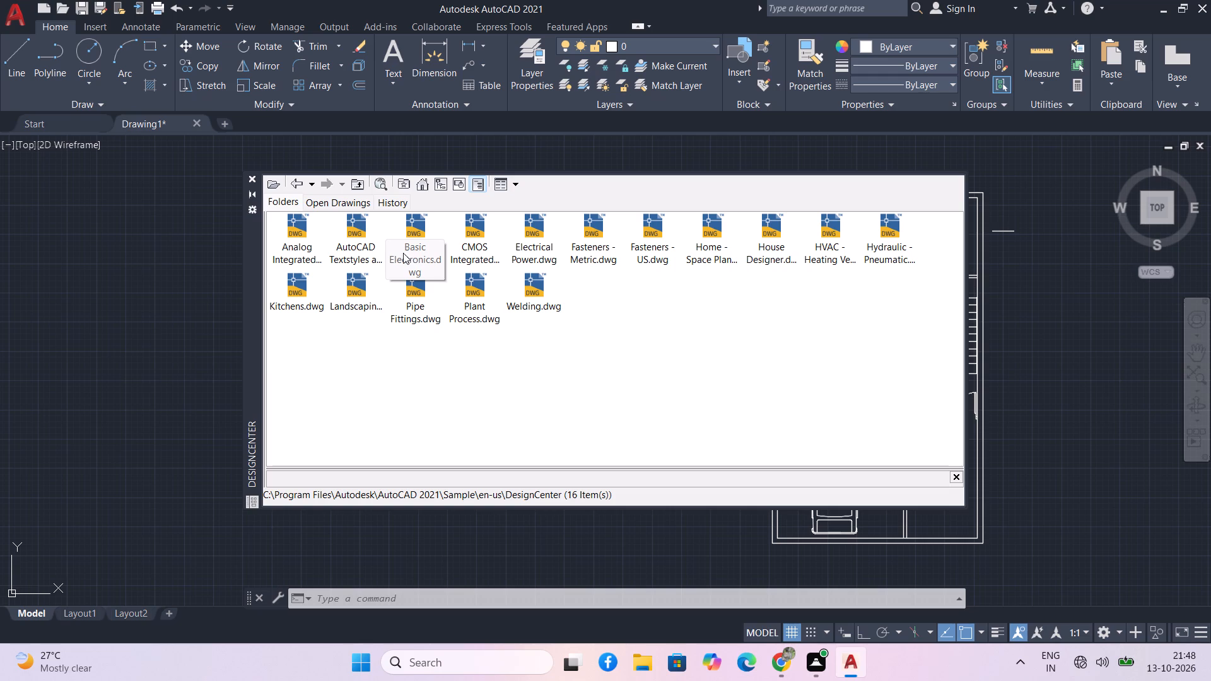
pyautogui.doubleClick(709, 231)
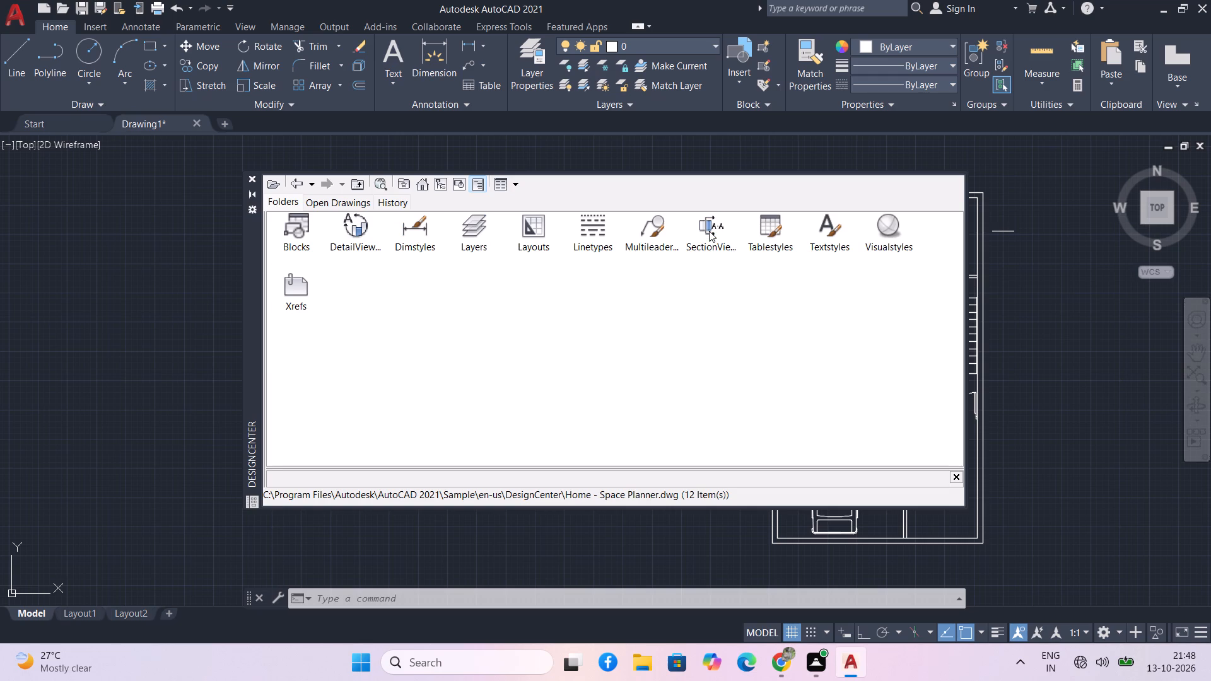
pyautogui.doubleClick(295, 237)
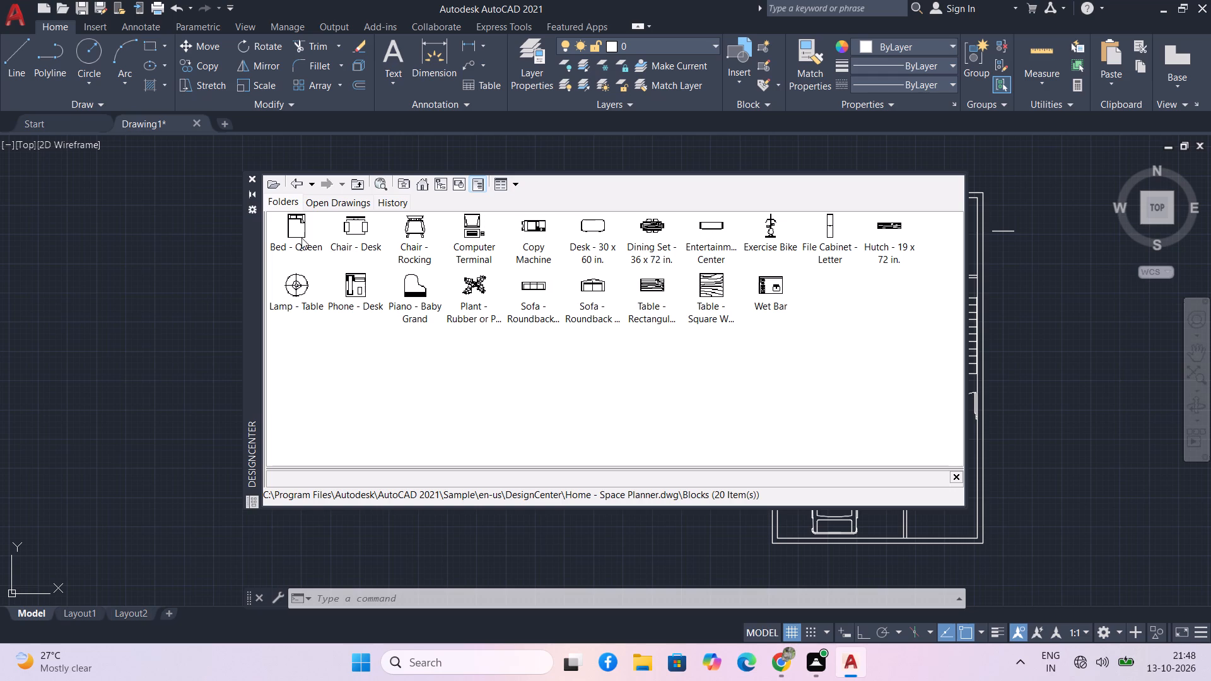
# Insert the Bed - Queen block in the empty space west of the floor plan, with a Lamp - Table block beside it.
pyautogui.moveTo(295, 224); pyautogui.dragTo(115, 310)
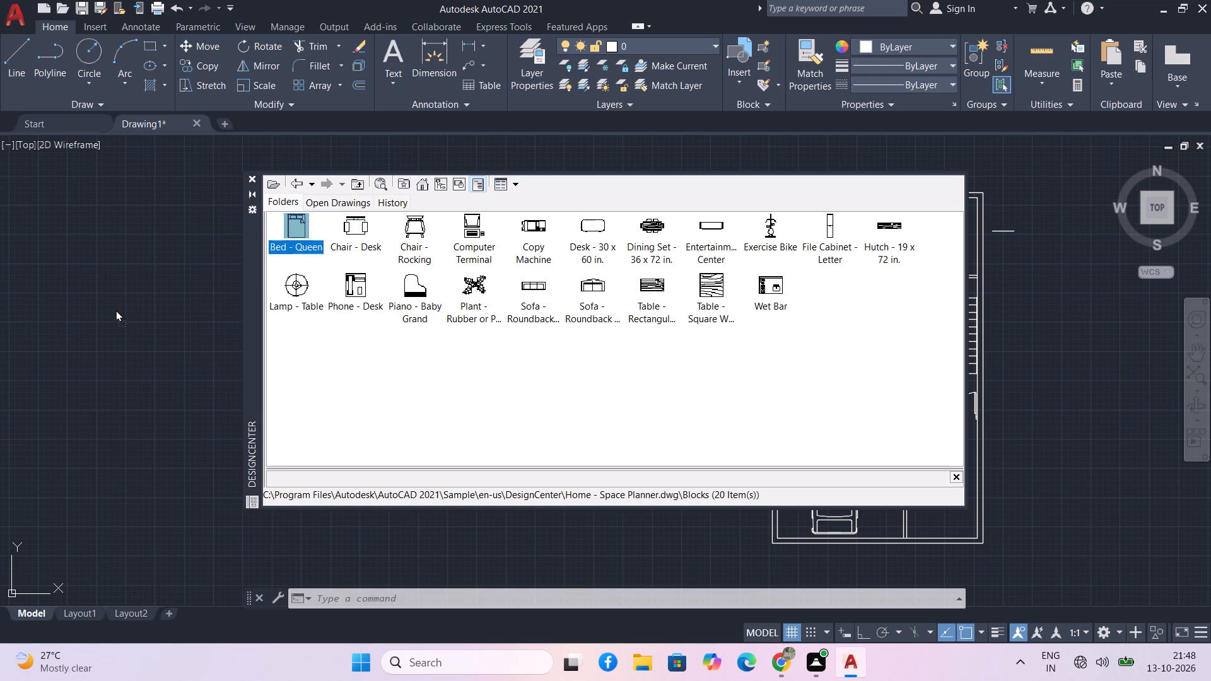
pyautogui.moveTo(115, 310); pyautogui.dragTo(111, 310)
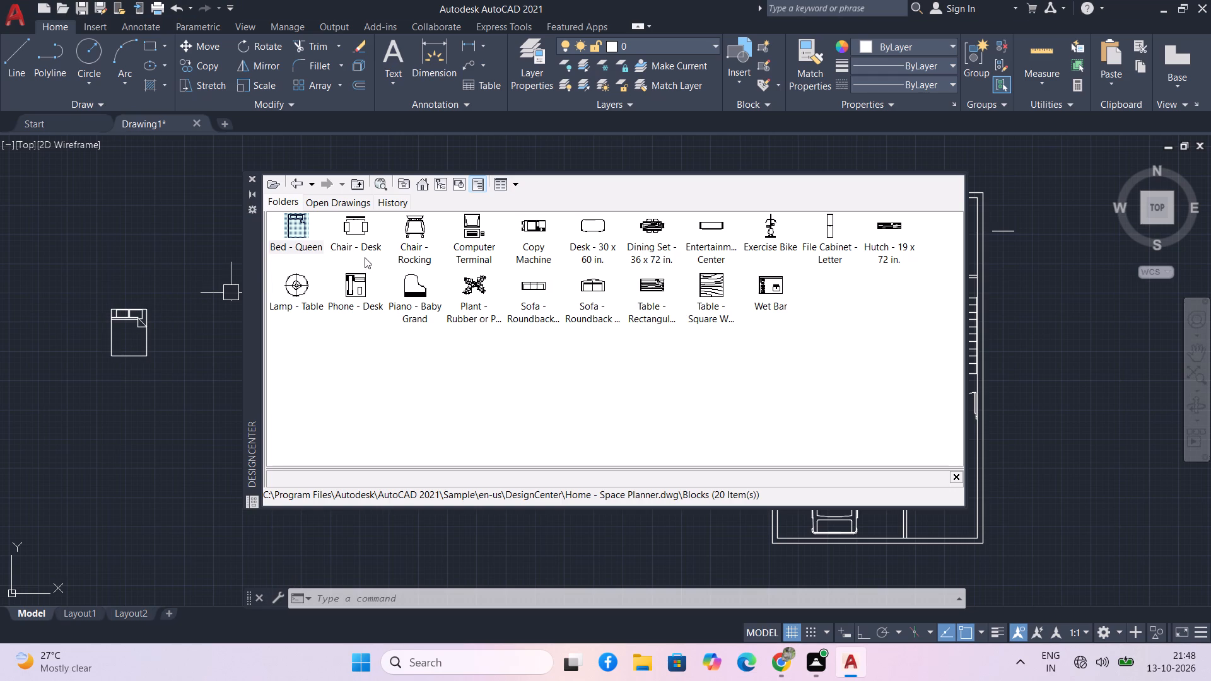
pyautogui.moveTo(293, 291); pyautogui.dragTo(178, 317)
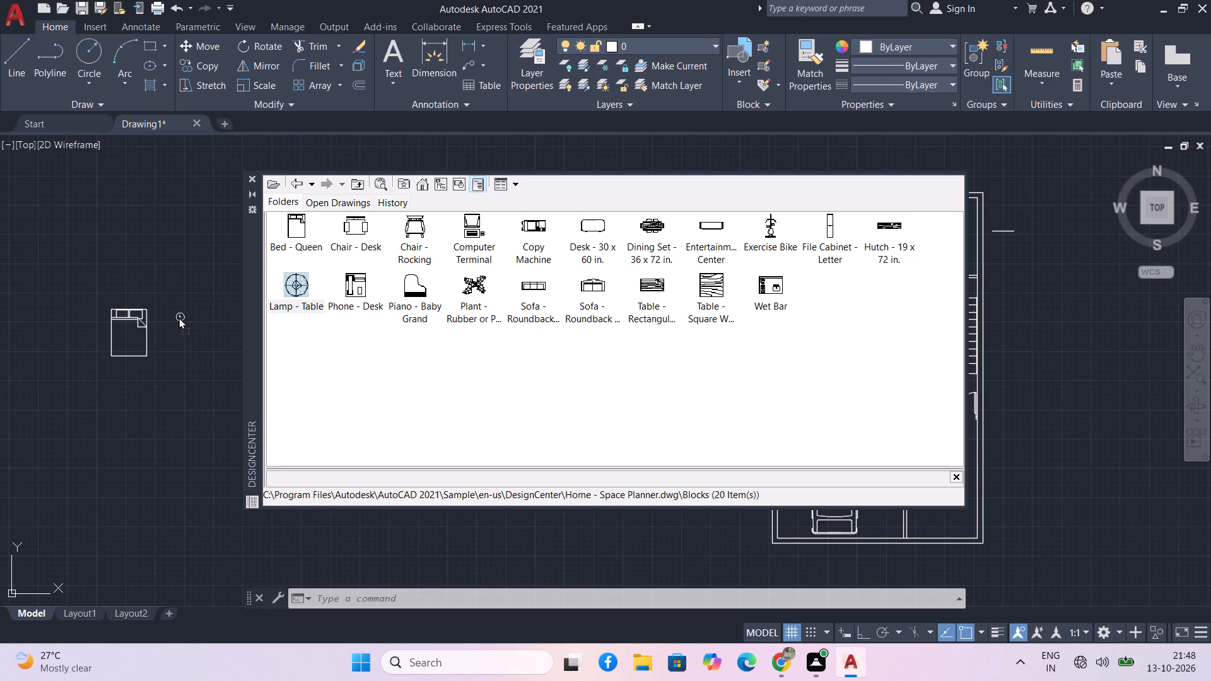
pyautogui.moveTo(178, 317); pyautogui.dragTo(163, 317)
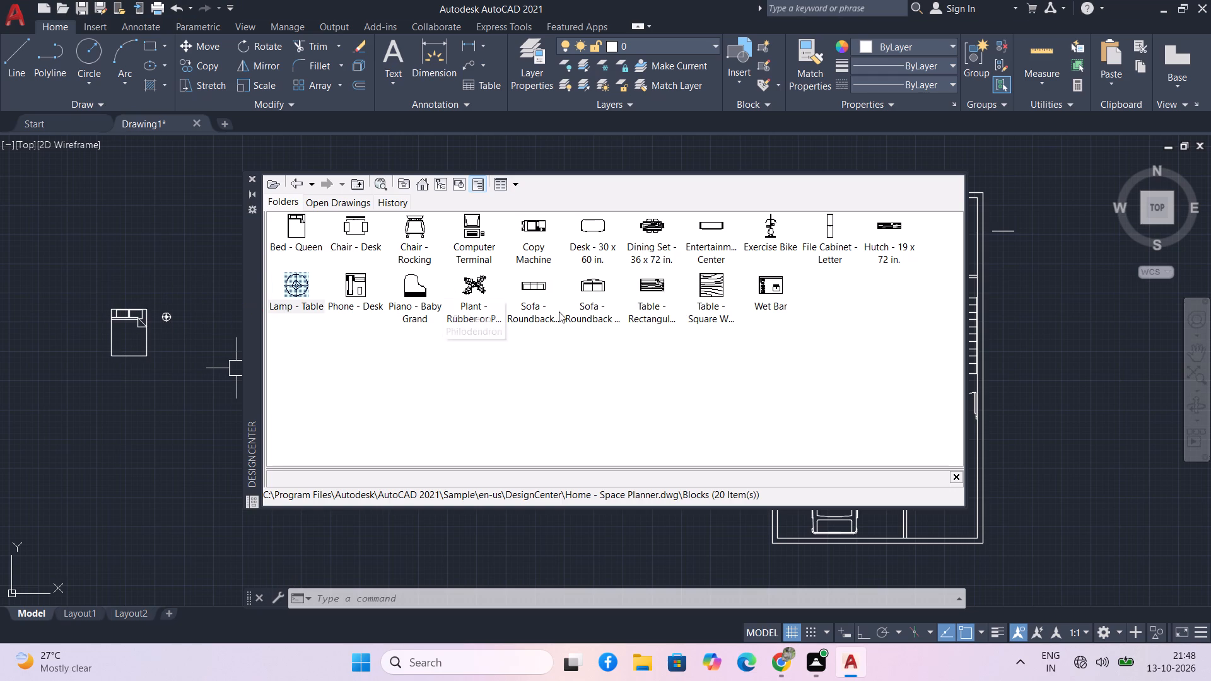
# Insert the three-seat and two-seat roundback sofas and the rectangular wood table south of the bed.
pyautogui.moveTo(531, 288); pyautogui.dragTo(105, 448)
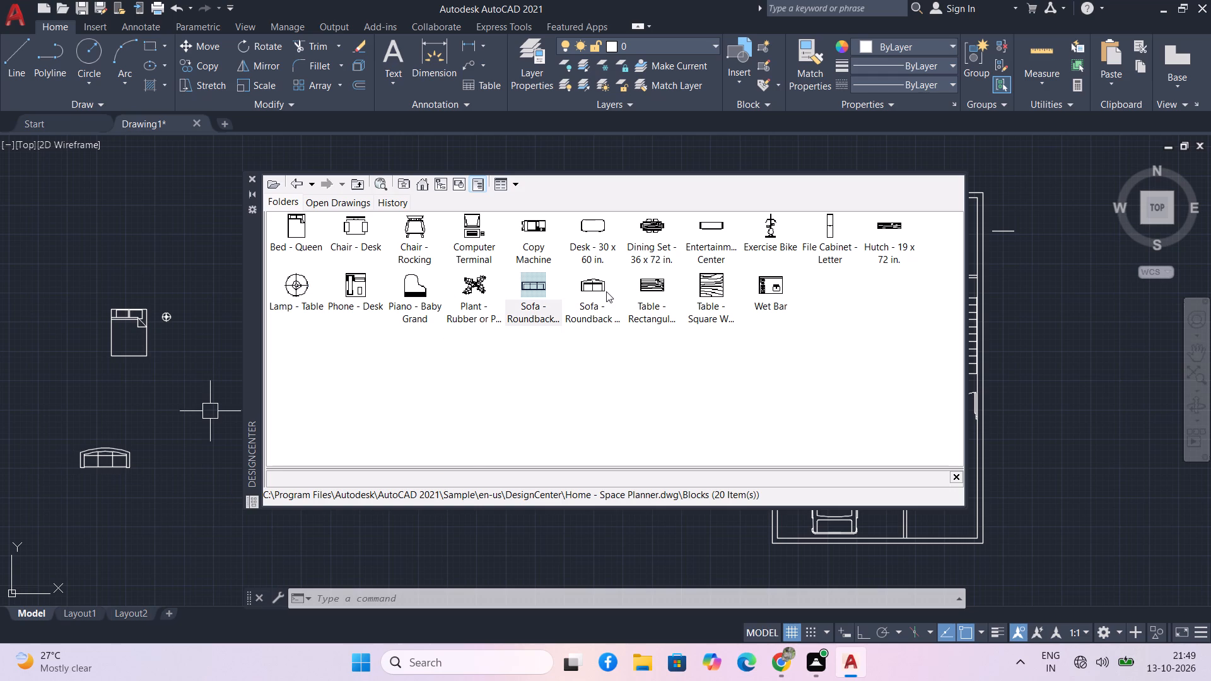
pyautogui.moveTo(599, 291); pyautogui.dragTo(158, 402)
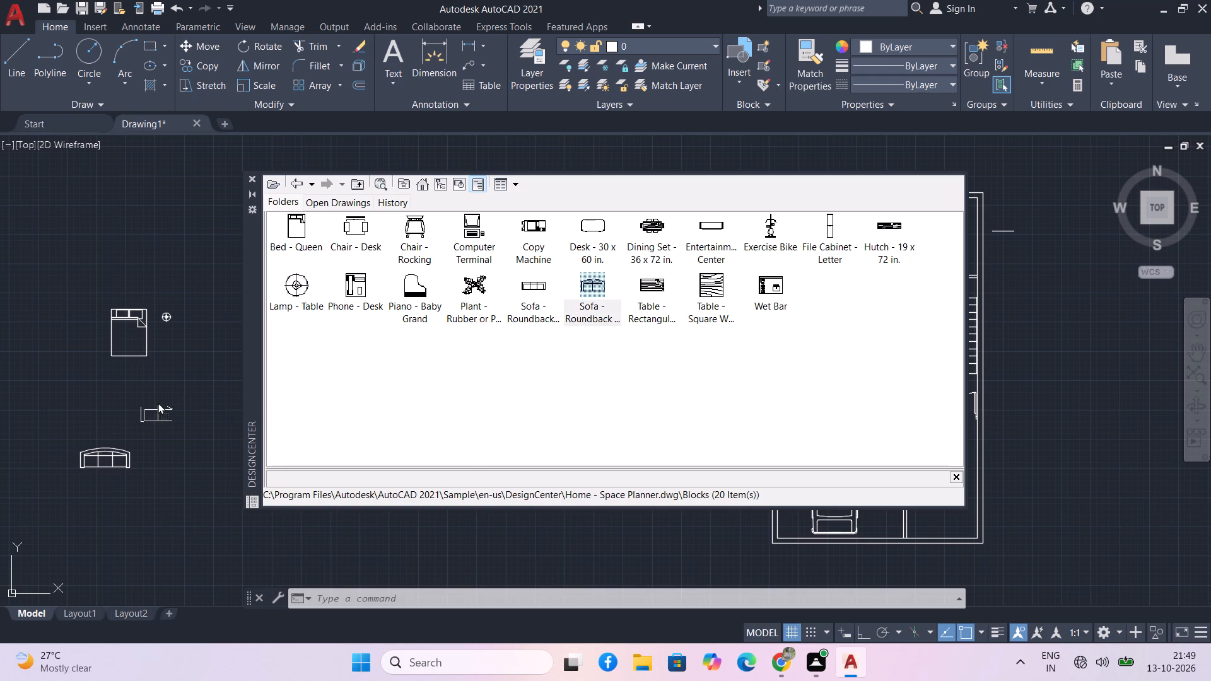
pyautogui.moveTo(158, 402); pyautogui.dragTo(173, 400)
pyautogui.moveTo(643, 286); pyautogui.dragTo(152, 461)
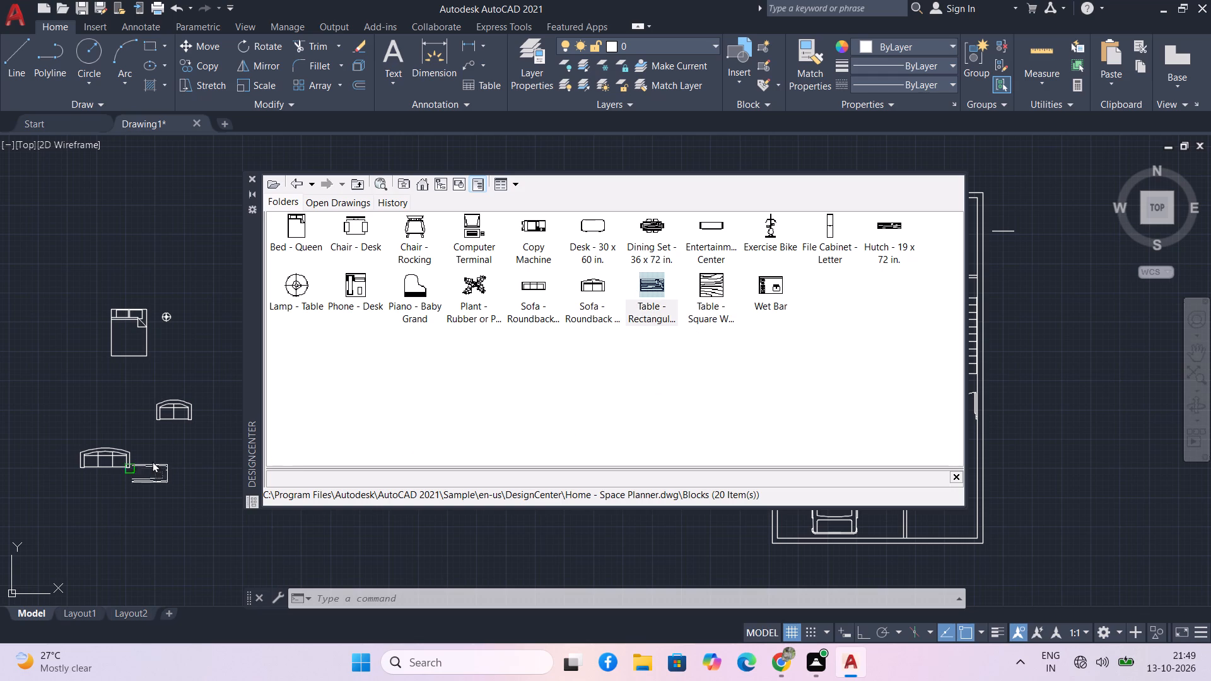
pyautogui.moveTo(152, 461); pyautogui.dragTo(157, 458)
# Insert the Dining Set - 36 x 72 in. block below the three-seat sofa and close DesignCenter.
pyautogui.moveTo(657, 239); pyautogui.dragTo(129, 515)
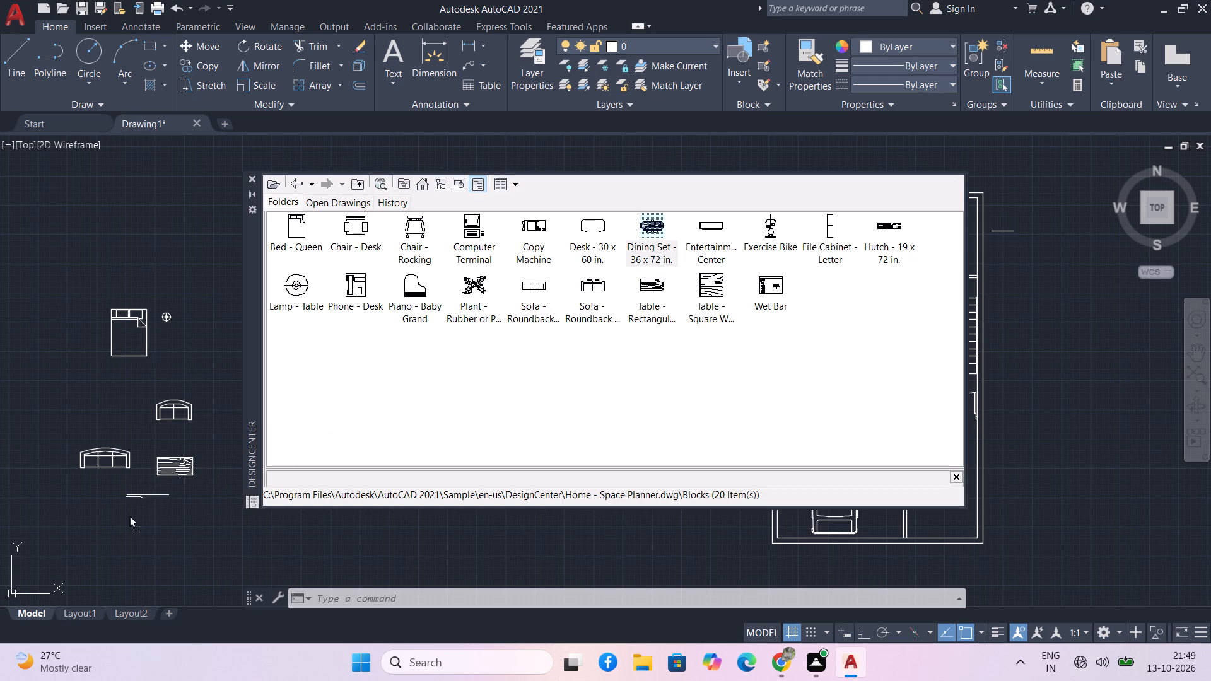
pyautogui.moveTo(129, 515); pyautogui.dragTo(119, 521)
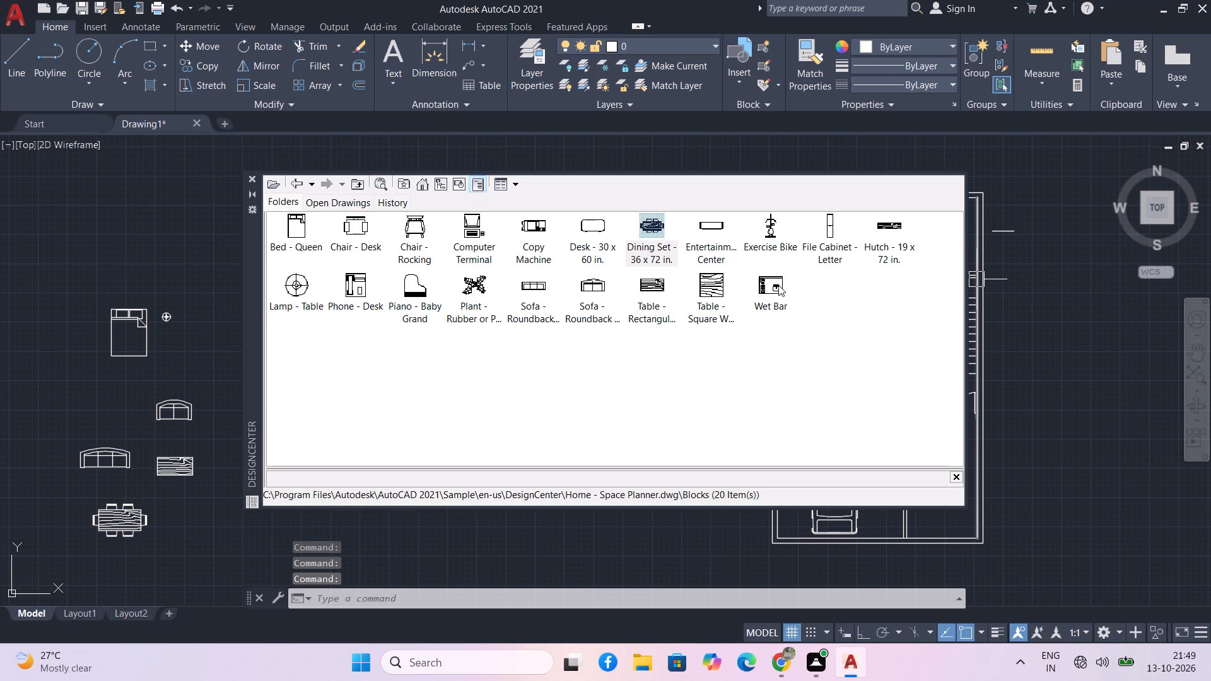
pyautogui.click(254, 177)
# Move the queen bed by its southeast corner eastward into the empty space between the furniture and the floor plan.
pyautogui.moveTo(262, 294); pyautogui.dragTo(307, 308, button='middle')
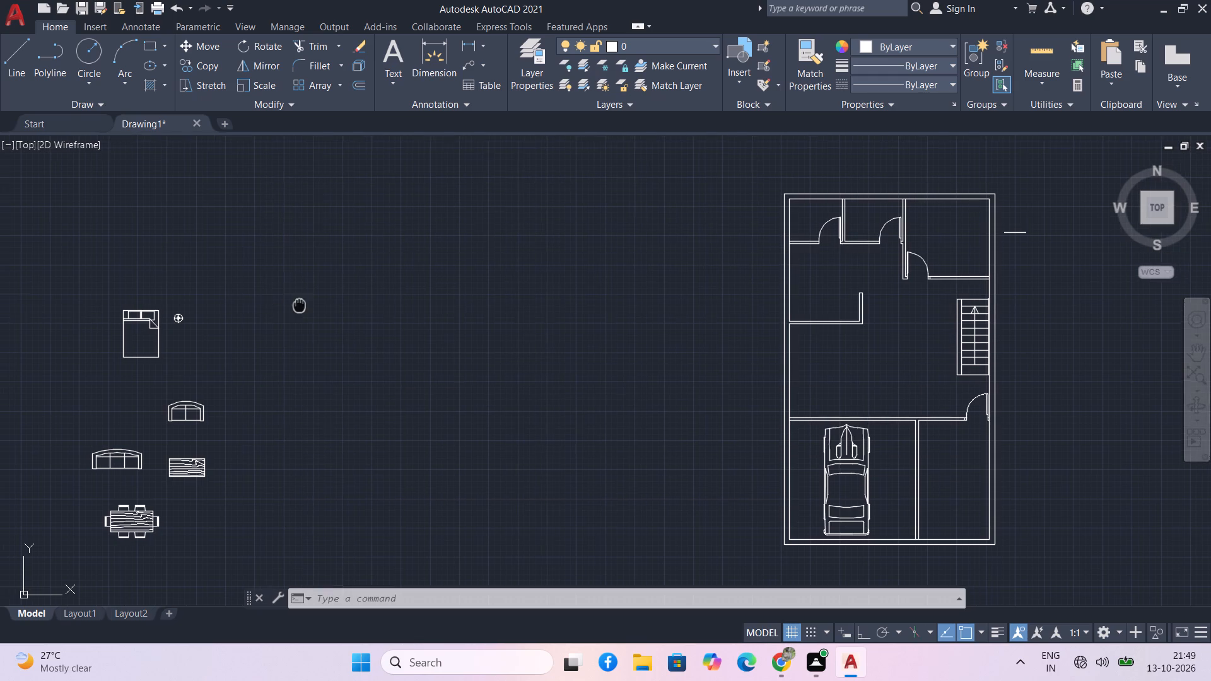
pyautogui.moveTo(307, 308); pyautogui.dragTo(313, 310, button='middle')
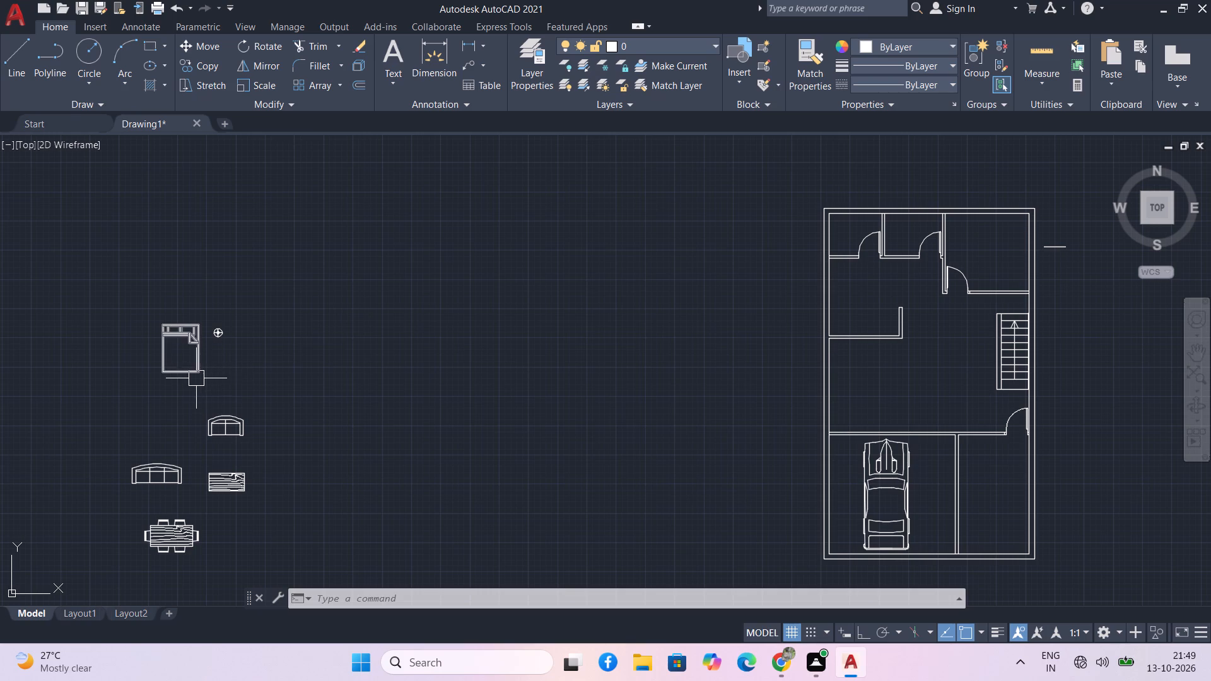
pyautogui.scroll(1, 196, 378)
pyautogui.click(204, 377)
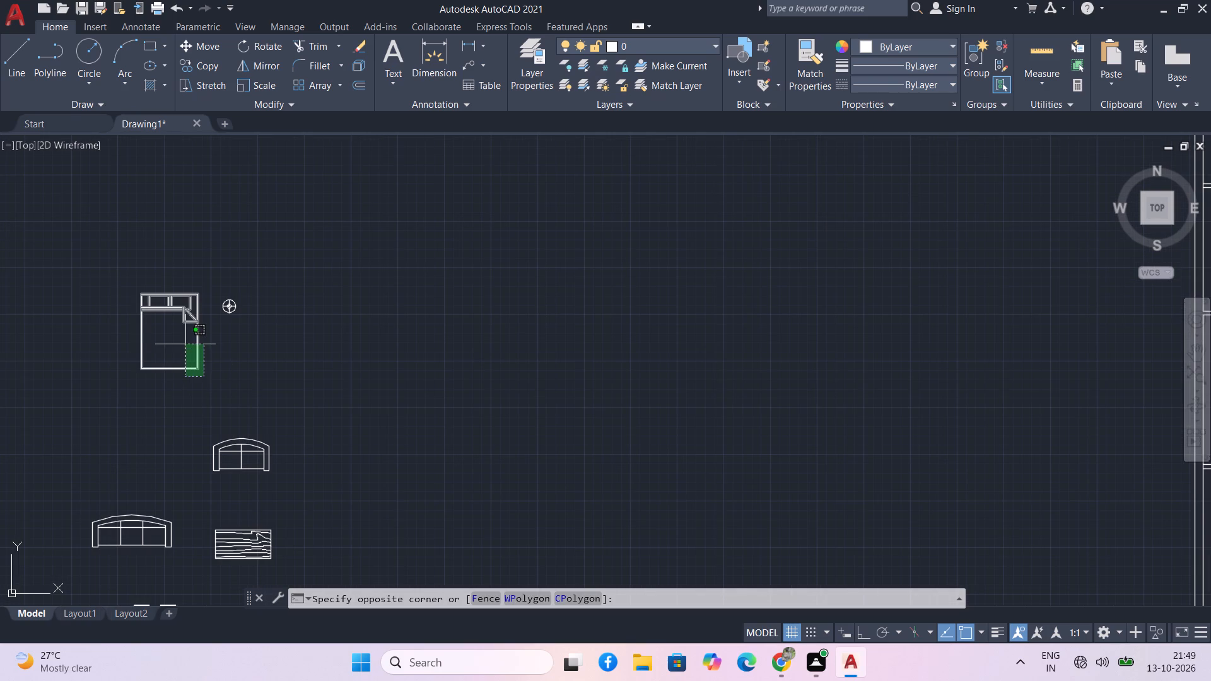
pyautogui.click(185, 344)
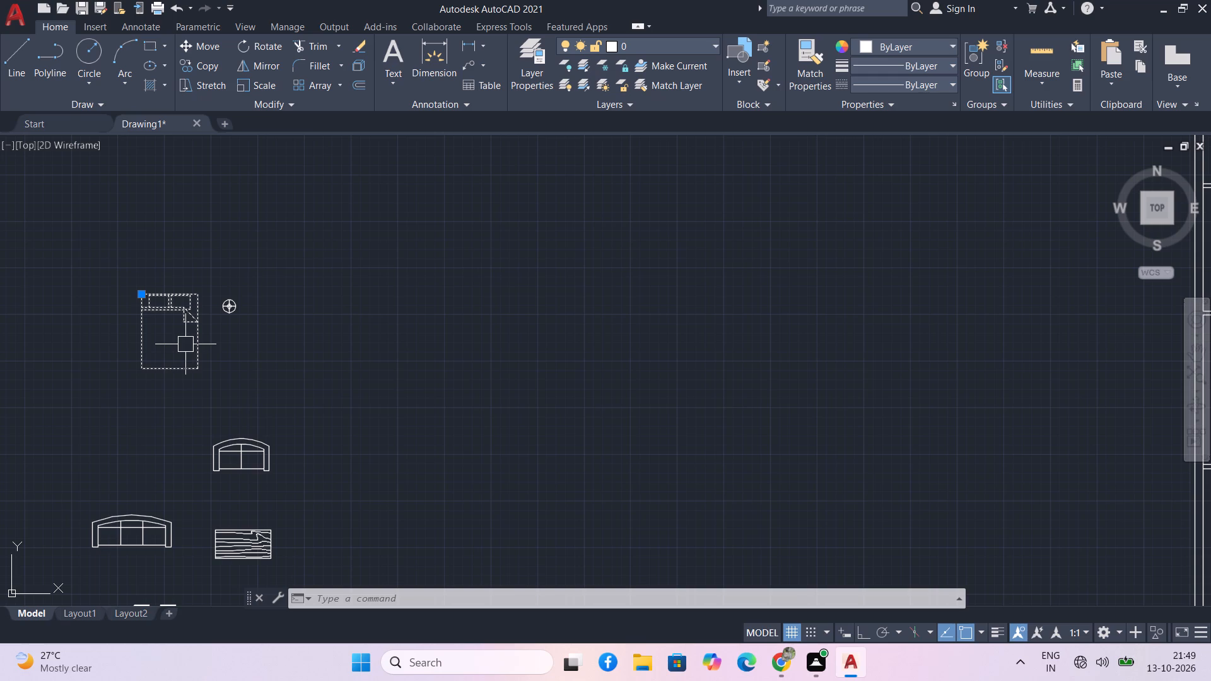
pyautogui.write('m')
pyautogui.press('space')
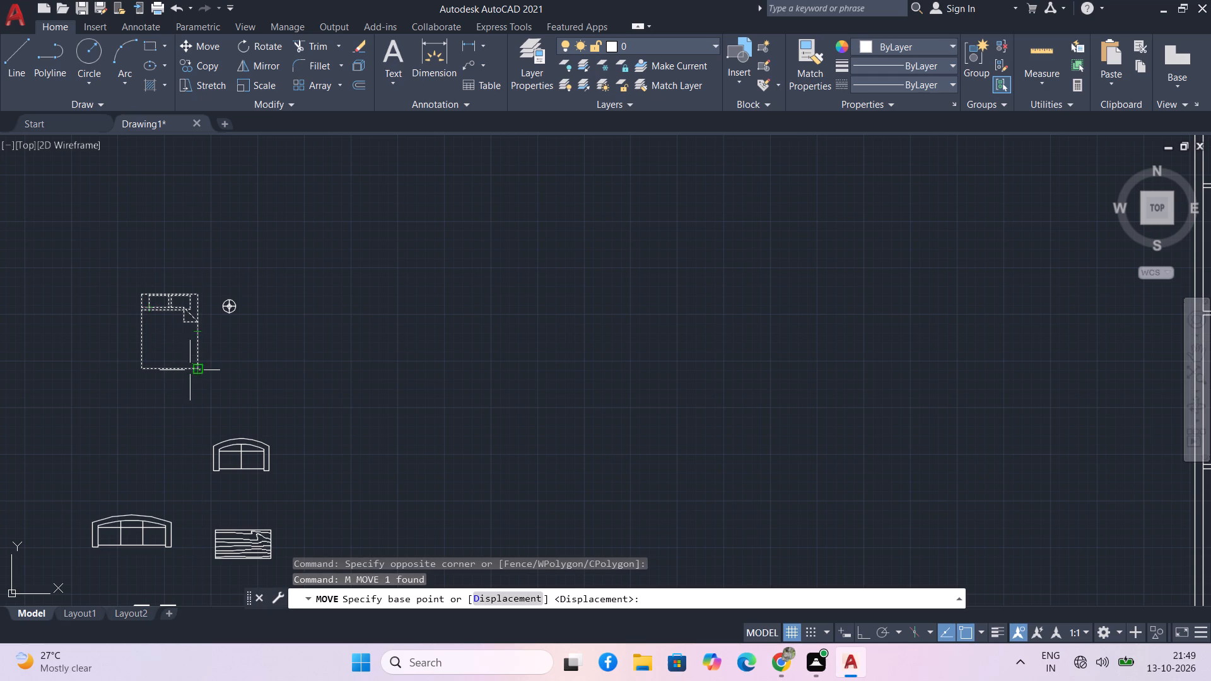
pyautogui.click(193, 370)
pyautogui.click(651, 398)
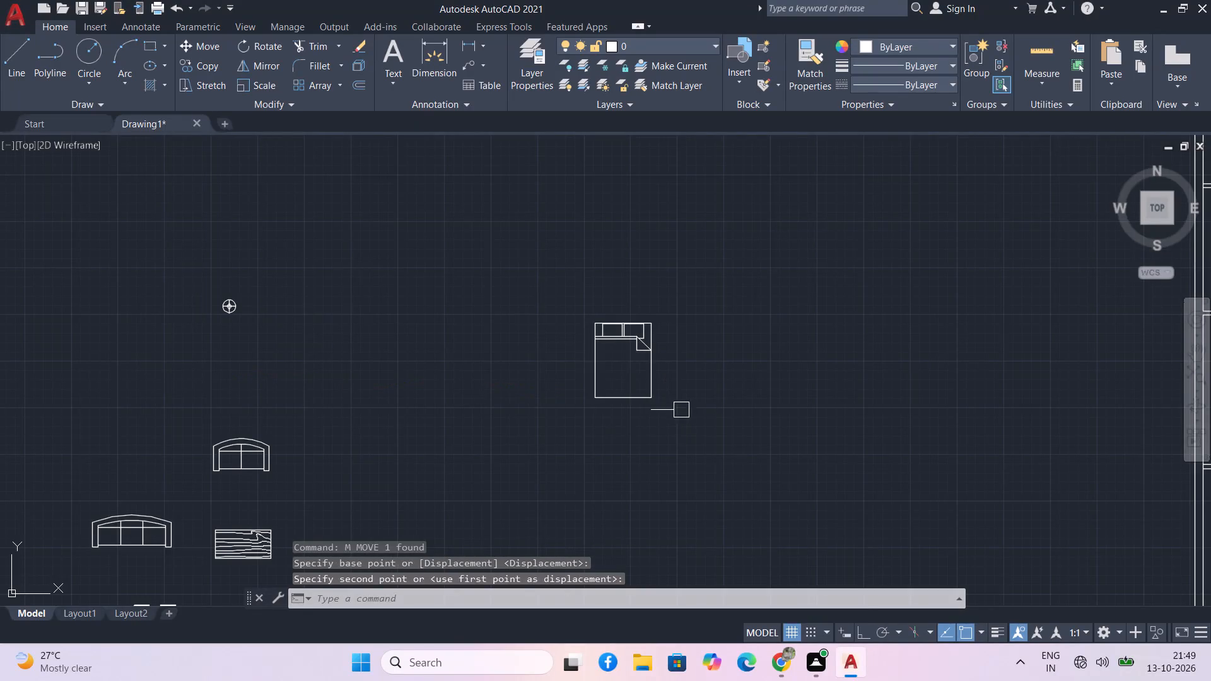
# Rotate the queen bed 270° about its southeast corner with ortho on, so its headboard faces east.
pyautogui.click(681, 410)
pyautogui.click(488, 241)
pyautogui.write('ro')
pyautogui.press('space')
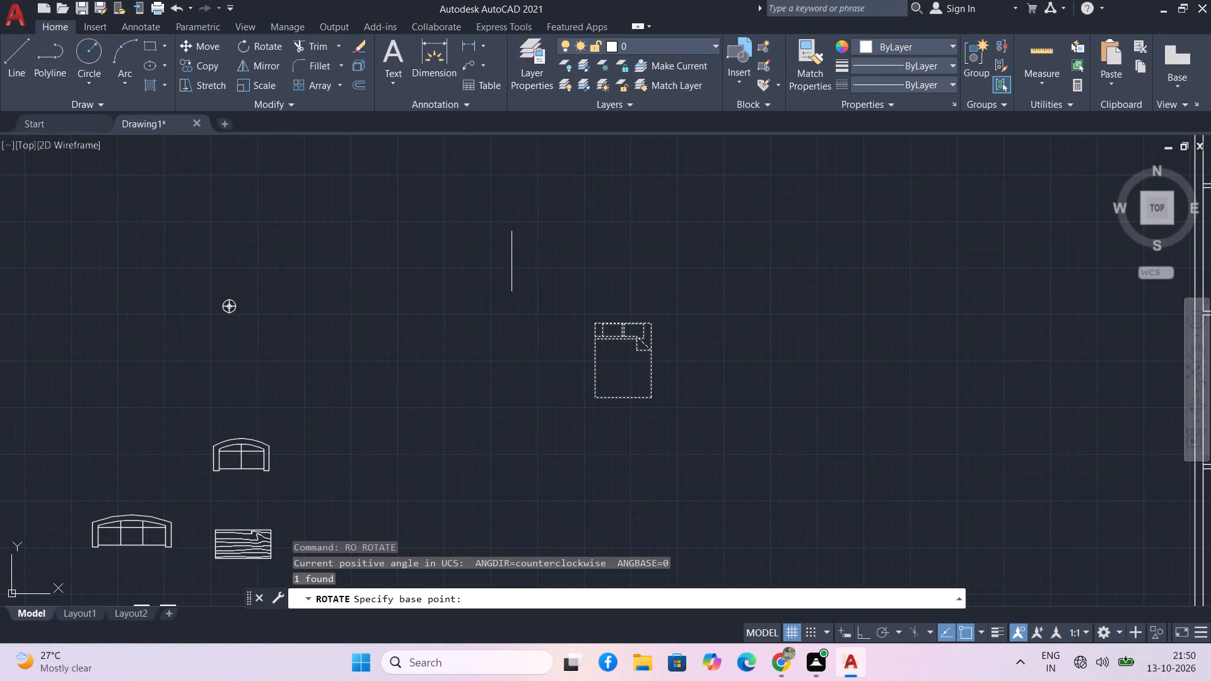
pyautogui.click(646, 399)
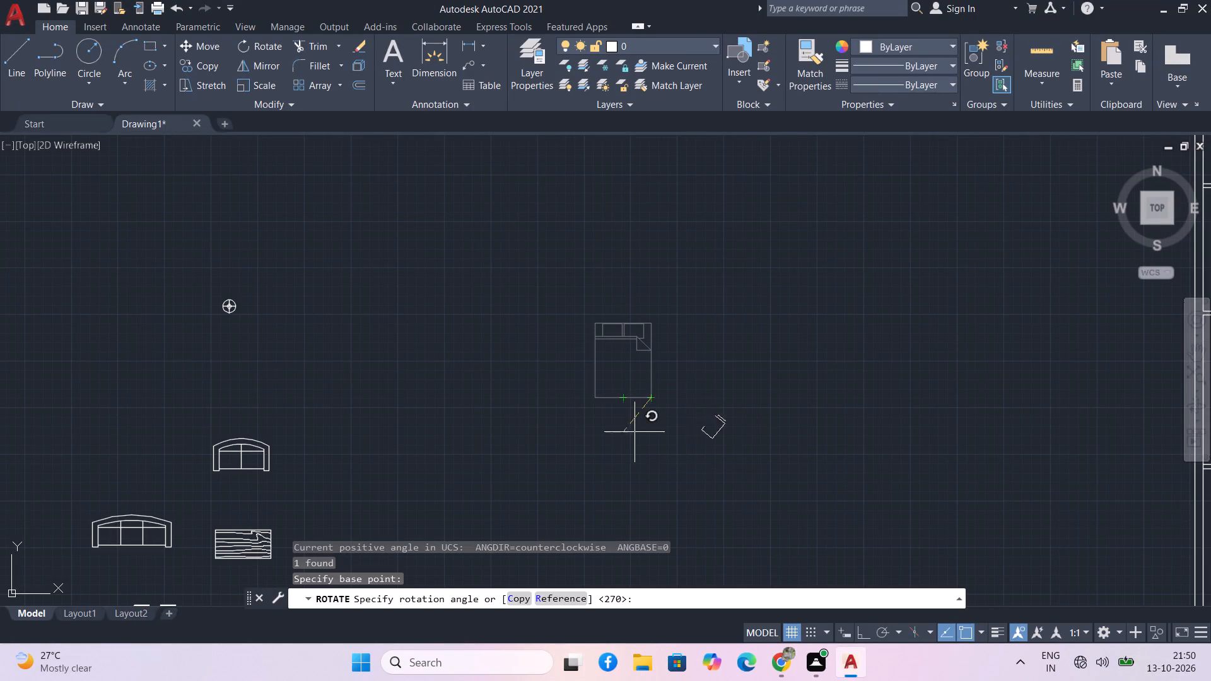
pyautogui.press('F8')
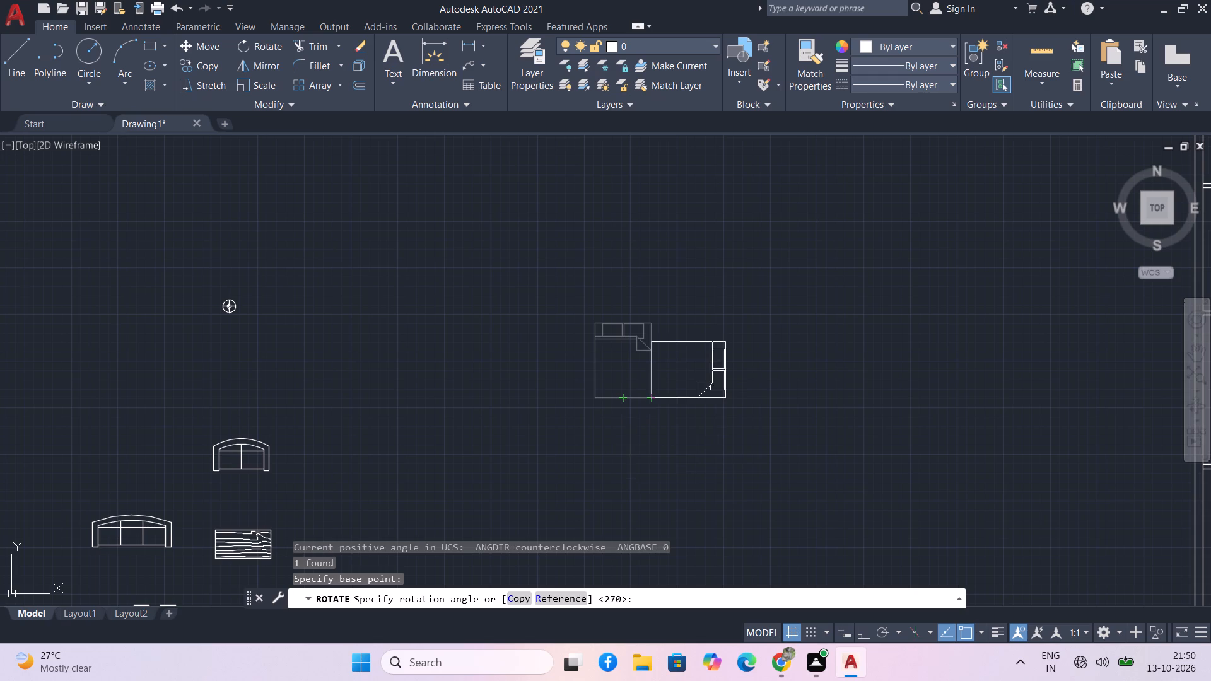
pyautogui.click(628, 446)
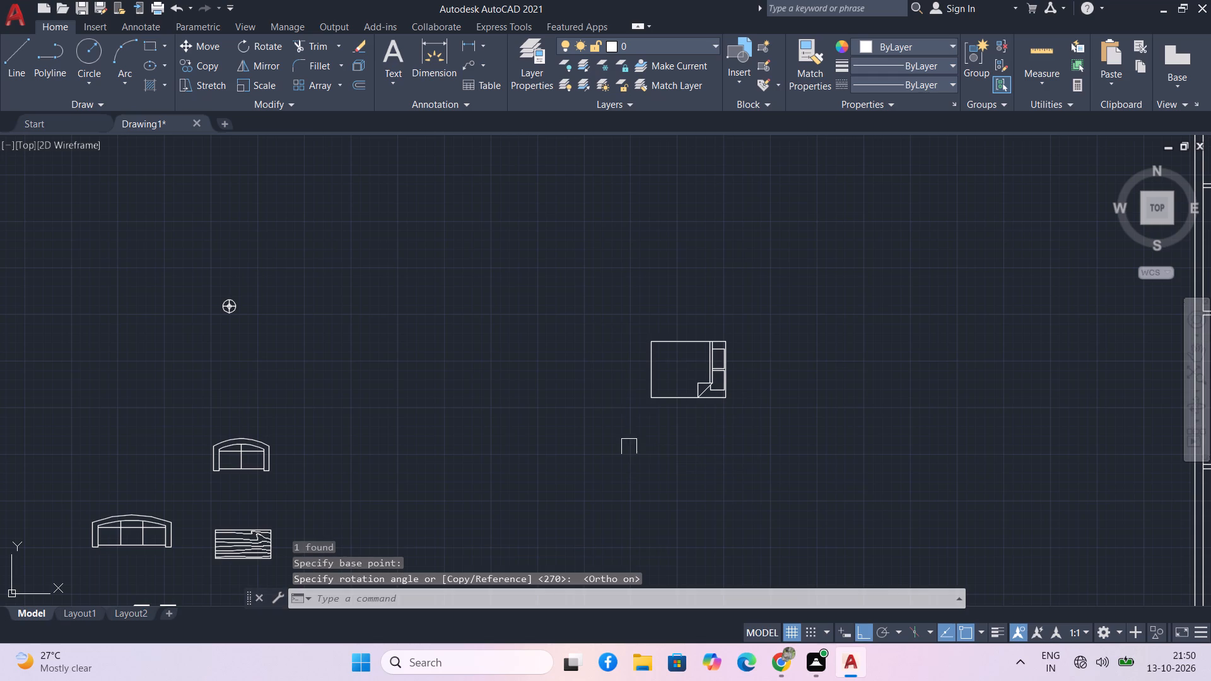
# Move the queen bed by its northwest corner into the northeast room with ortho off, its headboard beside the east wall.
pyautogui.moveTo(733, 426); pyautogui.dragTo(734, 420)
pyautogui.click(609, 335)
pyautogui.write('m')
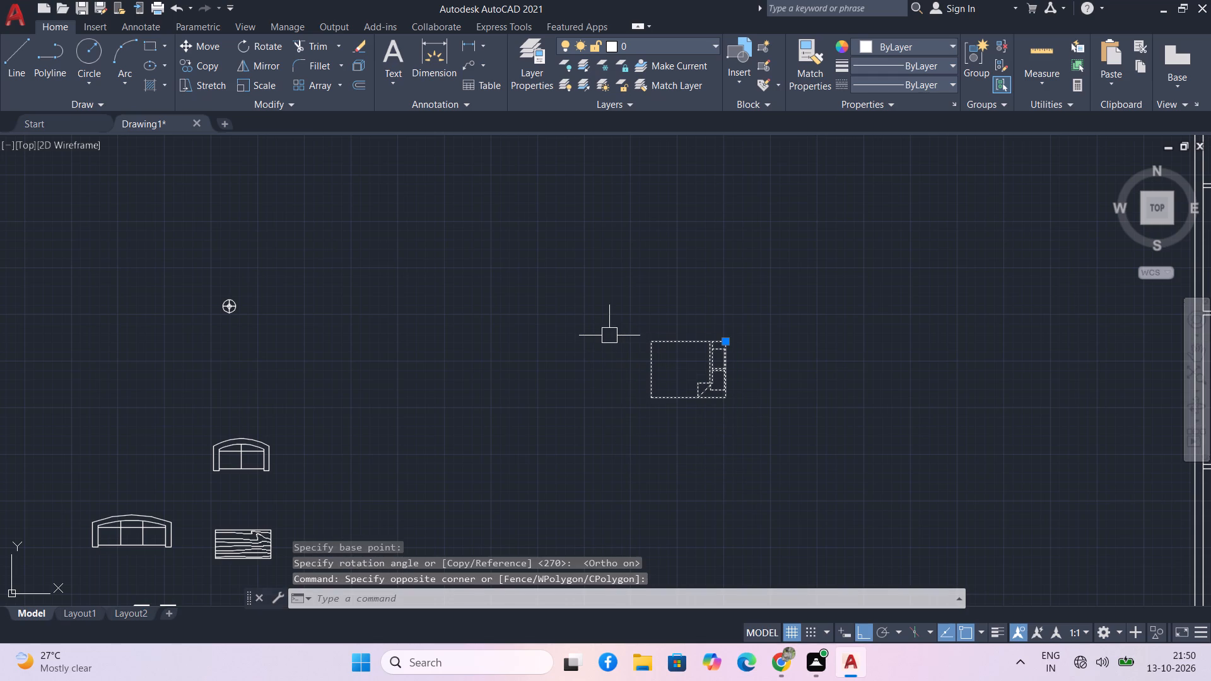
pyautogui.press('space')
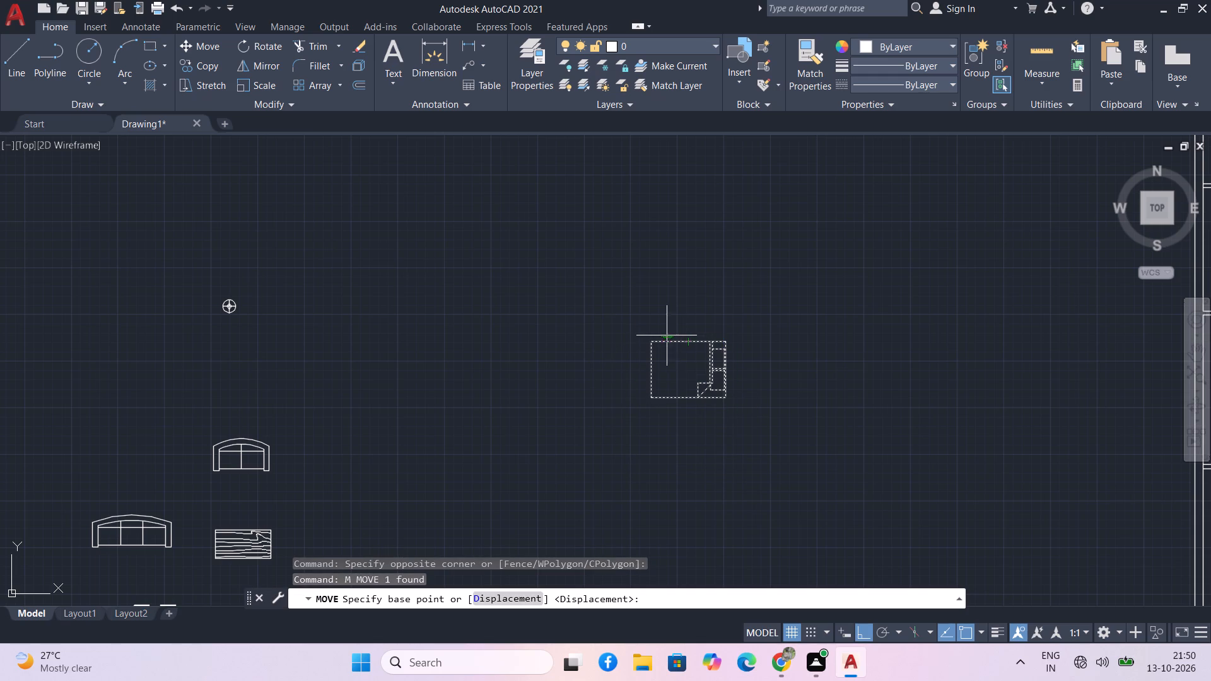
pyautogui.click(655, 344)
pyautogui.scroll(-2, 744, 327)
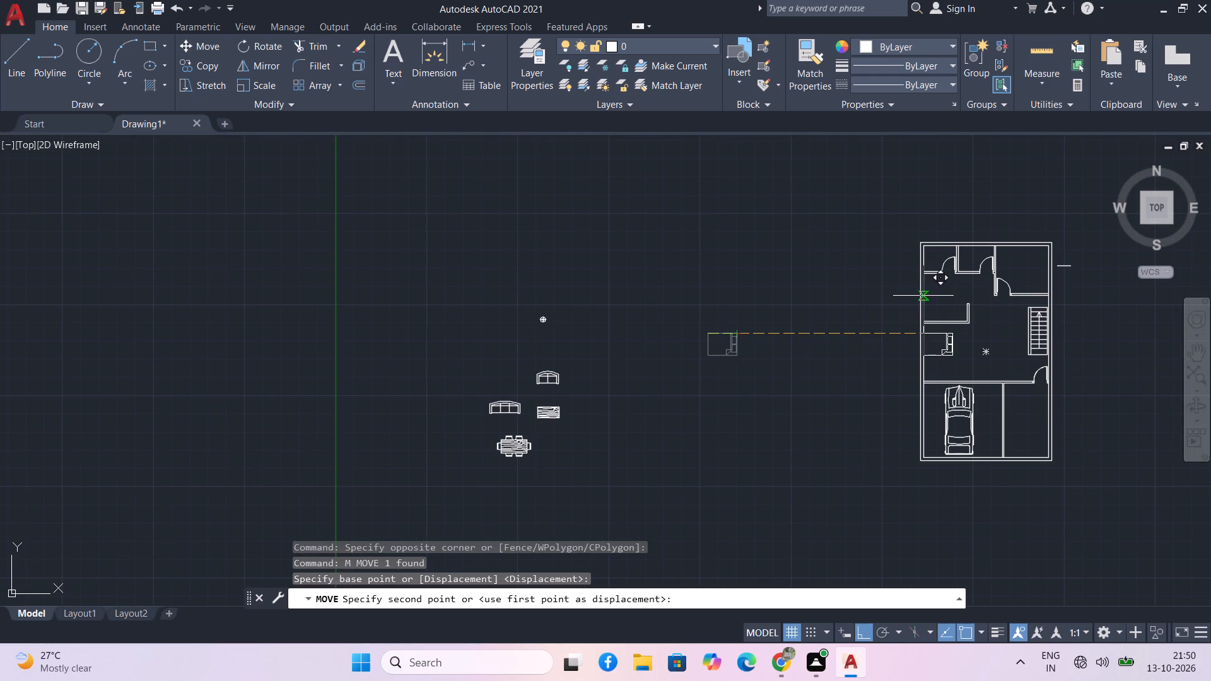
pyautogui.press('F8')
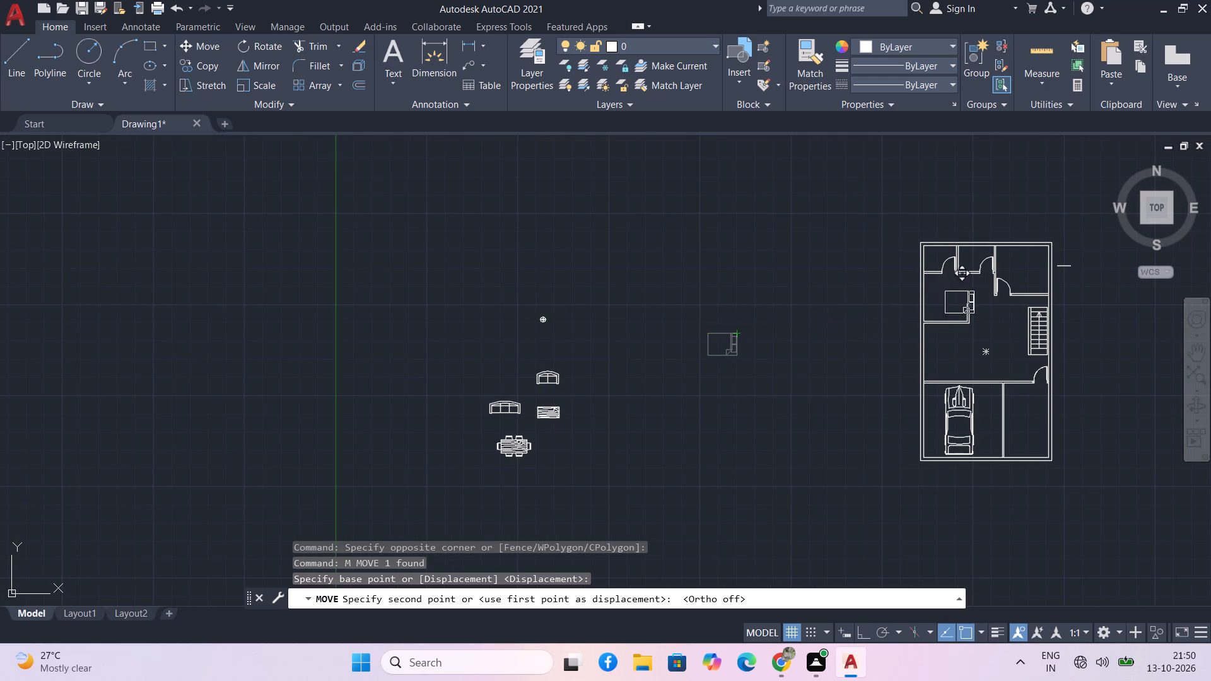
pyautogui.scroll(1, 1002, 266)
pyautogui.moveTo(1032, 260); pyautogui.dragTo(973, 274, button='middle')
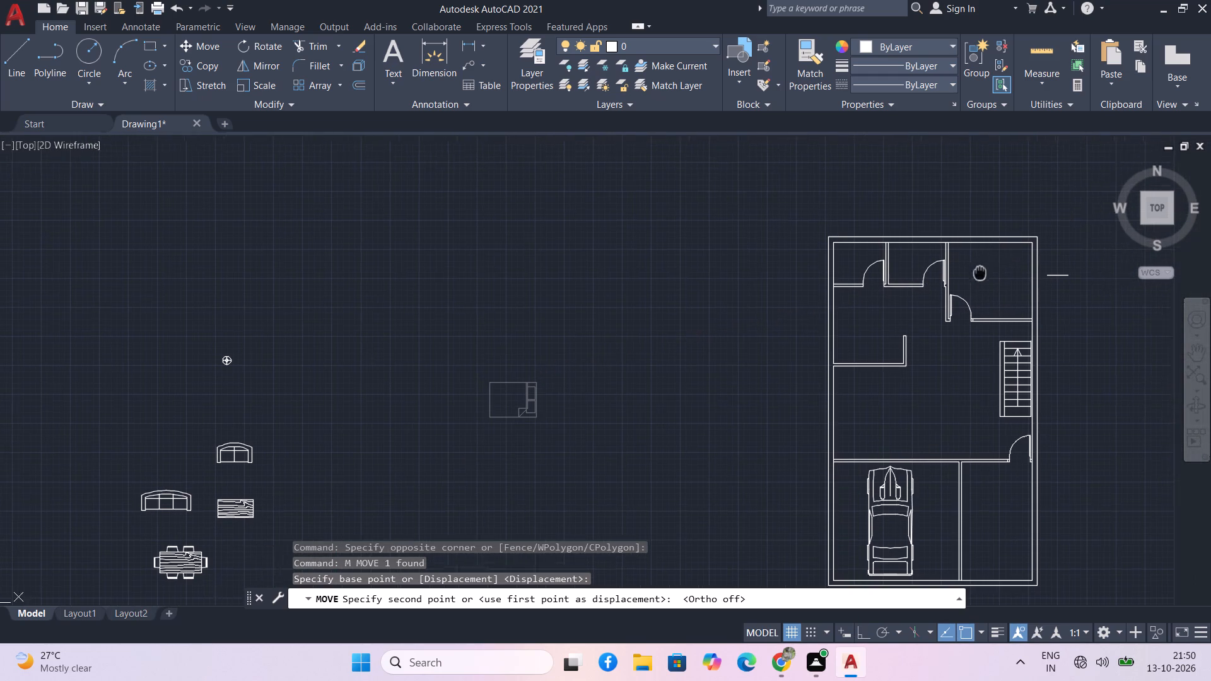
pyautogui.moveTo(973, 274); pyautogui.dragTo(957, 276, button='middle')
pyautogui.scroll(1, 937, 259)
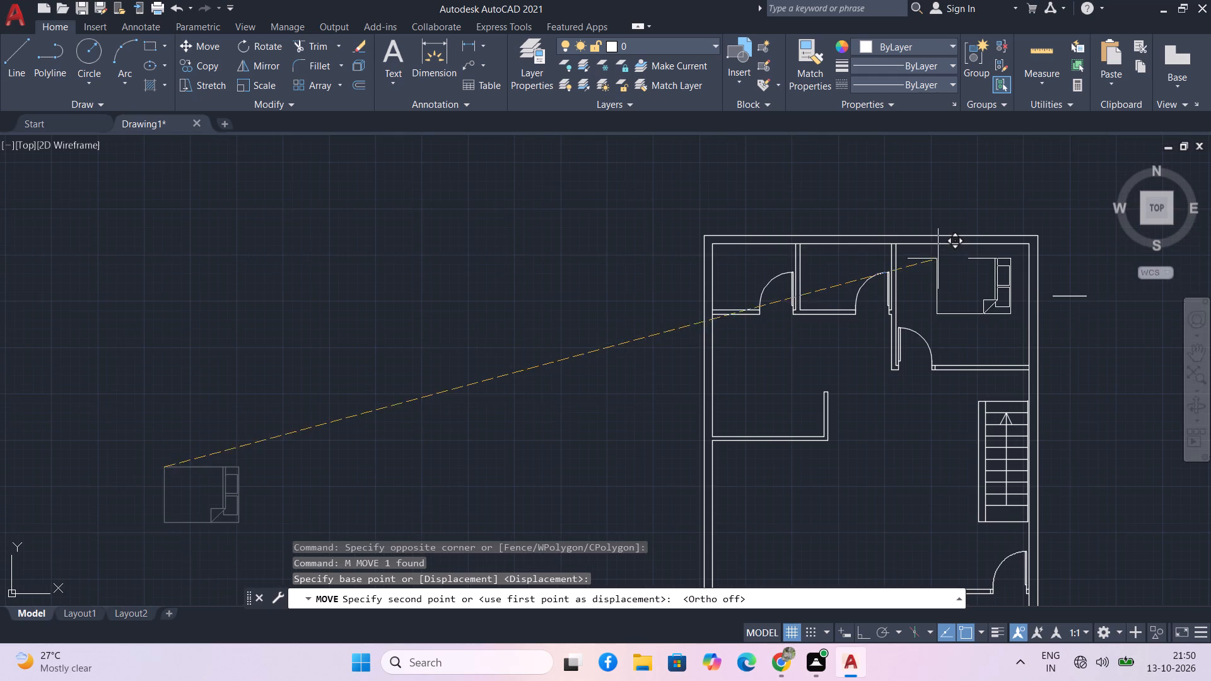
pyautogui.scroll(2, 945, 255)
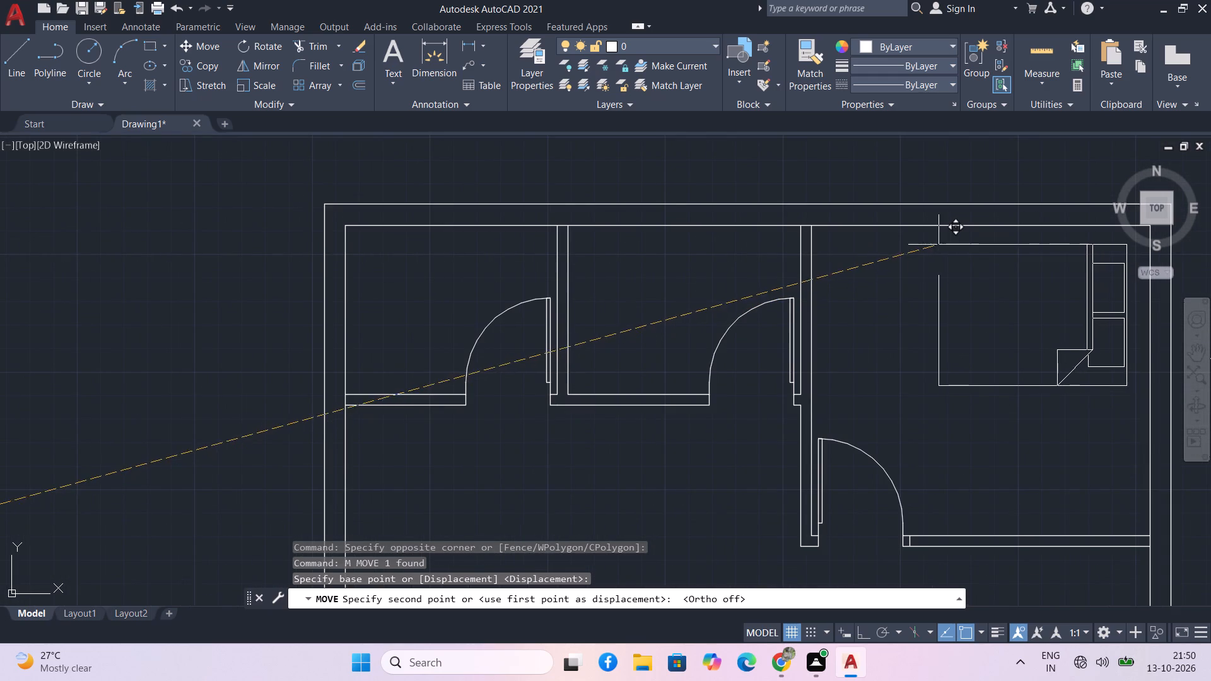
pyautogui.moveTo(939, 245); pyautogui.dragTo(789, 262, button='middle')
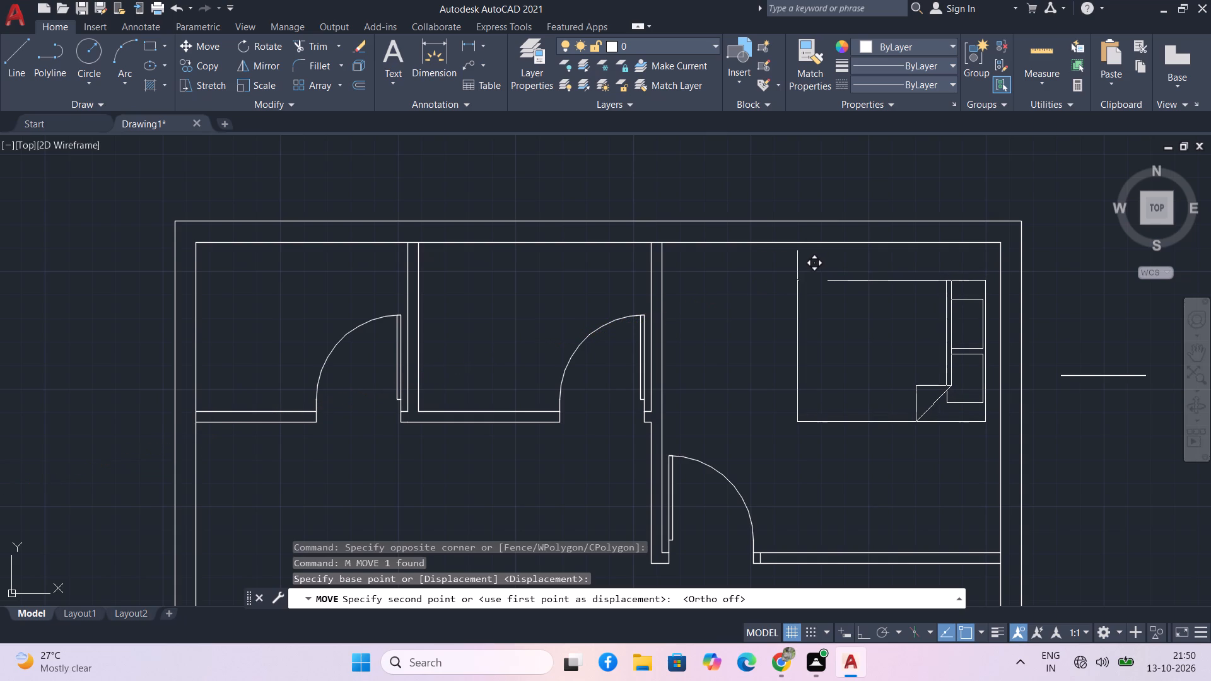
pyautogui.click(797, 281)
pyautogui.scroll(-2, 756, 344)
pyautogui.moveTo(721, 358); pyautogui.dragTo(748, 350, button='middle')
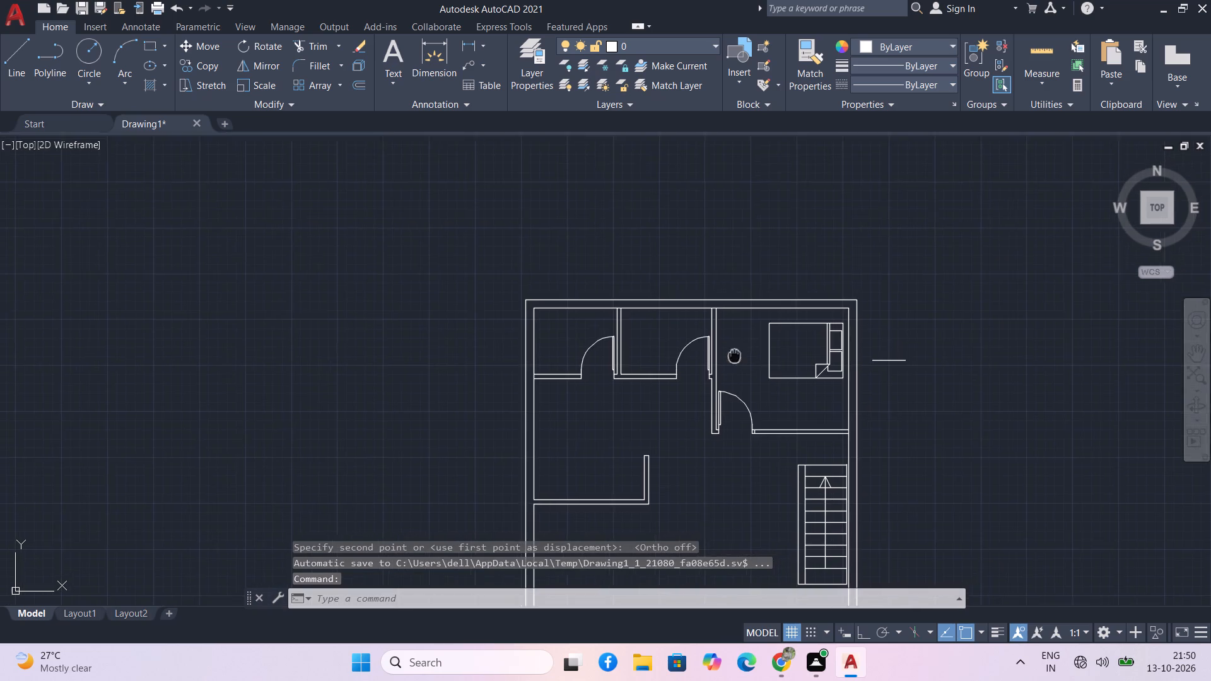
pyautogui.moveTo(748, 350); pyautogui.dragTo(863, 324, button='middle')
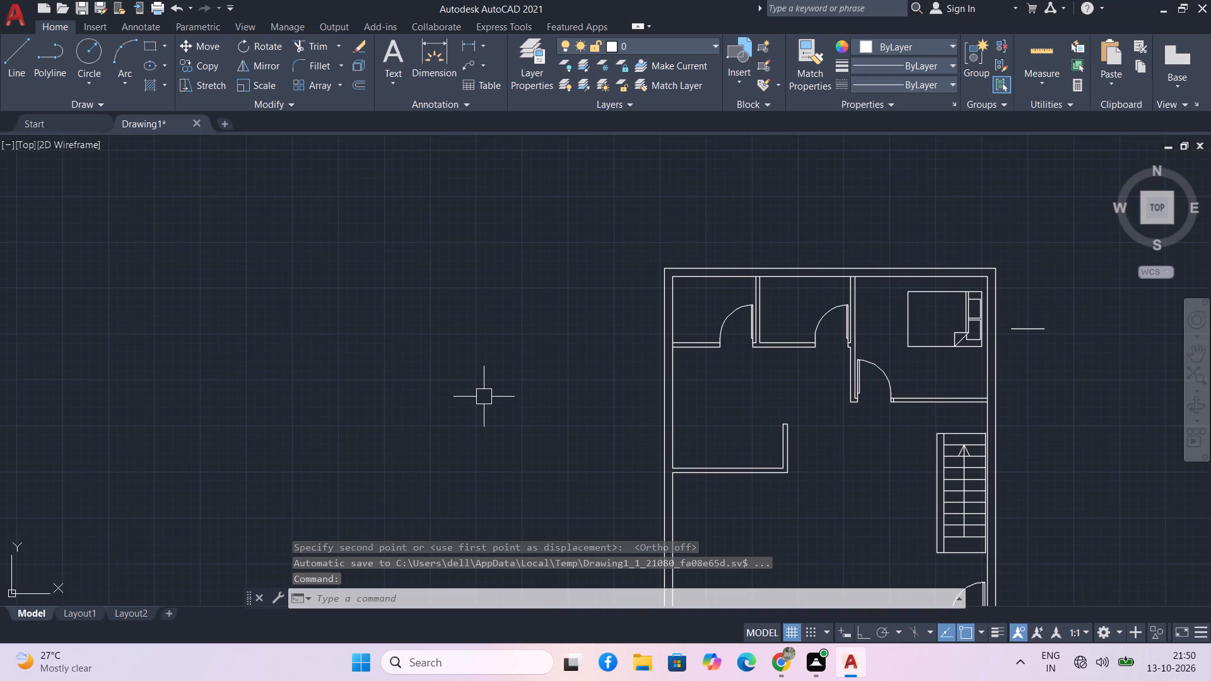
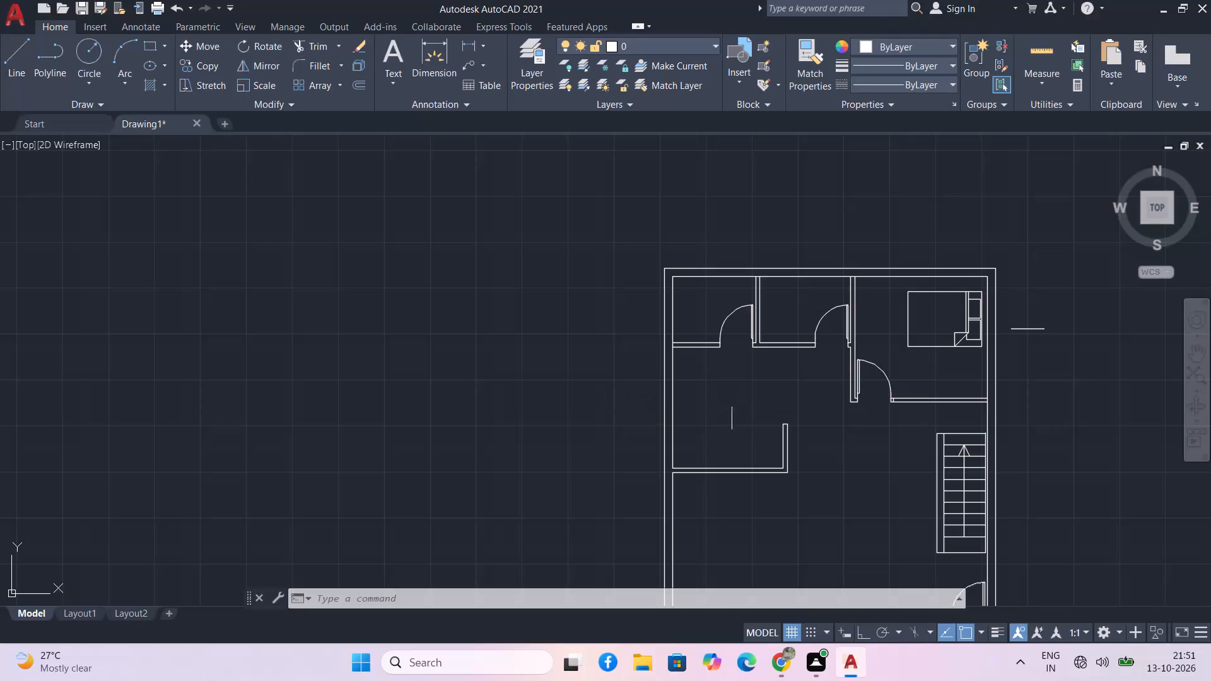
# Open the block library of the House Designer.dwg sample drawing in DesignCenter.
pyautogui.moveTo(723, 390); pyautogui.dragTo(688, 329, button='middle')
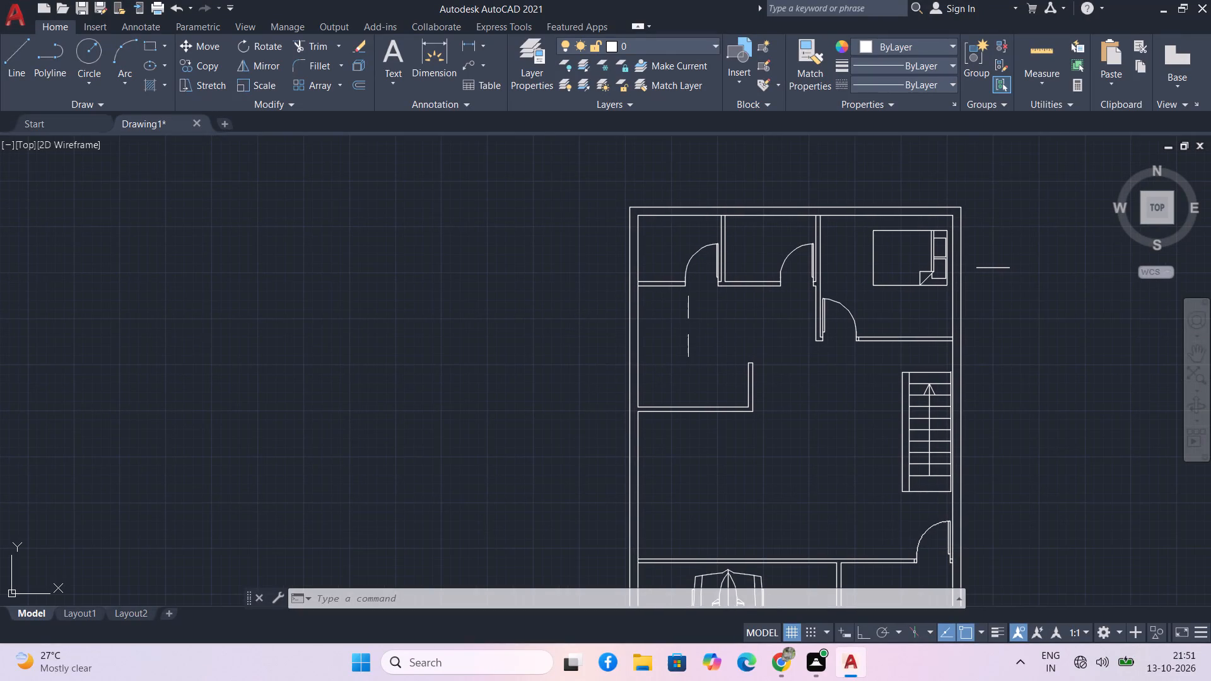
pyautogui.scroll(-1, 715, 336)
pyautogui.moveTo(780, 401); pyautogui.dragTo(693, 339, button='middle')
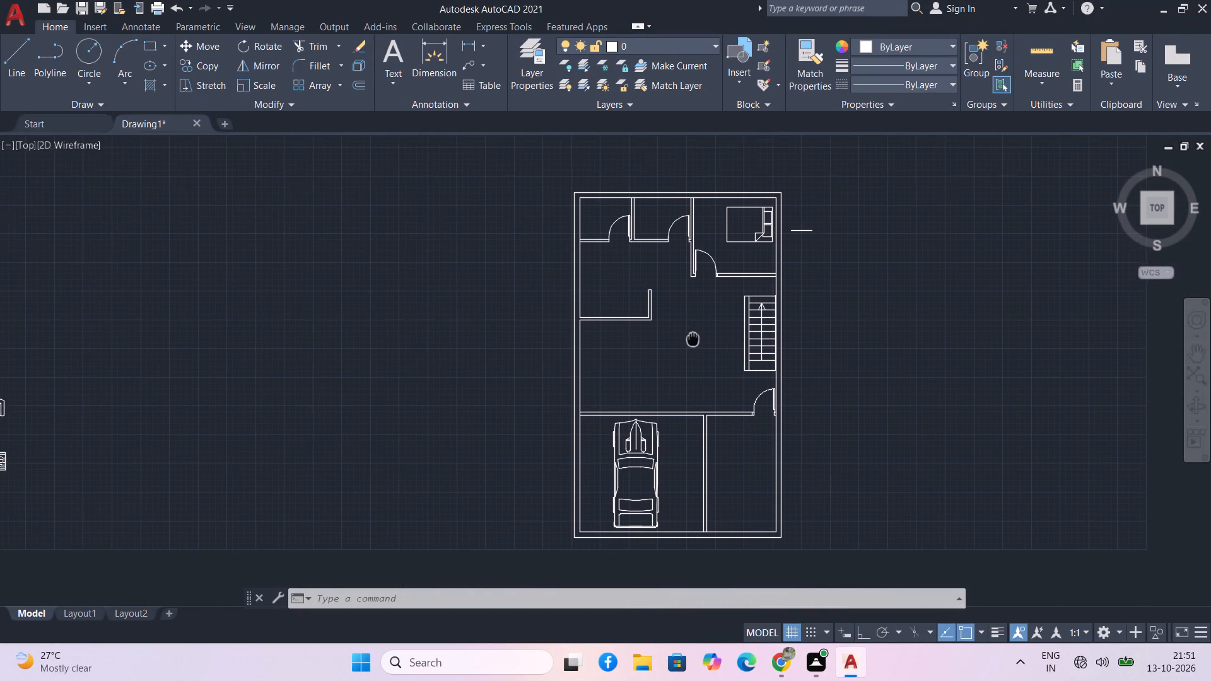
pyautogui.moveTo(693, 339); pyautogui.dragTo(713, 348, button='middle')
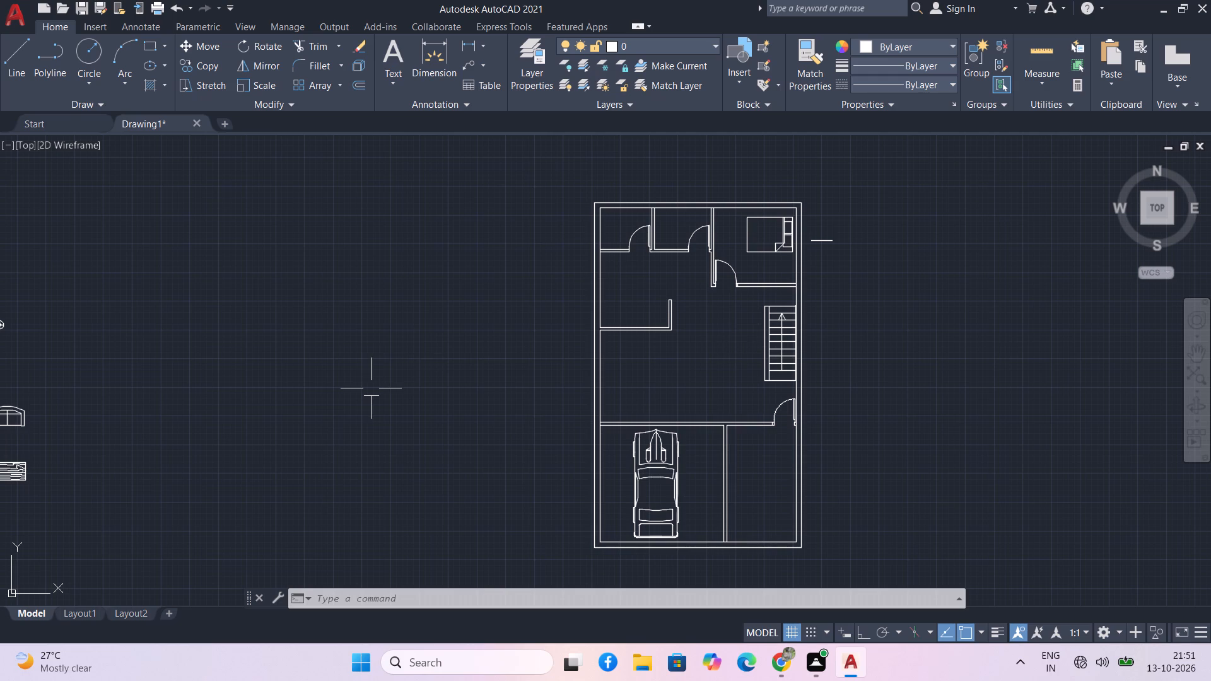
pyautogui.hotkey('ctrl', '2')
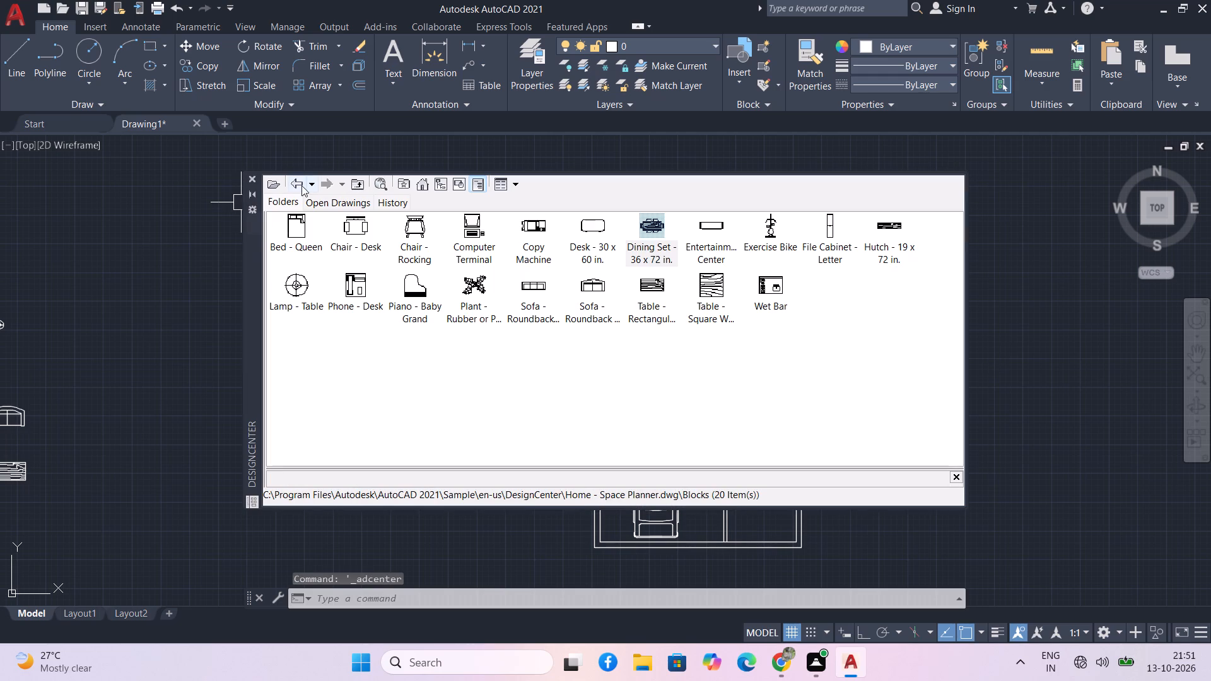
pyautogui.tripleClick(300, 183)
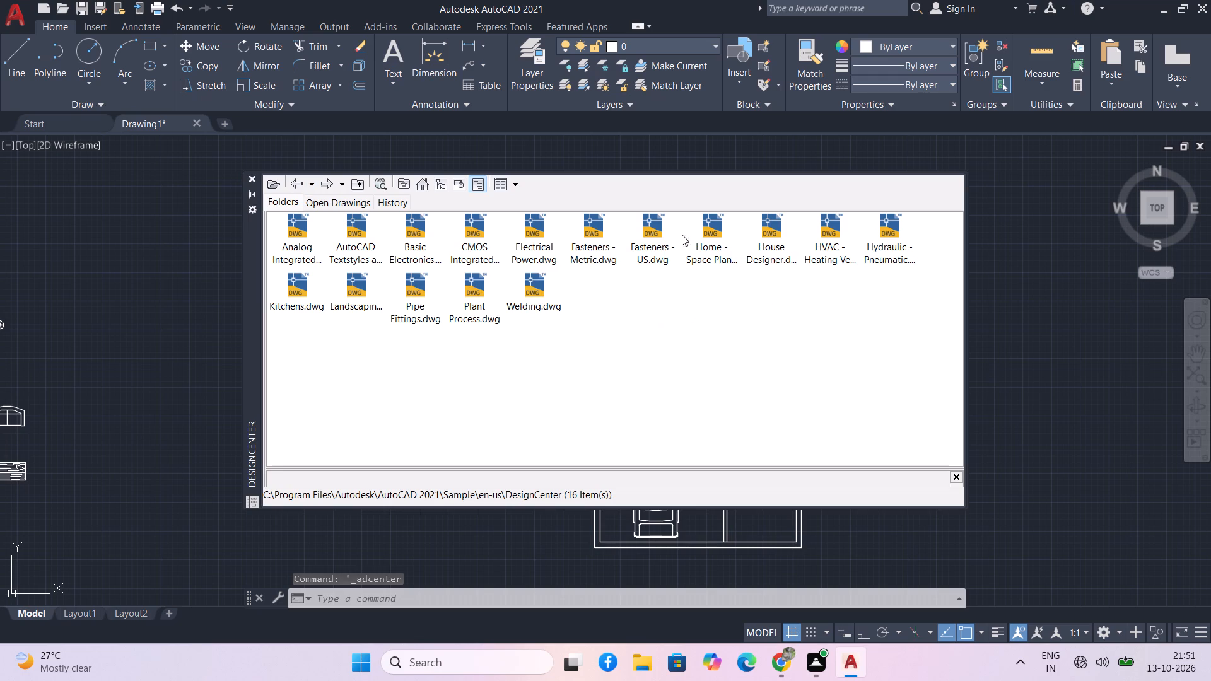
pyautogui.tripleClick(708, 230)
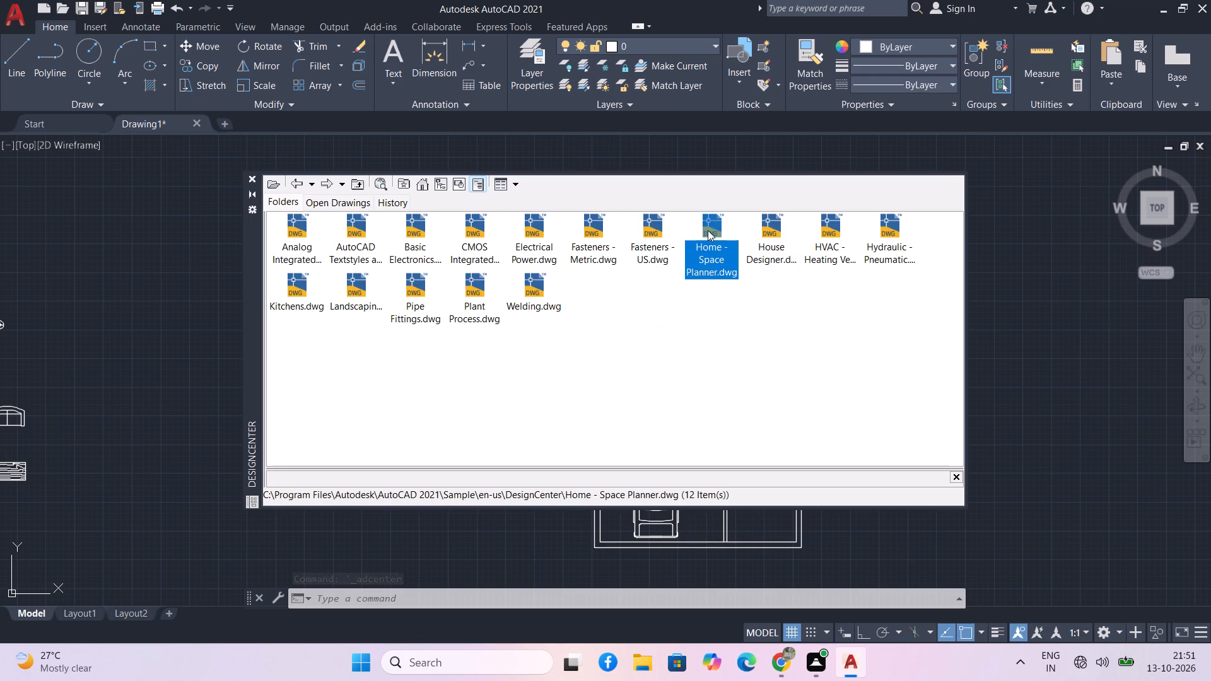
pyautogui.doubleClick(291, 231)
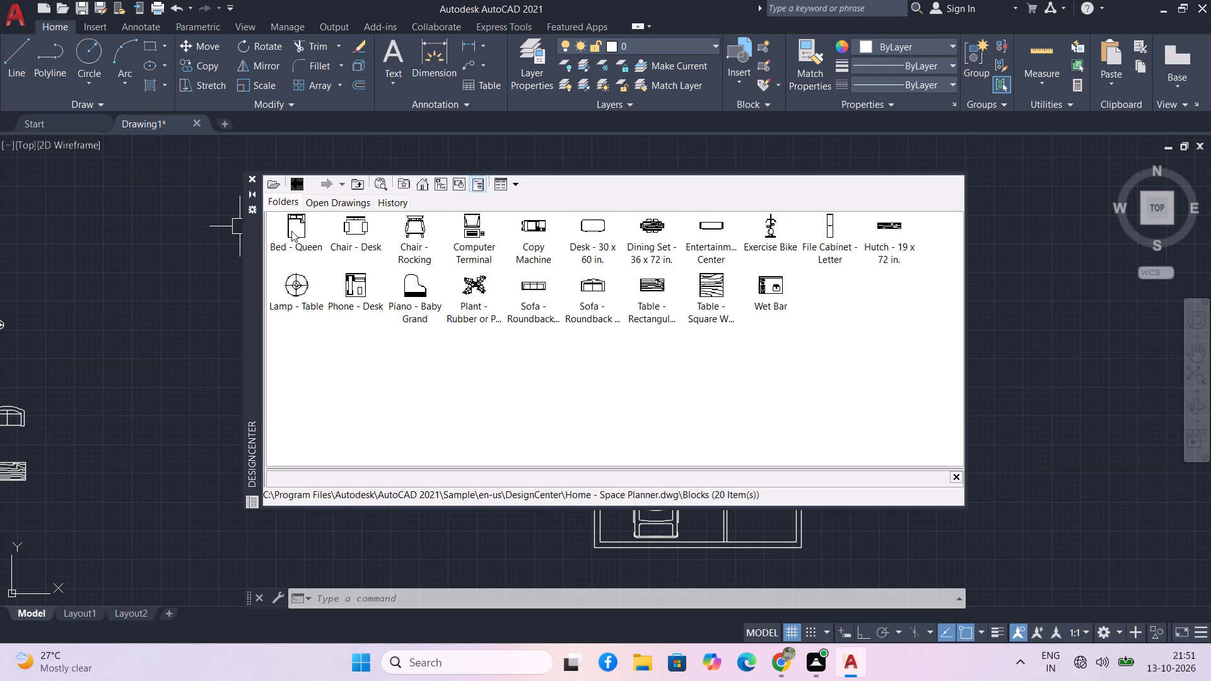
pyautogui.doubleClick(296, 182)
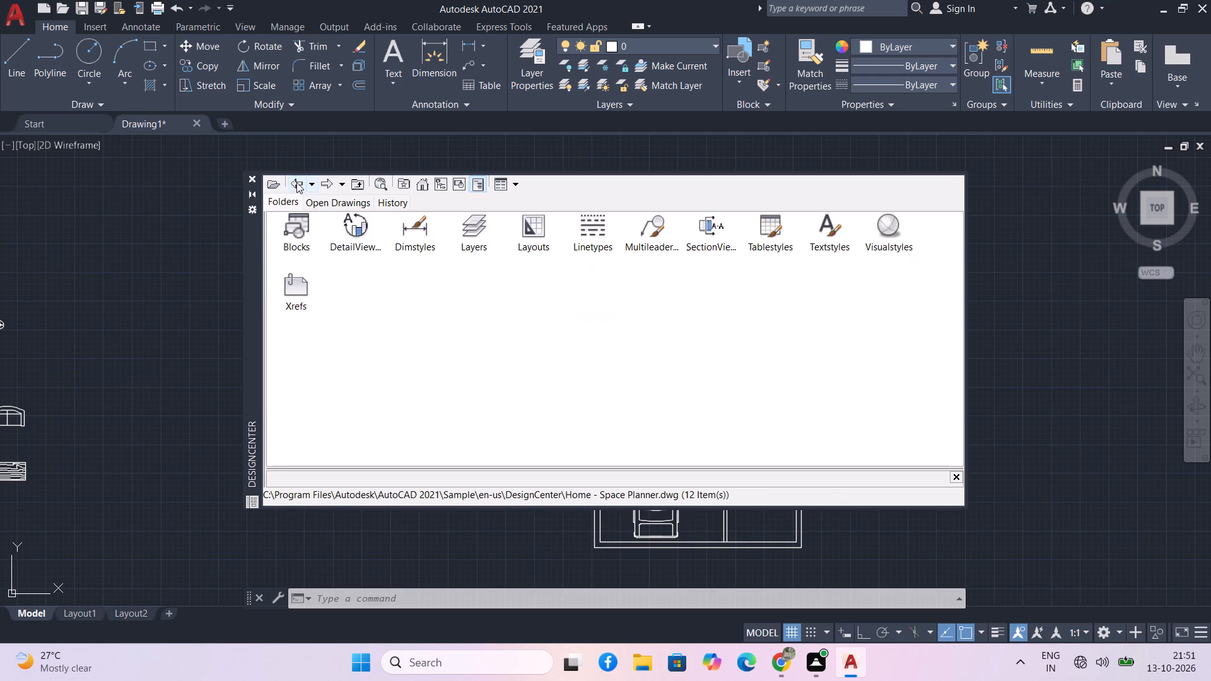
pyautogui.click(296, 182)
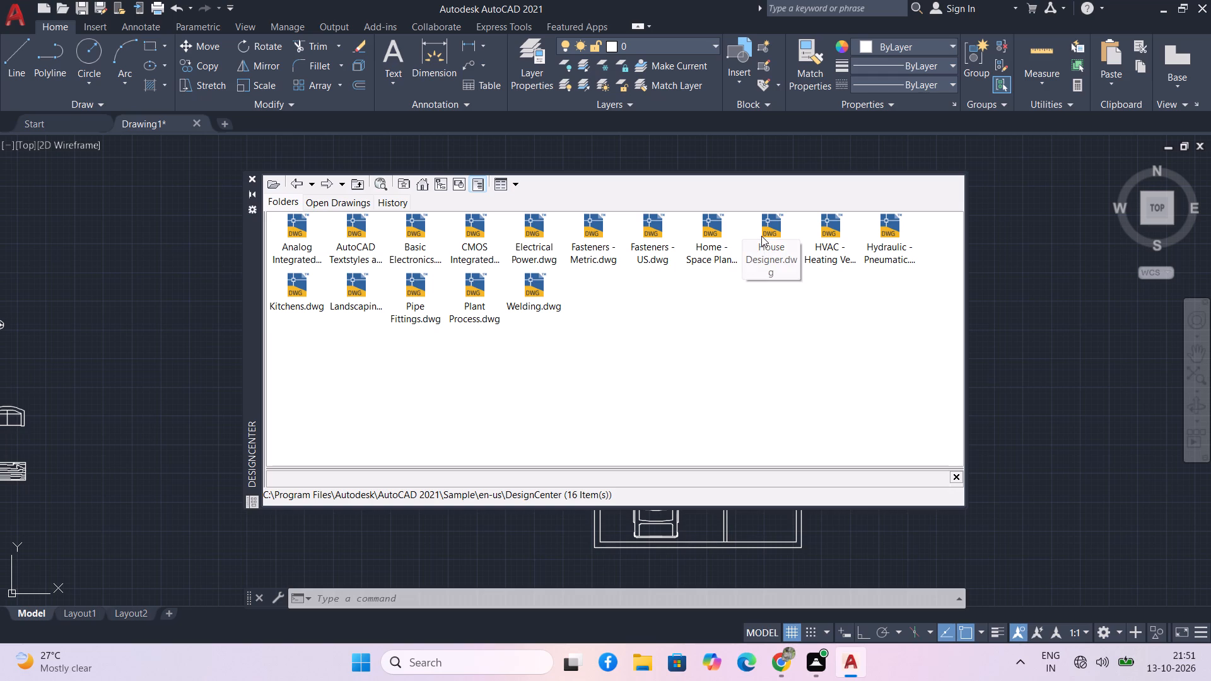
pyautogui.doubleClick(763, 235)
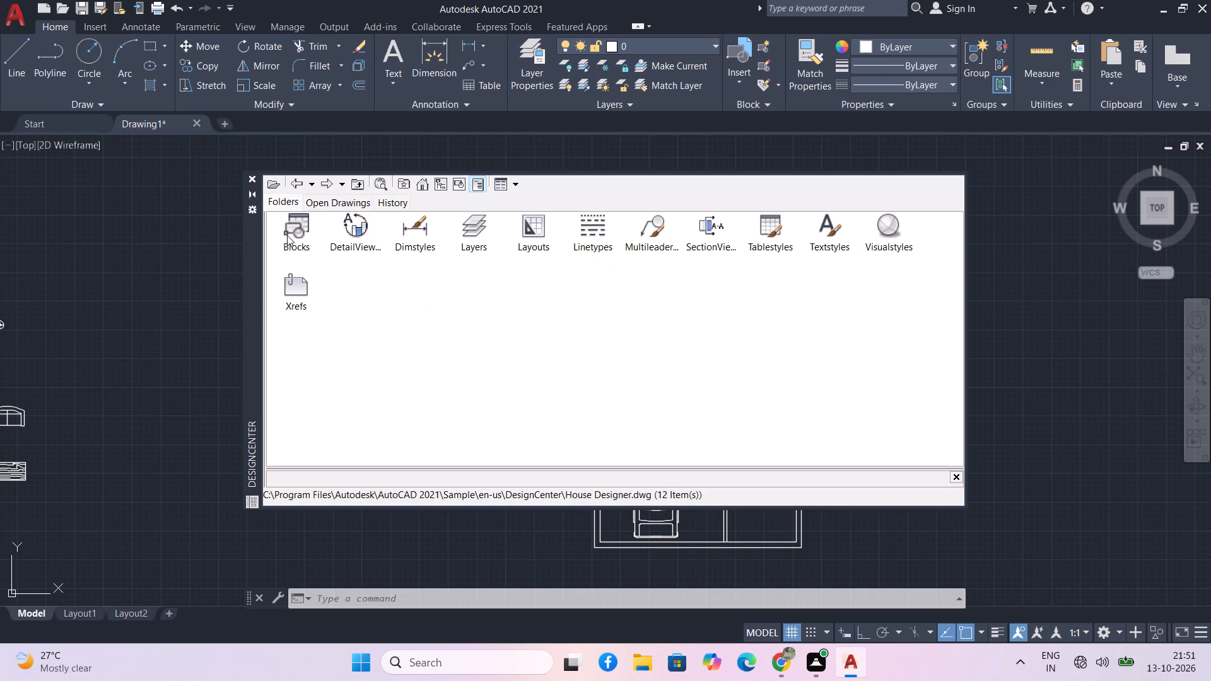
pyautogui.doubleClick(287, 235)
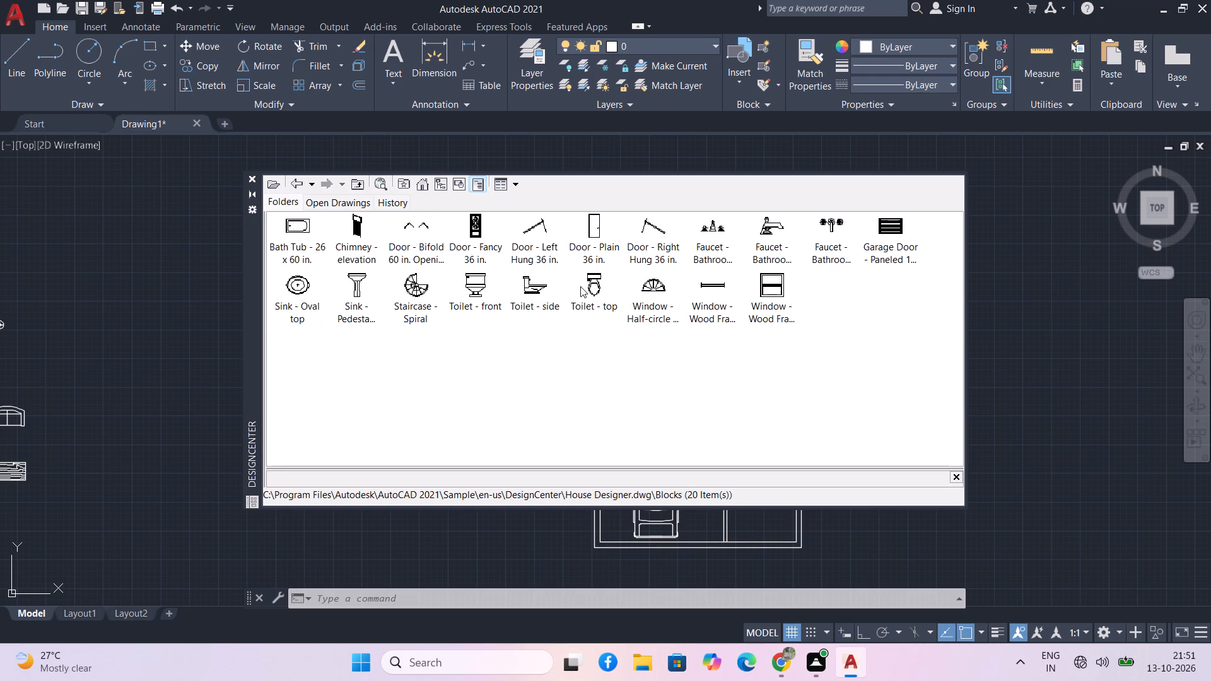
# Insert the Toilet - top and Sink - Oval top blocks in the empty area beside the floor plan and close DesignCenter.
pyautogui.moveTo(588, 295); pyautogui.dragTo(4, 436)
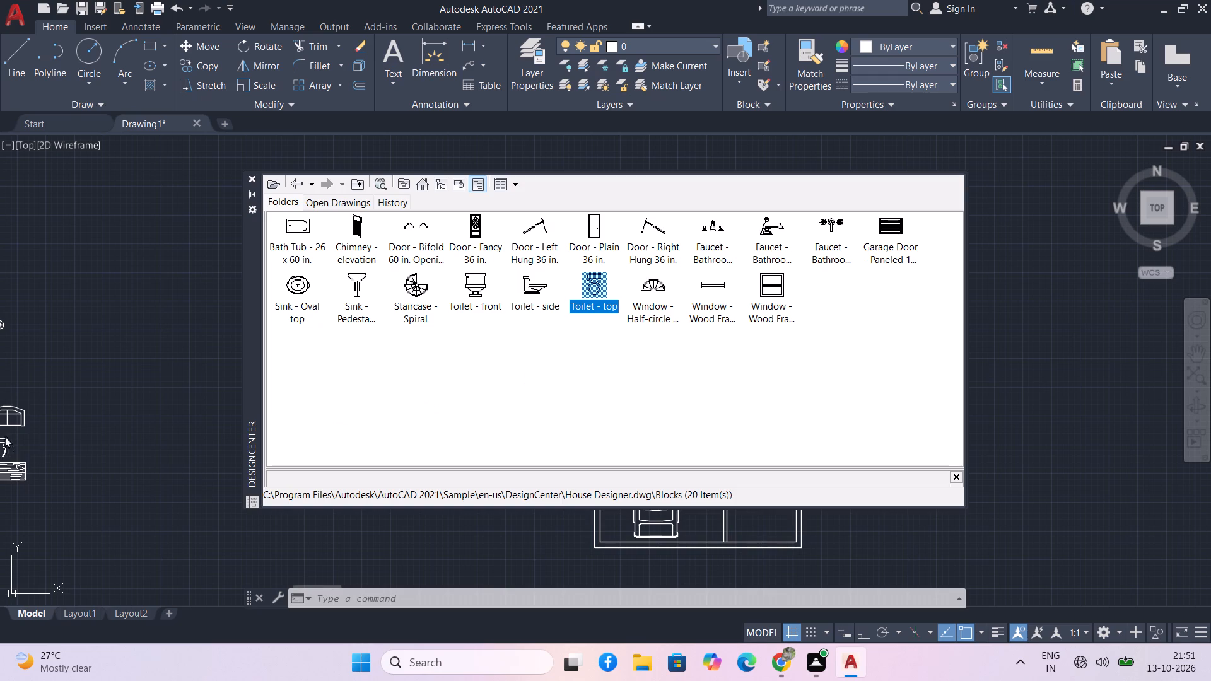
pyautogui.moveTo(4, 436); pyautogui.dragTo(134, 426)
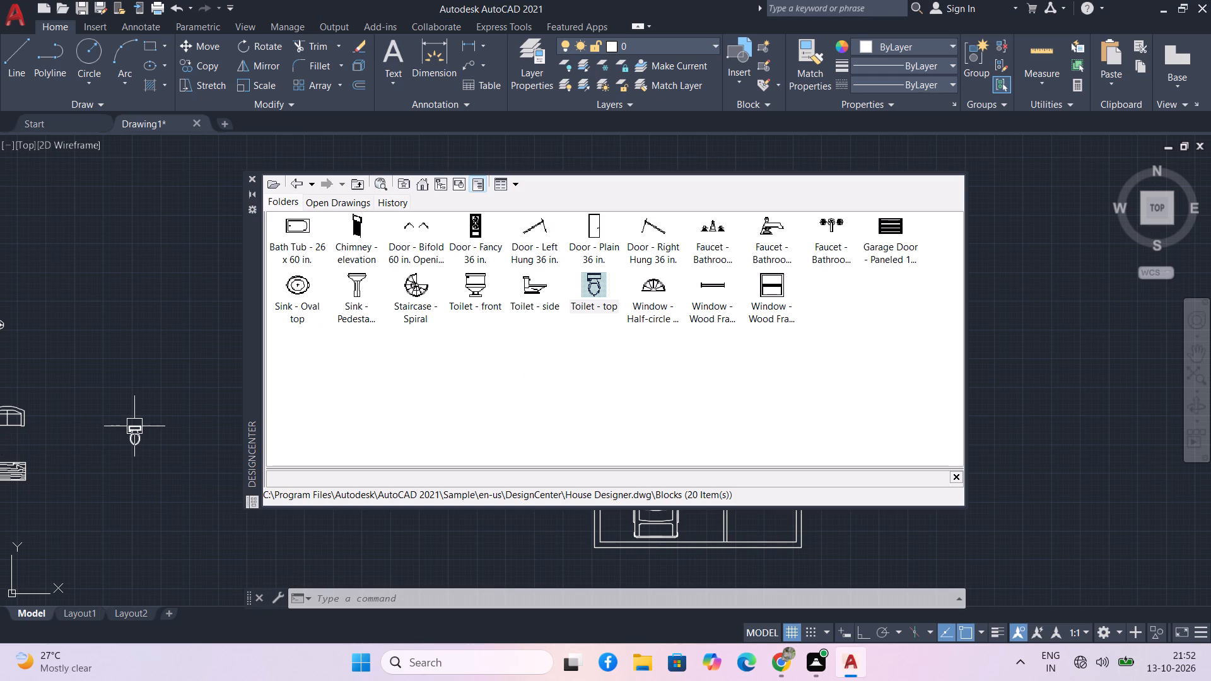
pyautogui.moveTo(288, 287); pyautogui.dragTo(144, 356)
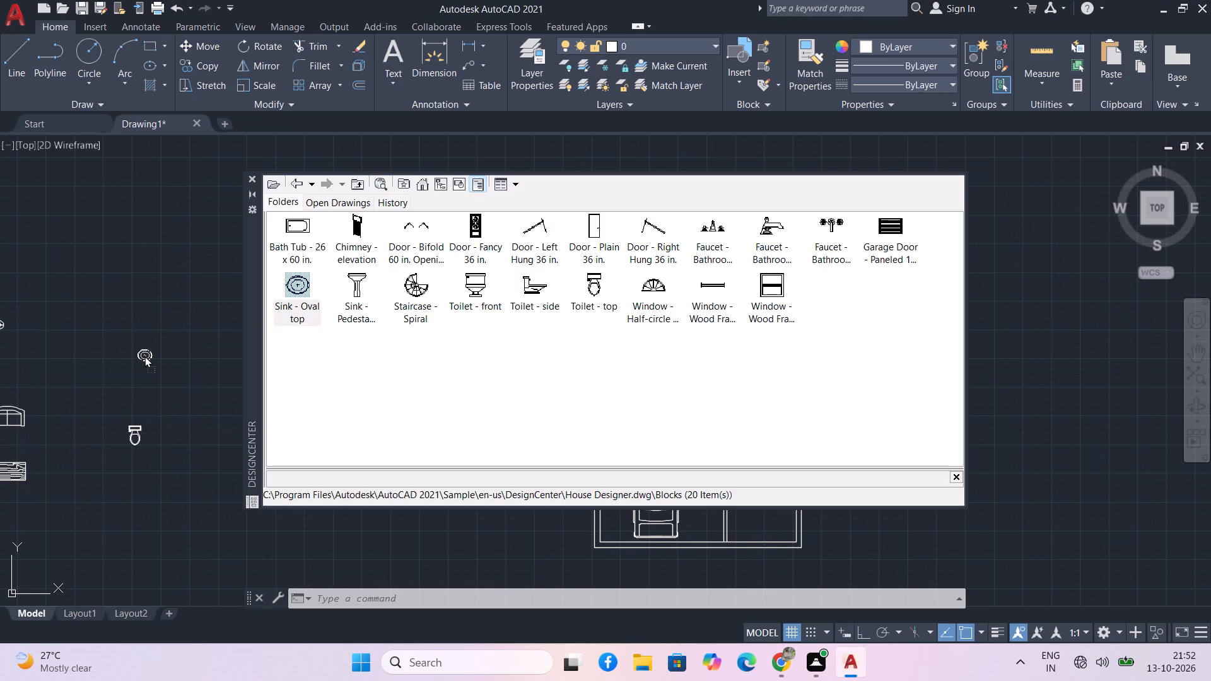
pyautogui.press('space')
pyautogui.press('Escape')
pyautogui.click(250, 181)
# Move the toilet block by its tank corner into the upper-left inner corner of the middle top room, beside the bedroom.
pyautogui.moveTo(211, 407); pyautogui.dragTo(332, 386, button='middle')
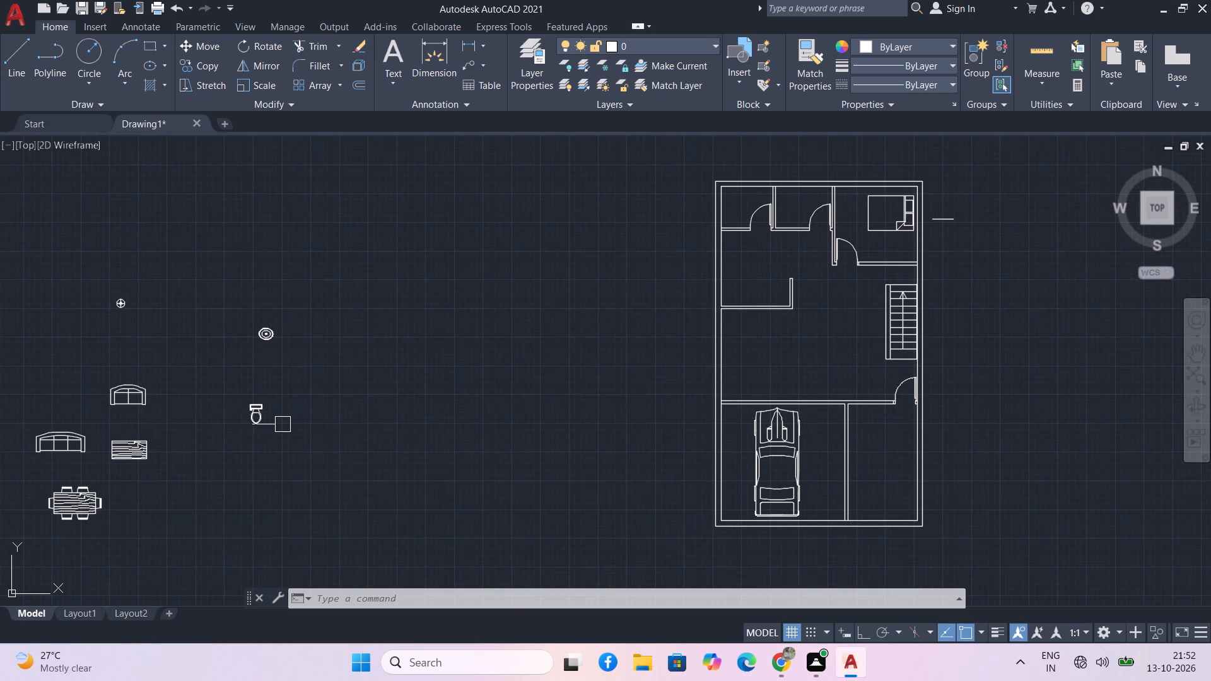
pyautogui.click(284, 428)
pyautogui.click(219, 404)
pyautogui.write('m')
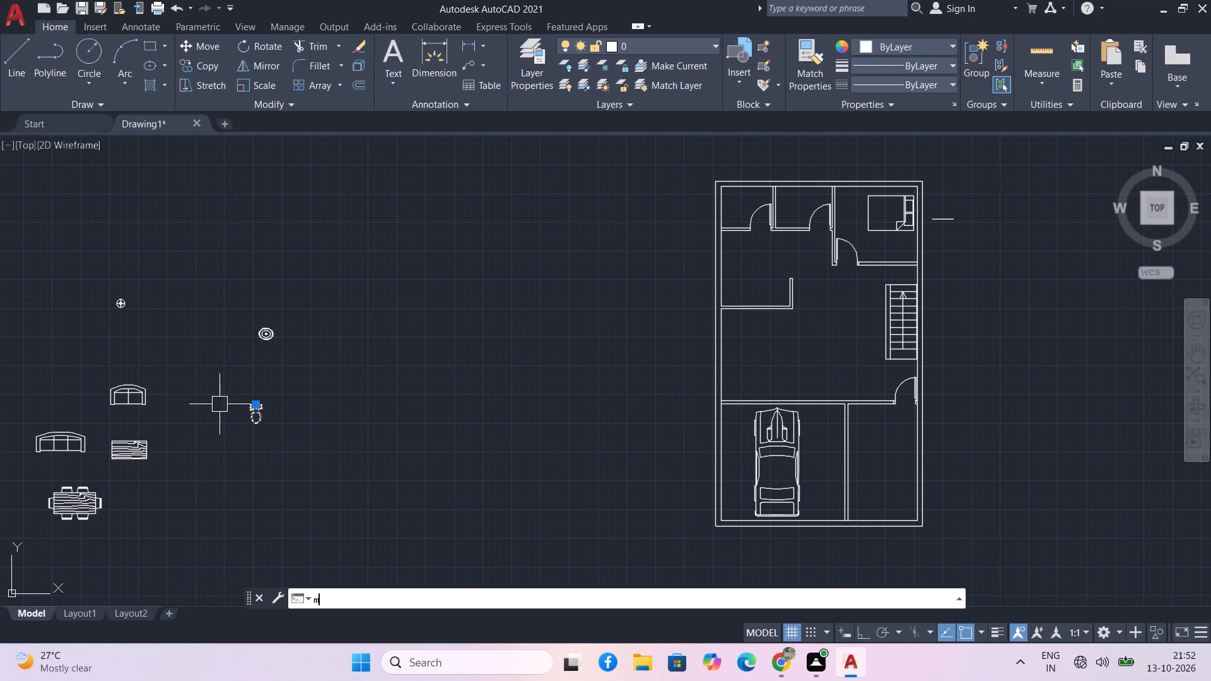
pyautogui.press('space')
pyautogui.click(249, 402)
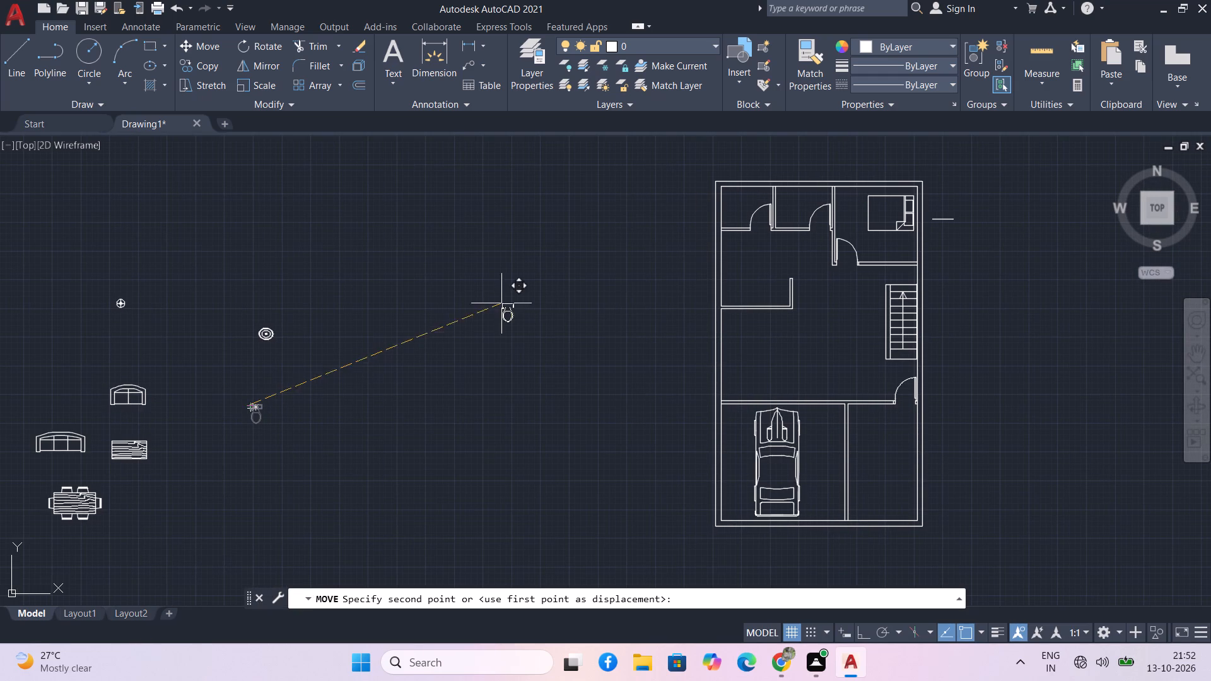
pyautogui.moveTo(796, 253); pyautogui.dragTo(796, 255, button='middle')
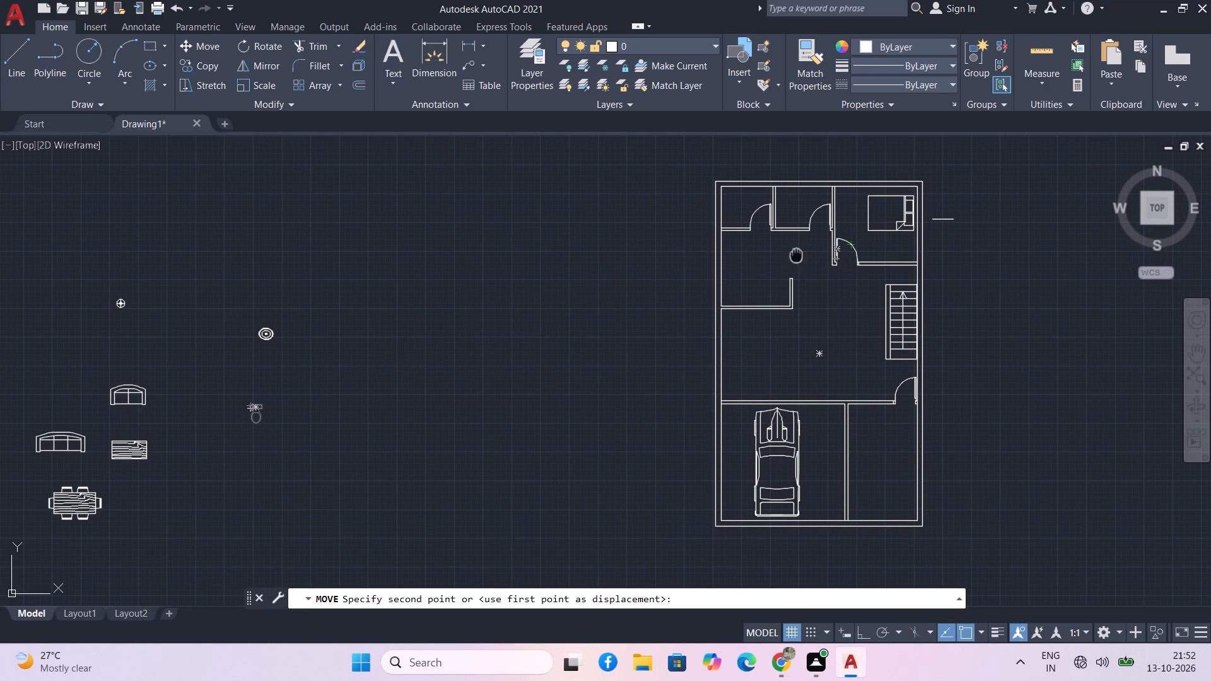
pyautogui.moveTo(796, 255); pyautogui.dragTo(791, 339, button='middle')
pyautogui.scroll(3, 780, 277)
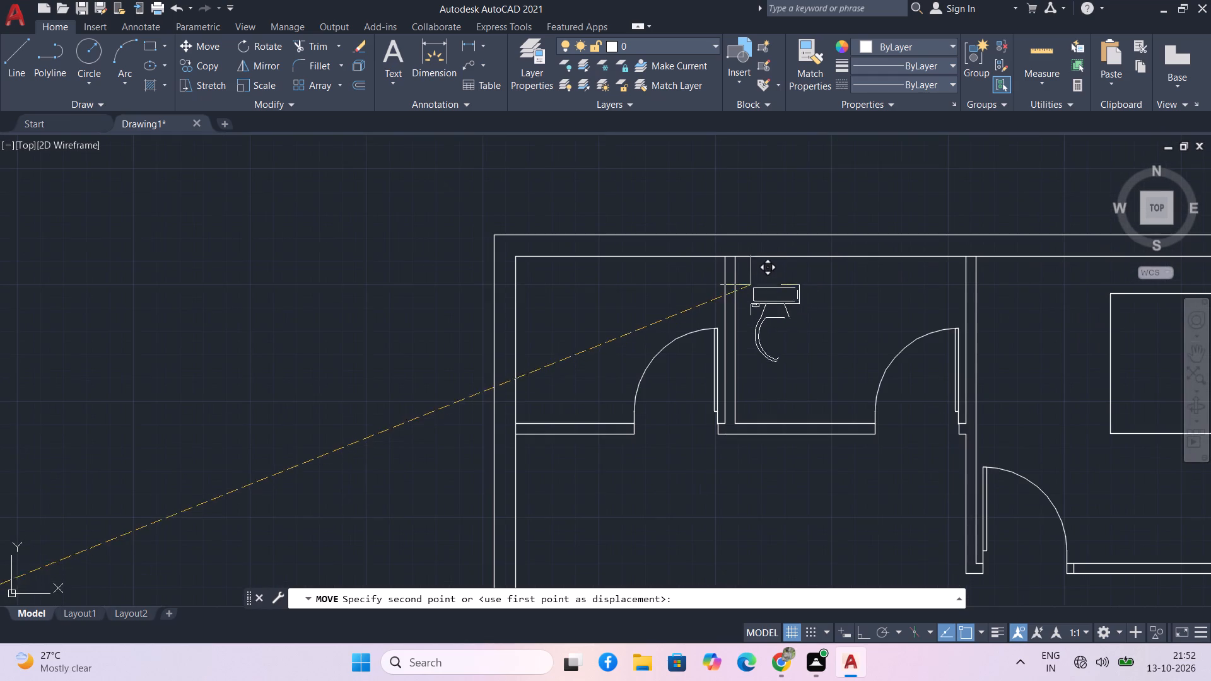
pyautogui.click(739, 259)
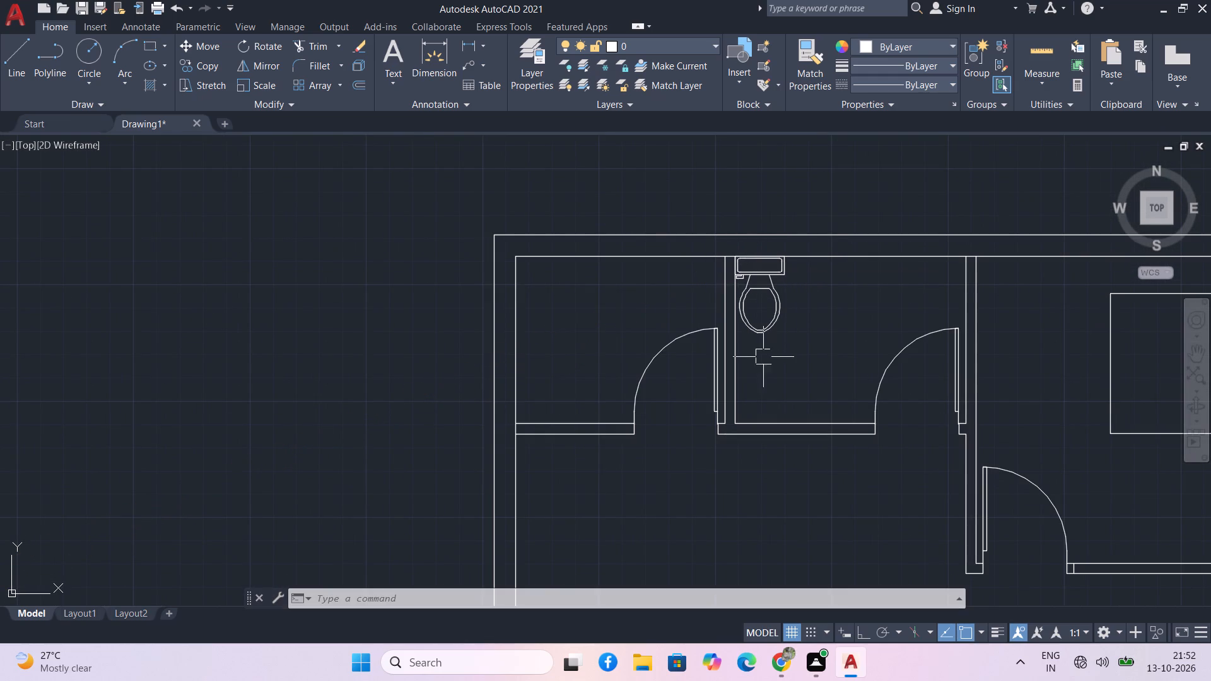
# Move the oval sink into the room with the toilet, against its lower wall just beside the door opening.
pyautogui.scroll(-2, 769, 364)
pyautogui.moveTo(765, 382); pyautogui.dragTo(874, 304, button='middle')
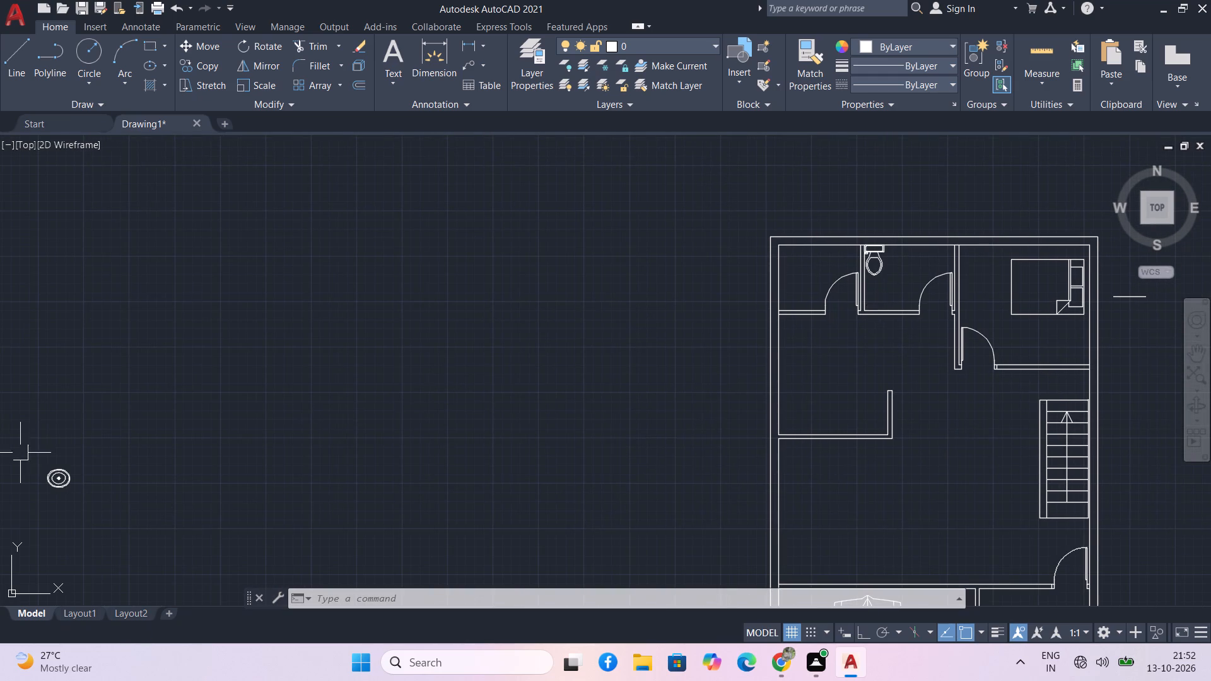
pyautogui.click(51, 475)
pyautogui.write('m')
pyautogui.press('space')
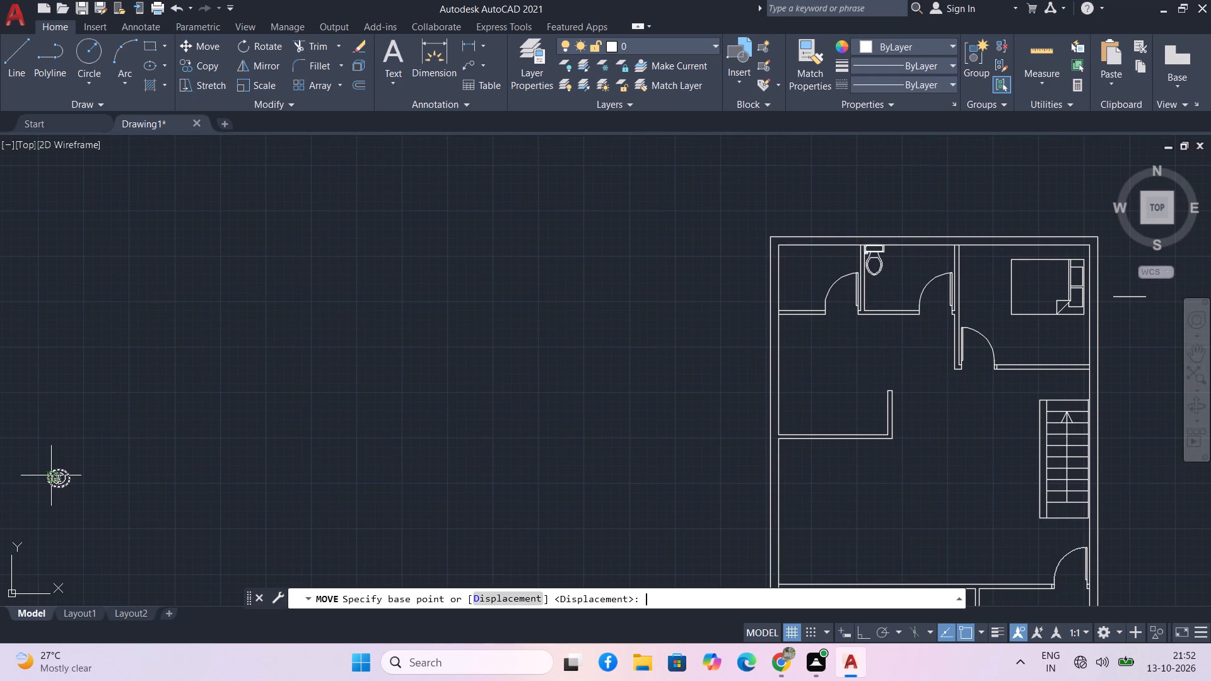
pyautogui.click(55, 475)
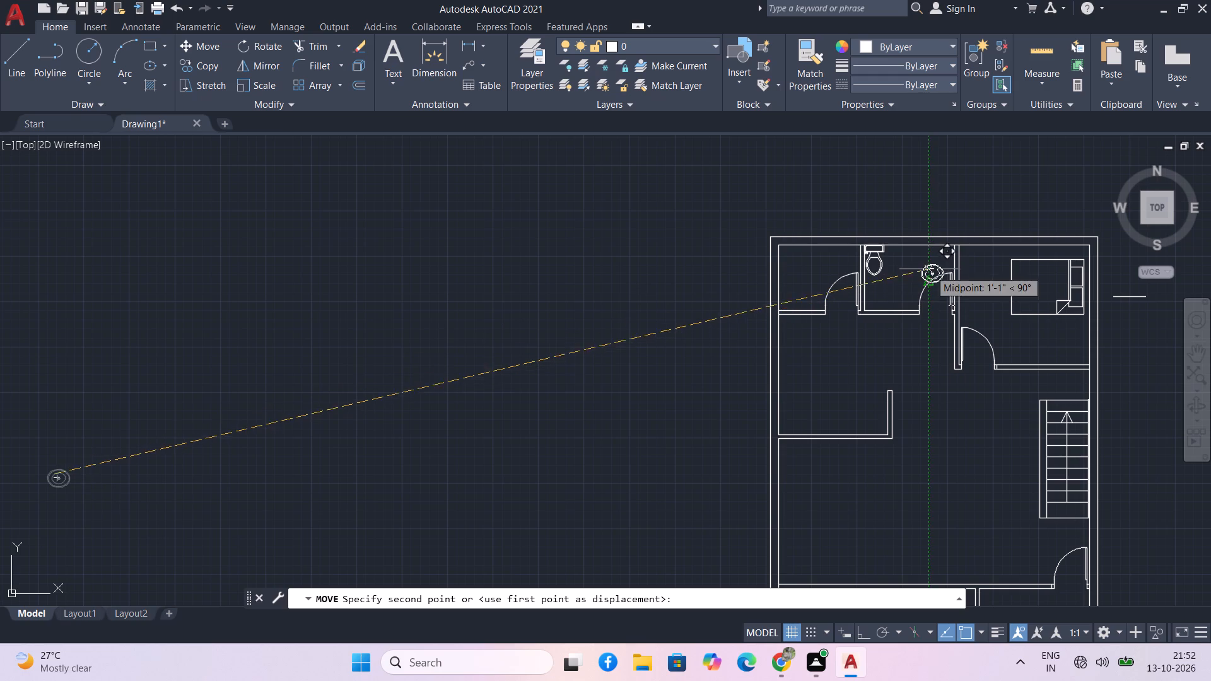
pyautogui.scroll(3, 890, 300)
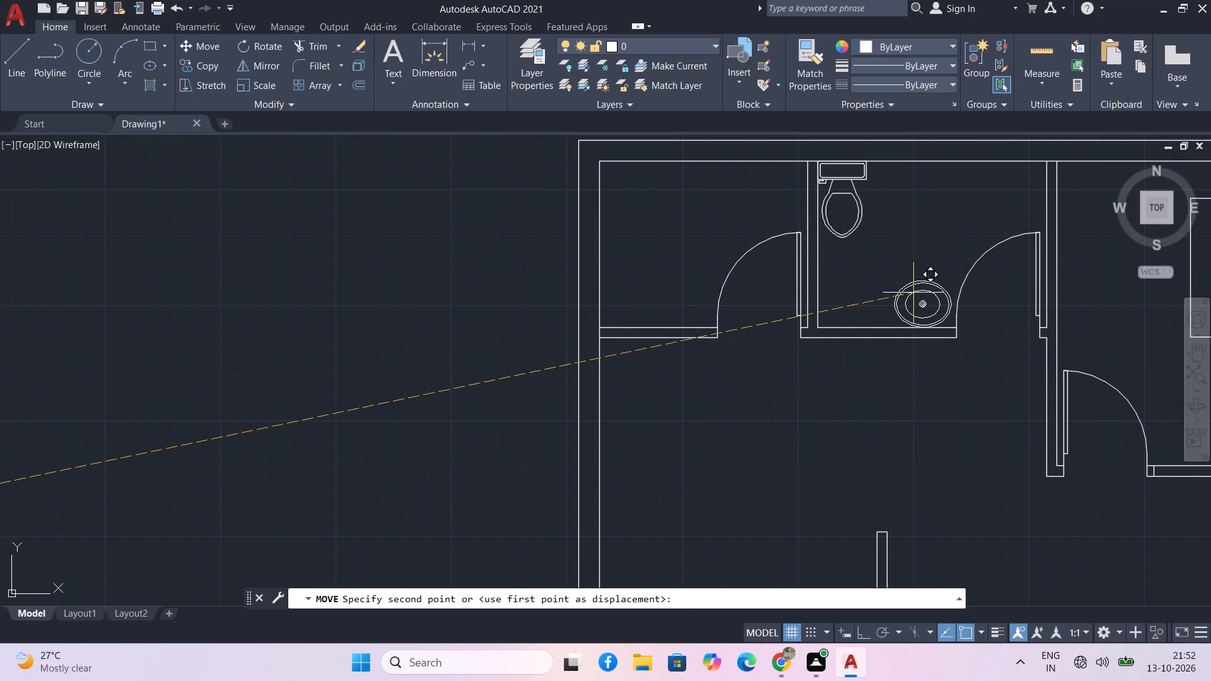
pyautogui.click(913, 293)
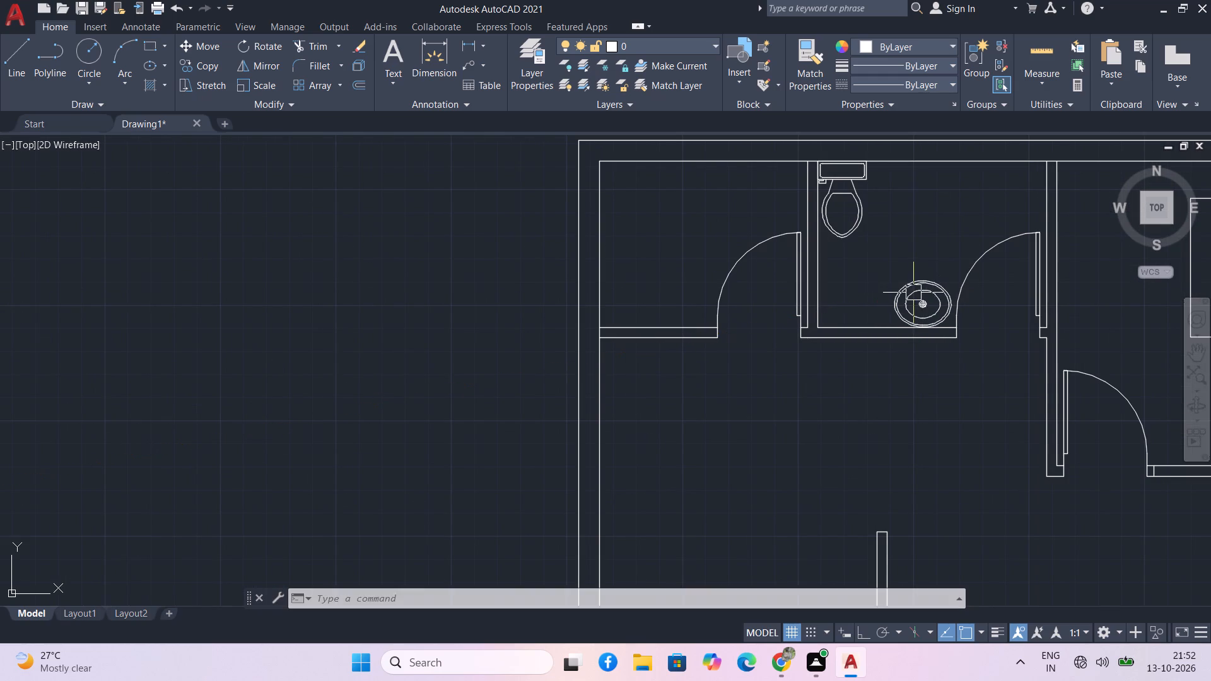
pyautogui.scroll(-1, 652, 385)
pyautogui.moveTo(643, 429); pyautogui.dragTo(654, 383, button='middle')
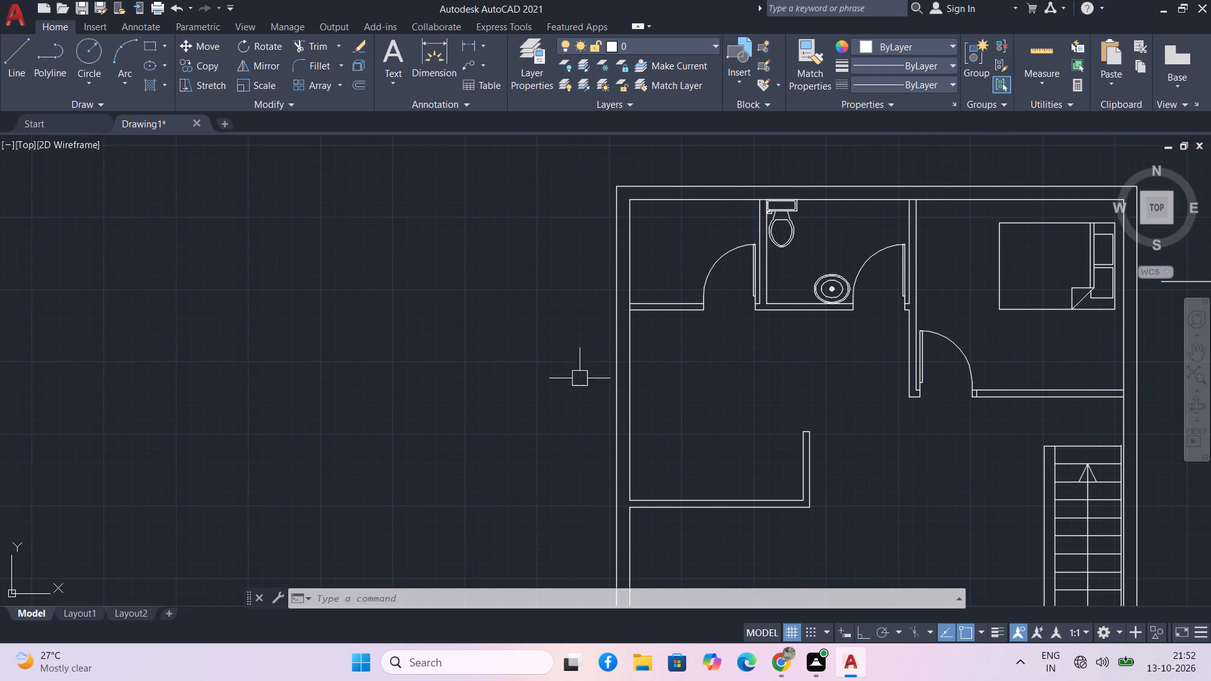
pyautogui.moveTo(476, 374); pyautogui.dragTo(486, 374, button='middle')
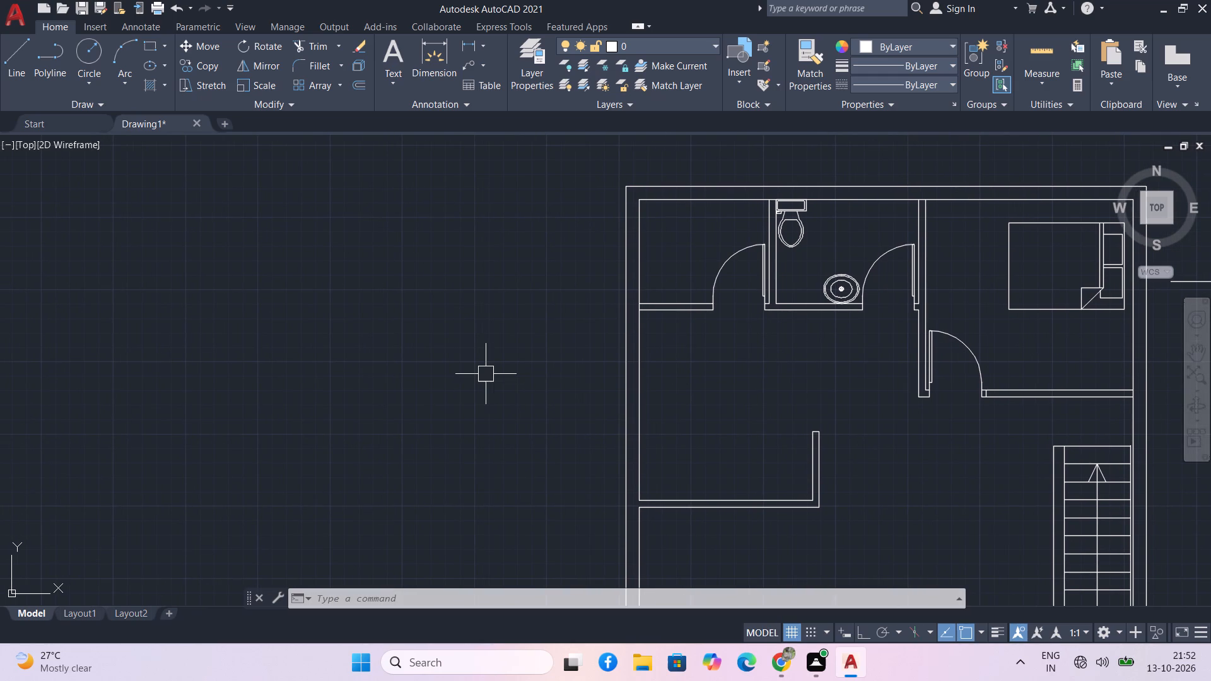
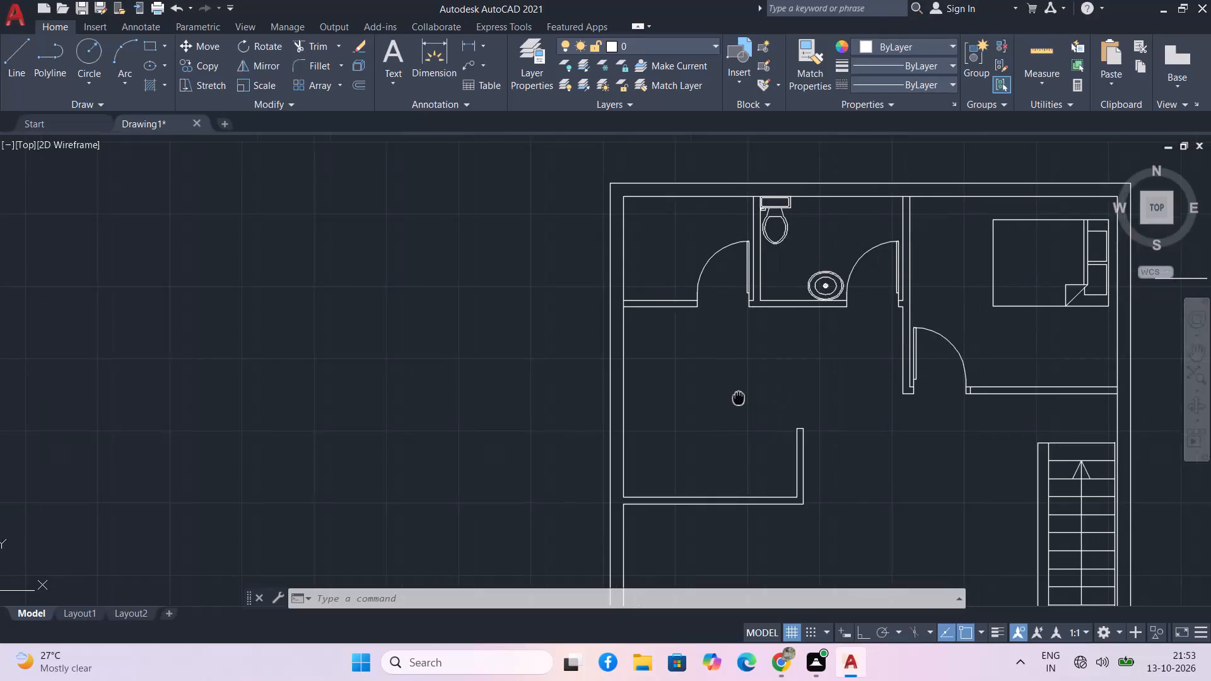
# Trim the top outer wall's inner line between the faces of both partition walls flanking the toilet room.
pyautogui.scroll(-1, 707, 367)
pyautogui.moveTo(797, 442); pyautogui.dragTo(730, 362, button='middle')
pyautogui.moveTo(728, 360); pyautogui.dragTo(731, 378, button='middle')
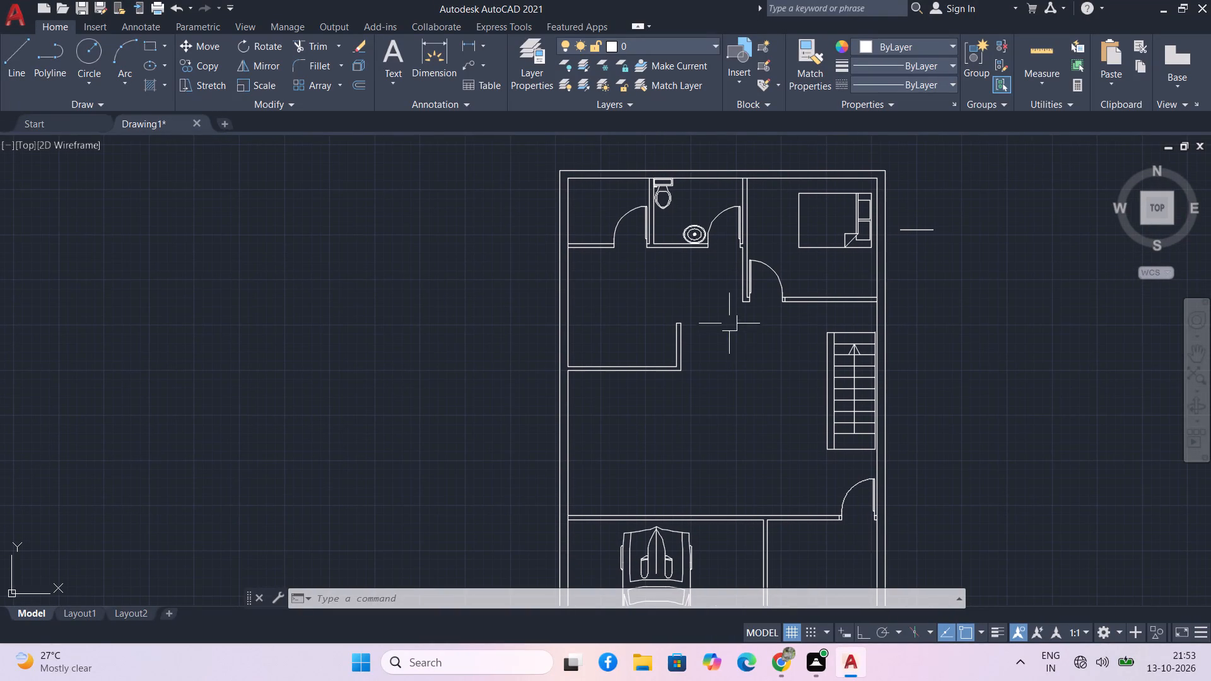
pyautogui.scroll(2, 751, 254)
pyautogui.moveTo(758, 230); pyautogui.dragTo(764, 289, button='middle')
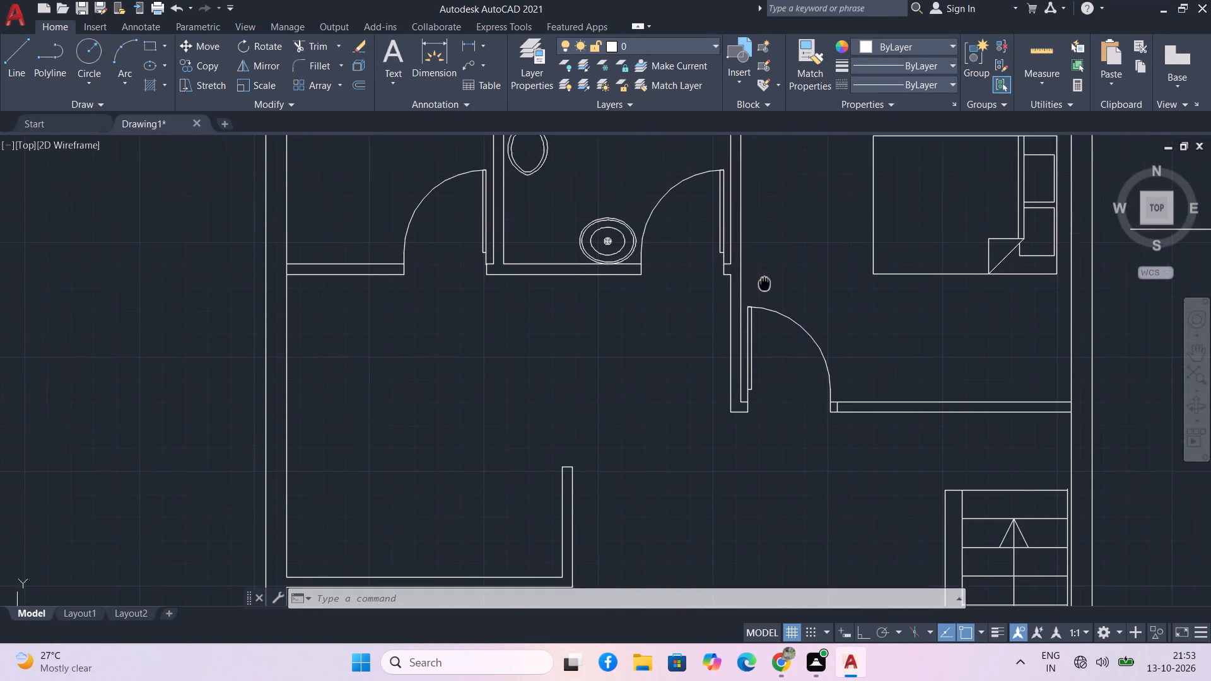
pyautogui.moveTo(764, 289); pyautogui.dragTo(746, 414, button='middle')
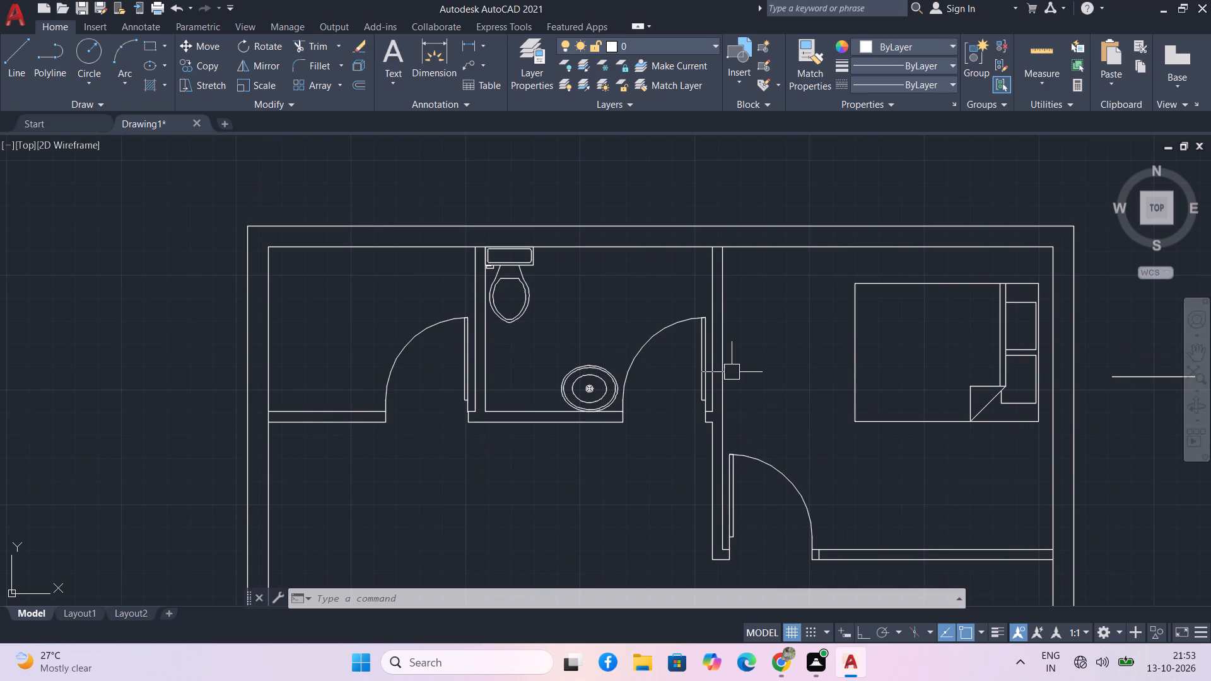
pyautogui.press('Escape')
pyautogui.write('tr')
pyautogui.press('space')
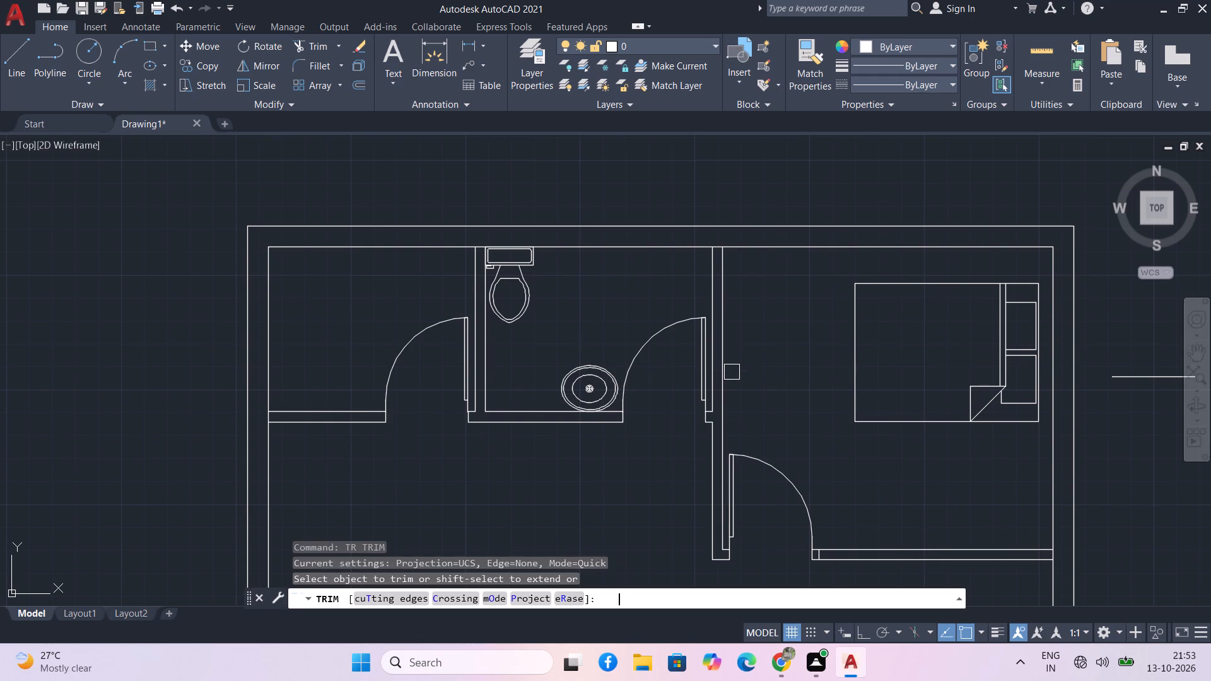
pyautogui.scroll(3, 722, 237)
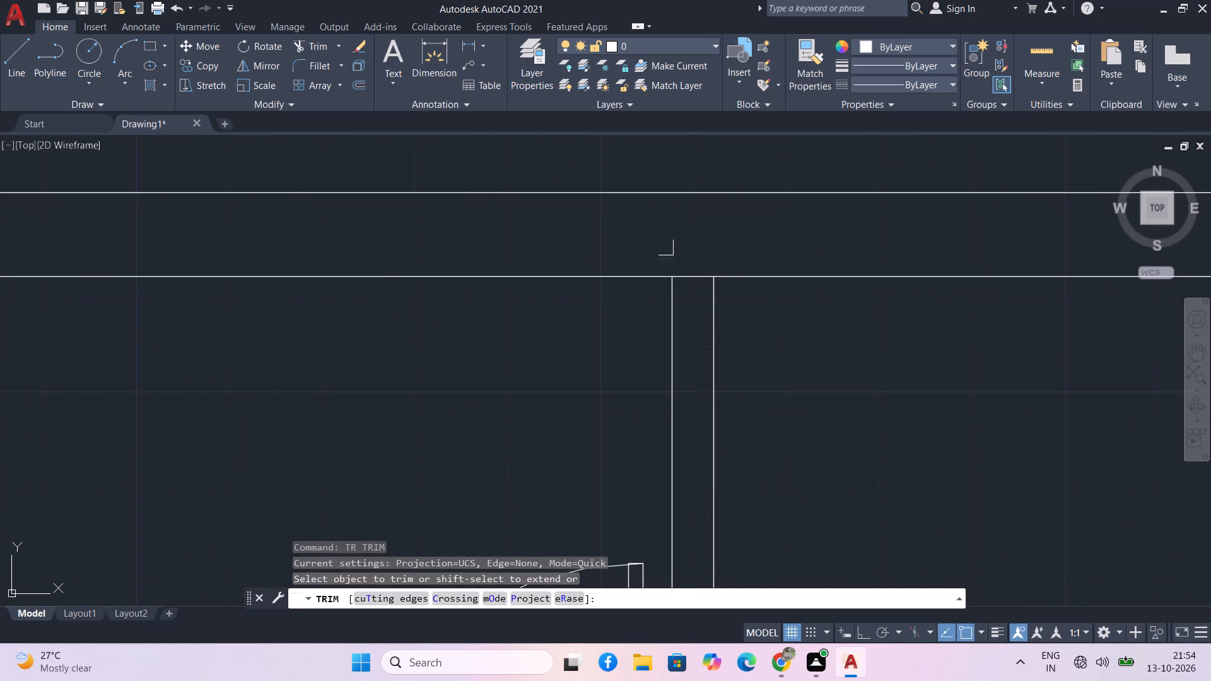
pyautogui.moveTo(690, 257); pyautogui.dragTo(694, 293)
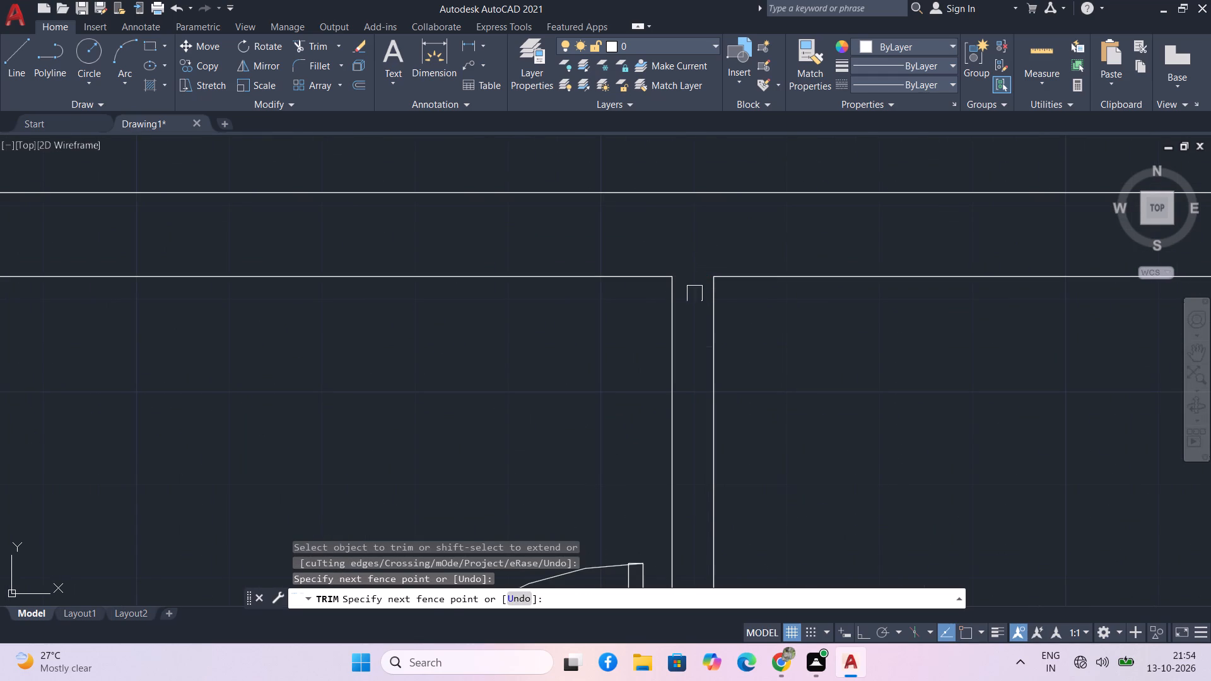
pyautogui.scroll(-2, 547, 246)
pyautogui.scroll(3, 235, 260)
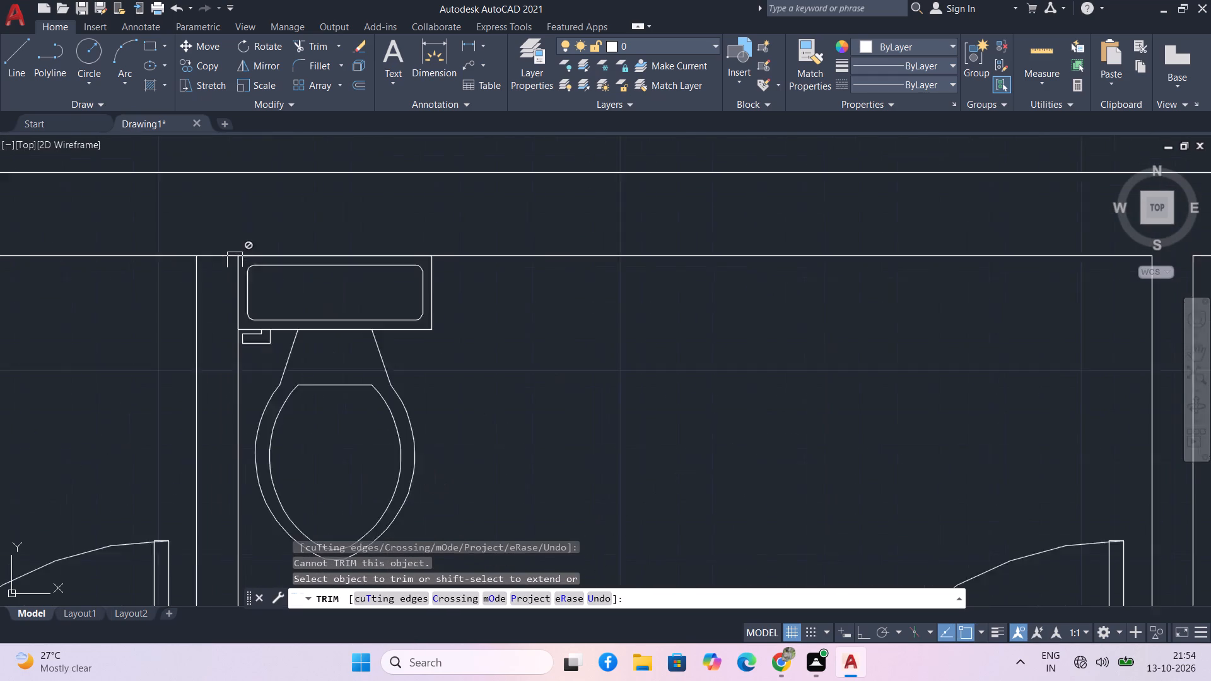
pyautogui.scroll(1, 235, 260)
pyautogui.moveTo(208, 232); pyautogui.dragTo(221, 259)
pyautogui.scroll(-2, 221, 259)
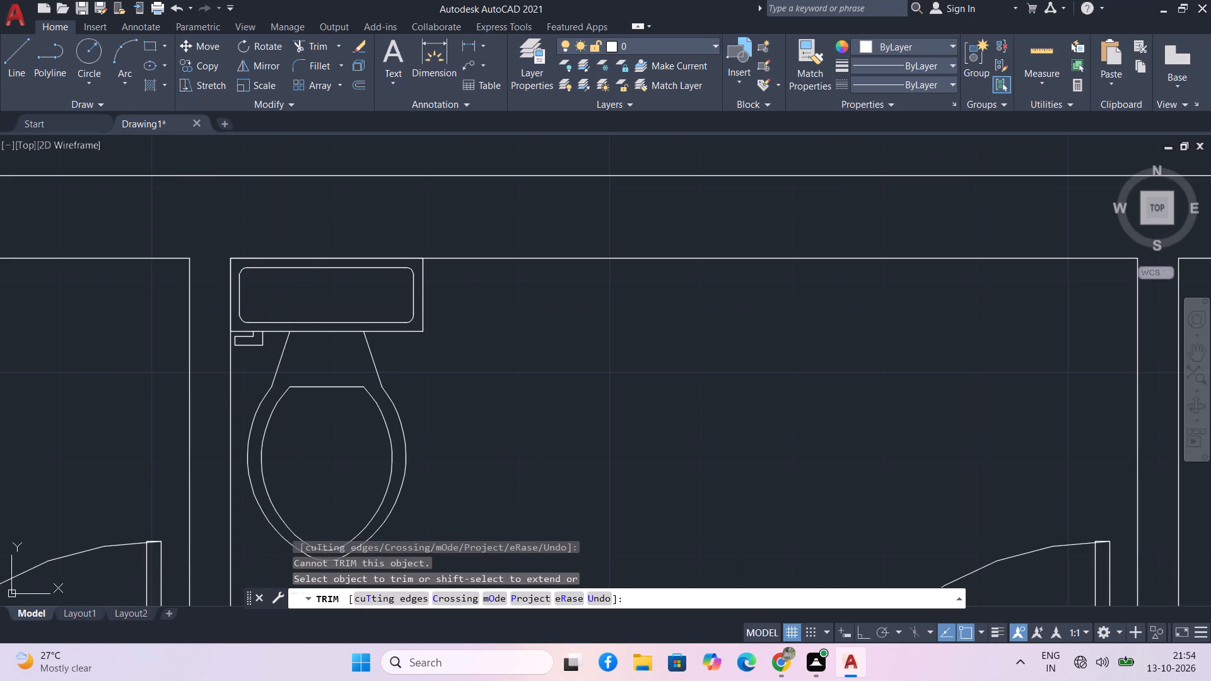
# Trim the right outer wall's inner line where the bedroom's lower wall joins it.
pyautogui.scroll(-1, 559, 330)
pyautogui.moveTo(584, 330); pyautogui.dragTo(373, 324, button='middle')
pyautogui.scroll(-1, 517, 342)
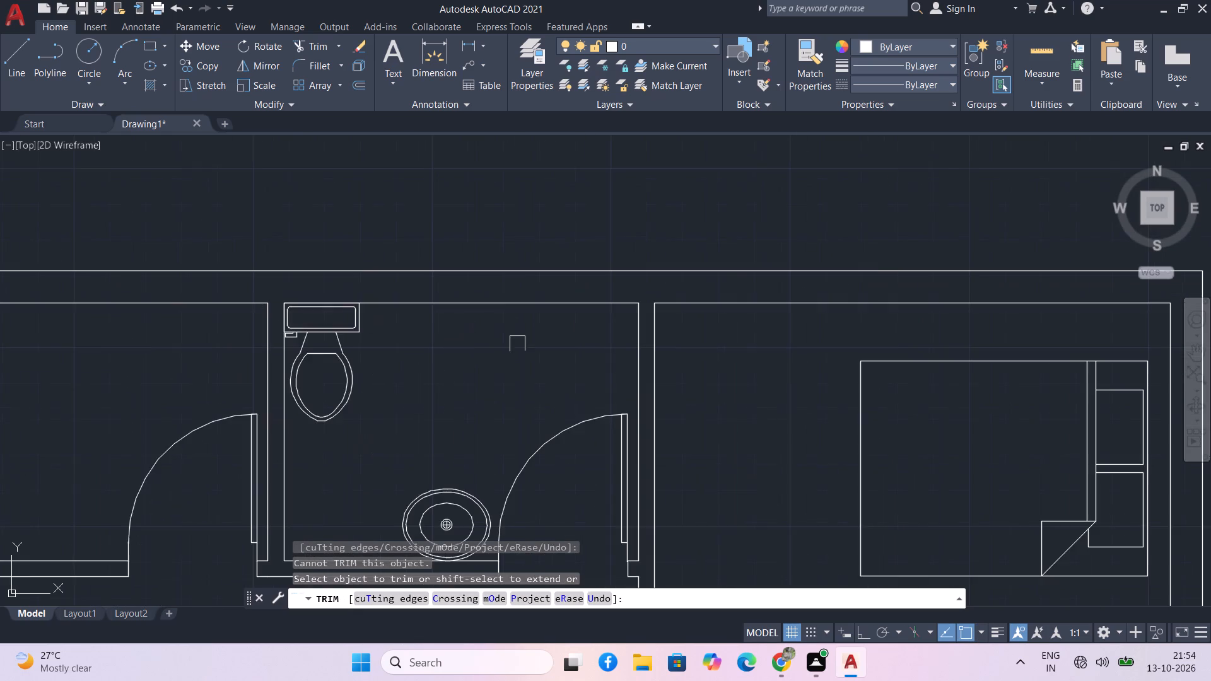
pyautogui.scroll(-1, 605, 356)
pyautogui.scroll(-1, 799, 354)
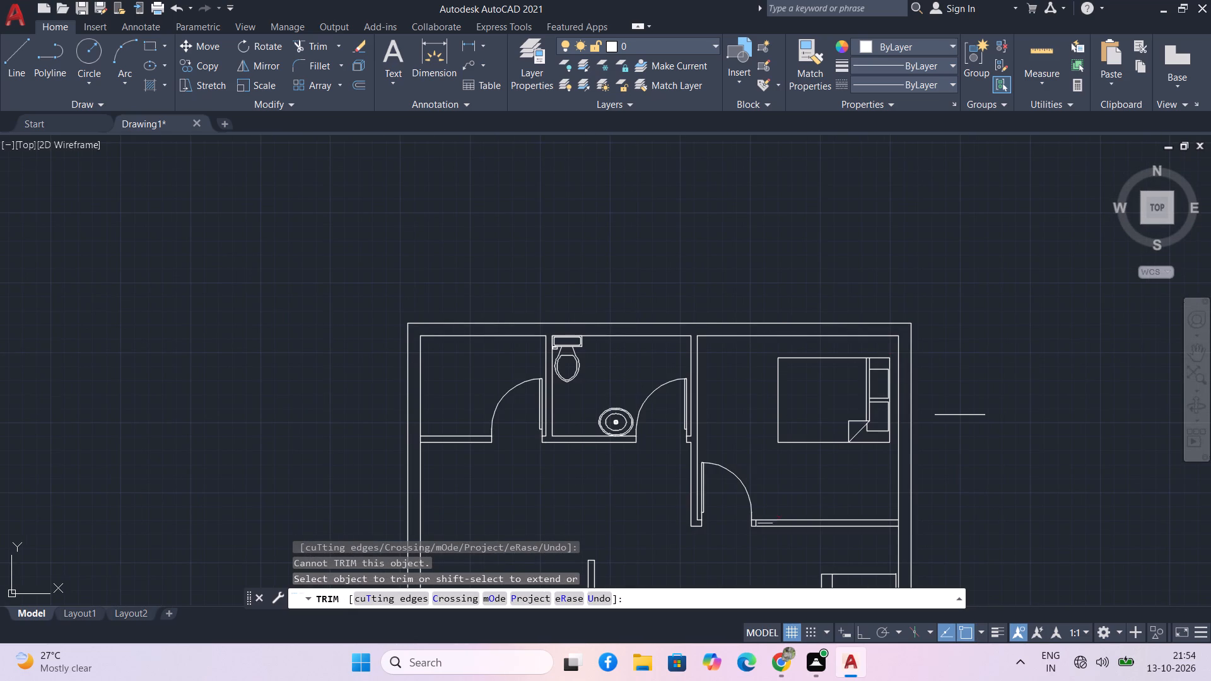
pyautogui.scroll(3, 894, 527)
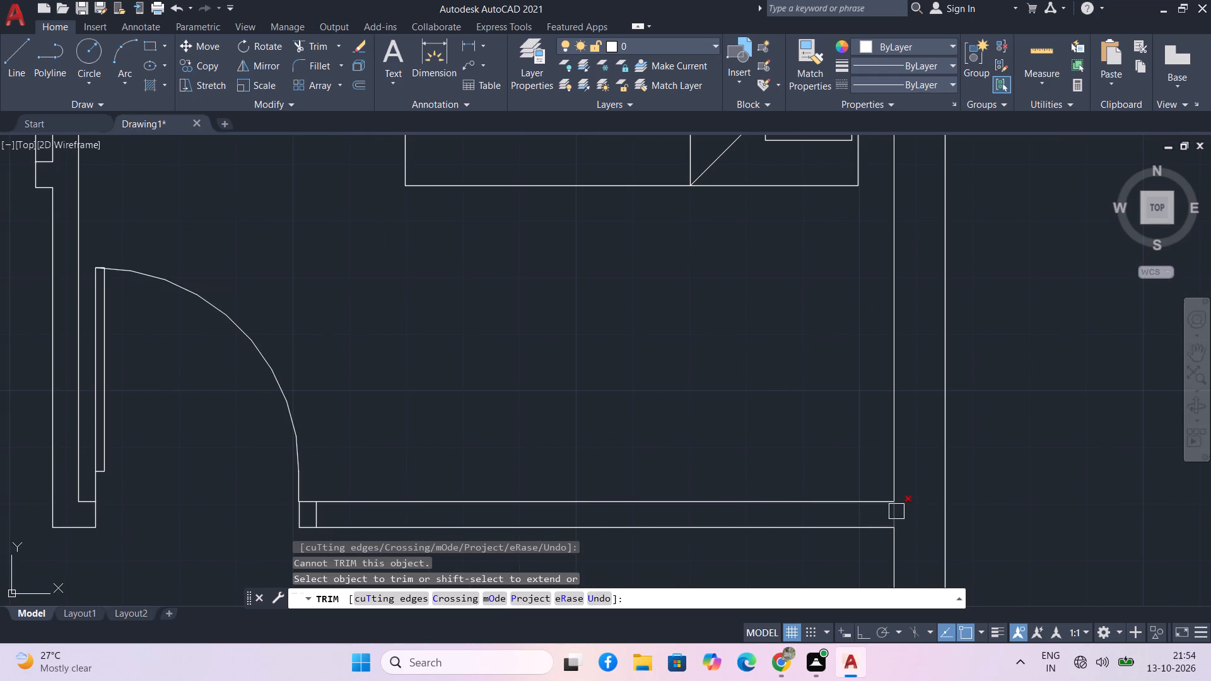
pyautogui.click(896, 511)
pyautogui.scroll(-2, 368, 502)
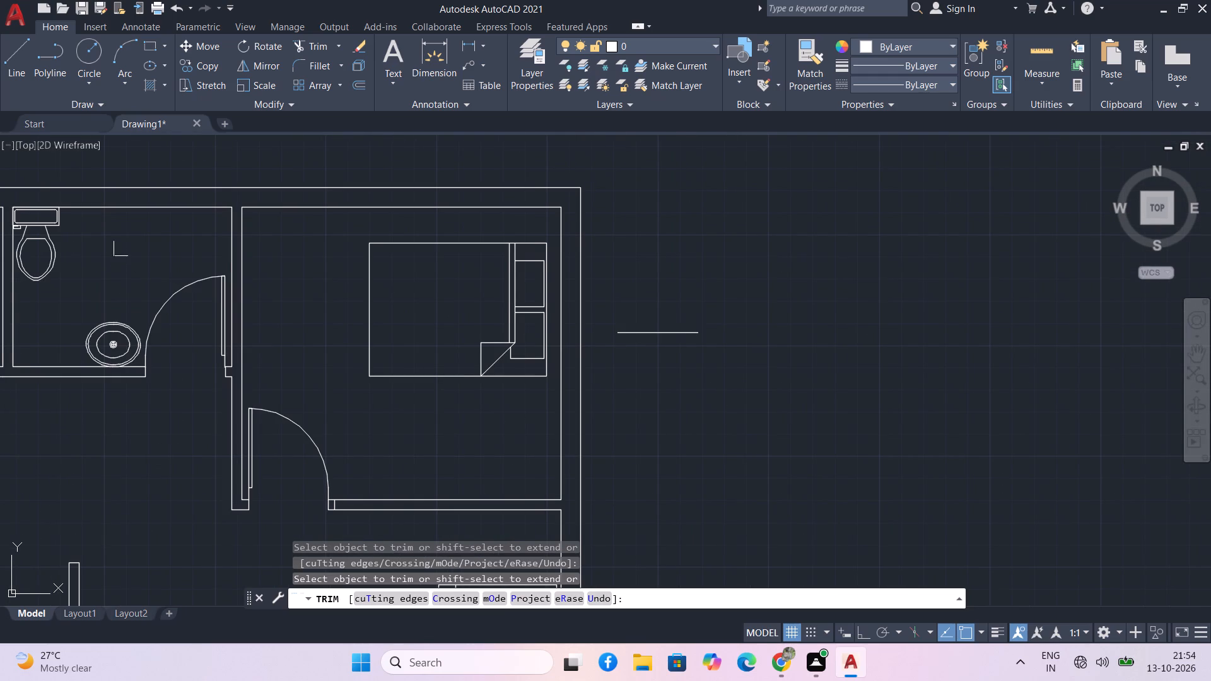
# Trim the left outer wall's inner line where the lower wall of the small top-left room joins it, and end Trim.
pyautogui.moveTo(243, 295); pyautogui.dragTo(532, 292, button='middle')
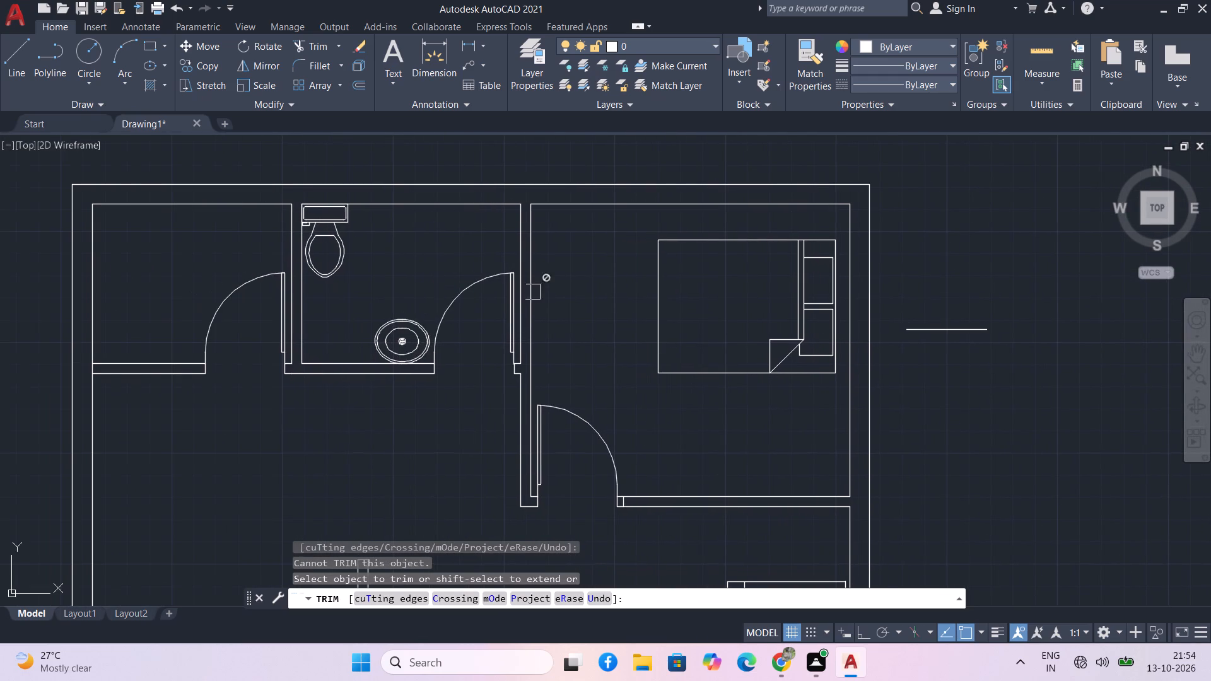
pyautogui.scroll(4, 86, 375)
pyautogui.moveTo(110, 359); pyautogui.dragTo(139, 355)
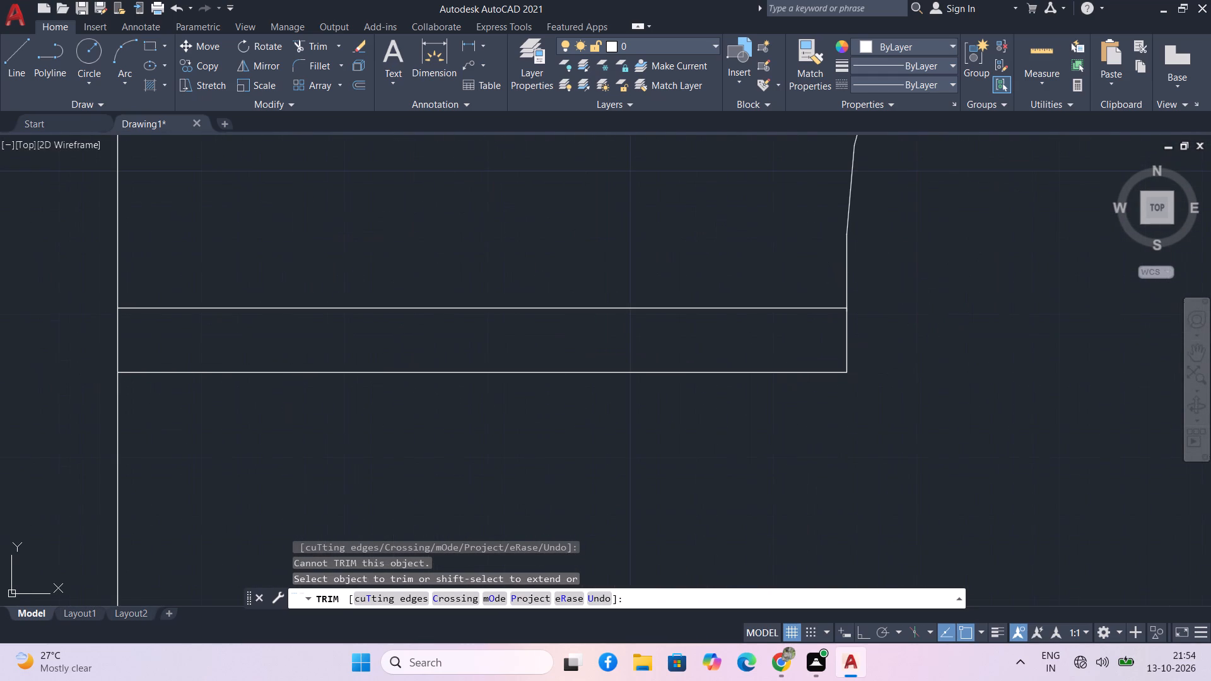
pyautogui.moveTo(139, 355); pyautogui.dragTo(192, 349)
pyautogui.scroll(-3, 546, 327)
pyautogui.scroll(-2, 573, 376)
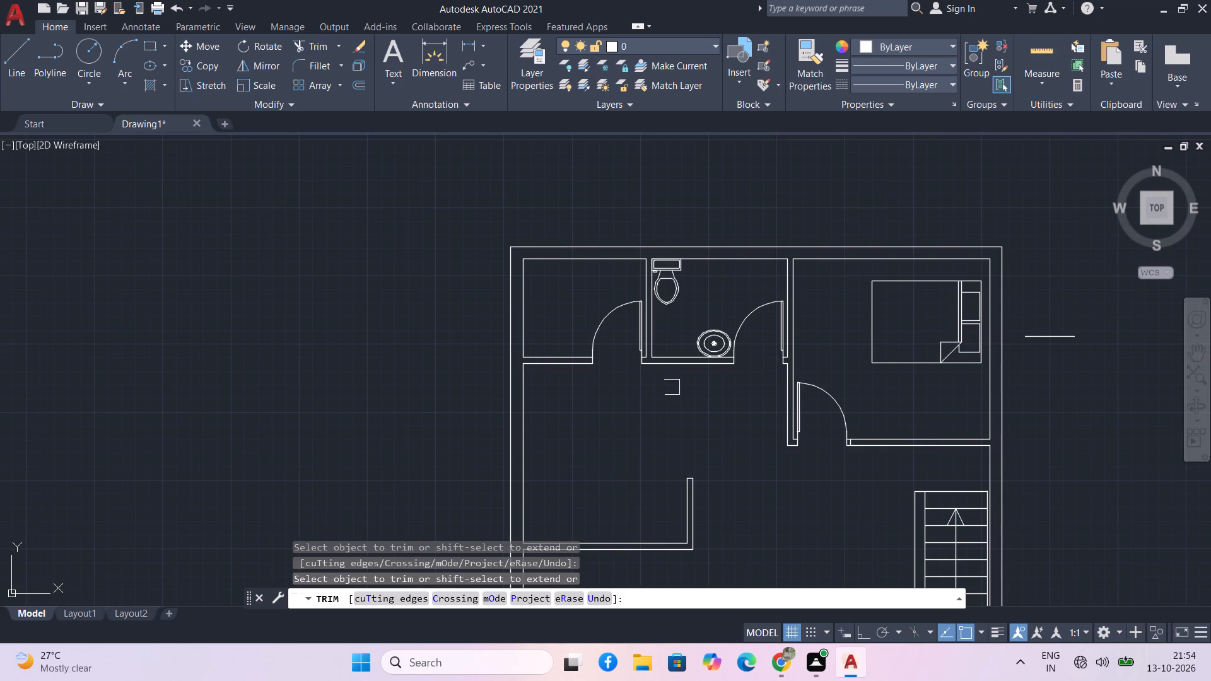
pyautogui.moveTo(680, 388); pyautogui.dragTo(588, 329, button='middle')
pyautogui.moveTo(626, 392); pyautogui.dragTo(617, 373, button='middle')
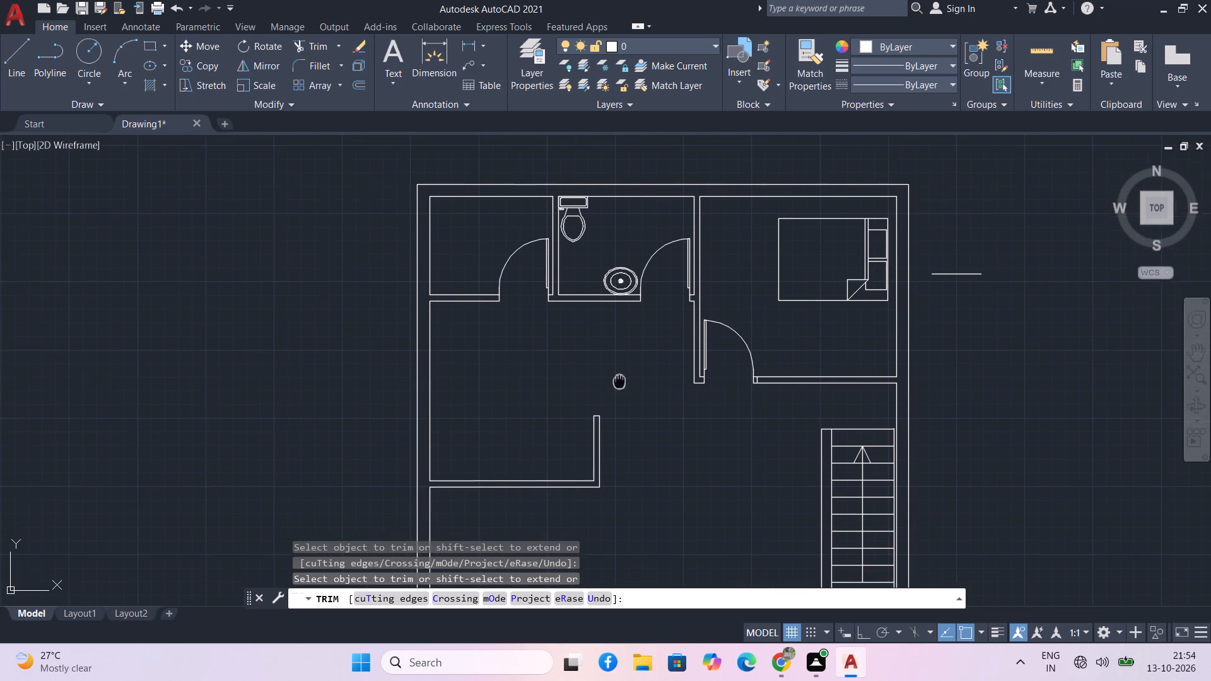
pyautogui.moveTo(617, 373); pyautogui.dragTo(611, 344, button='middle')
pyautogui.moveTo(687, 432); pyautogui.dragTo(695, 446, button='middle')
pyautogui.moveTo(228, 447); pyautogui.dragTo(252, 418, button='middle')
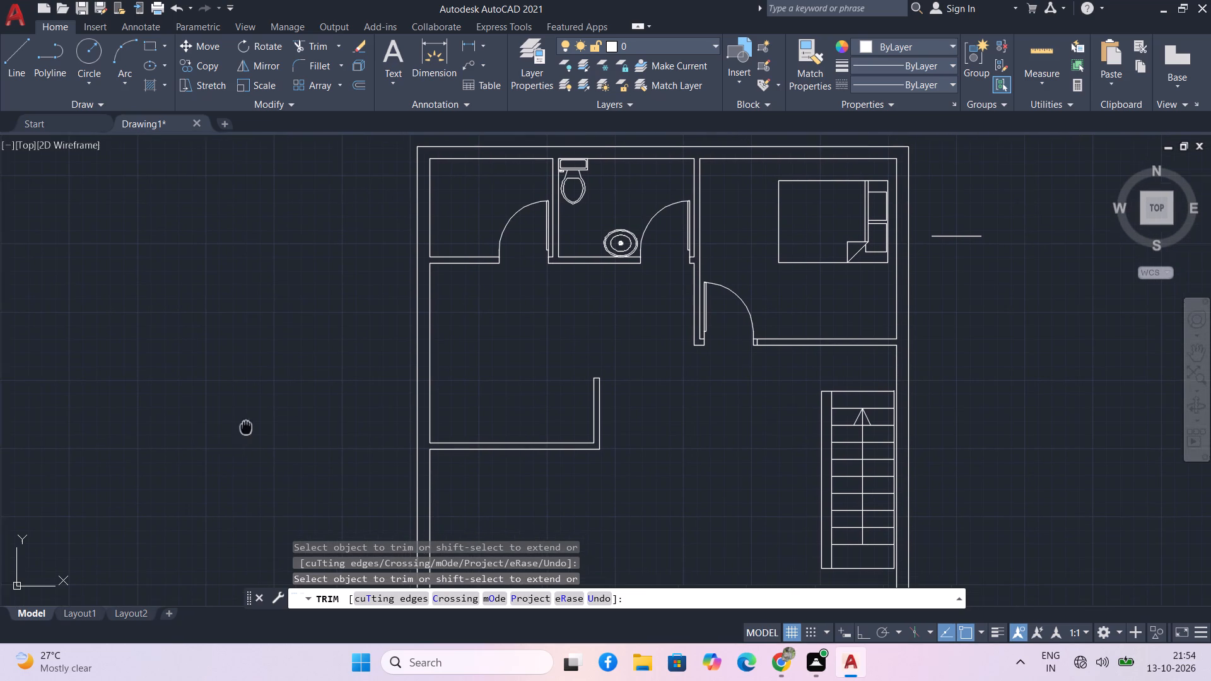
pyautogui.moveTo(252, 418); pyautogui.dragTo(260, 410, button='middle')
pyautogui.scroll(-2, 260, 412)
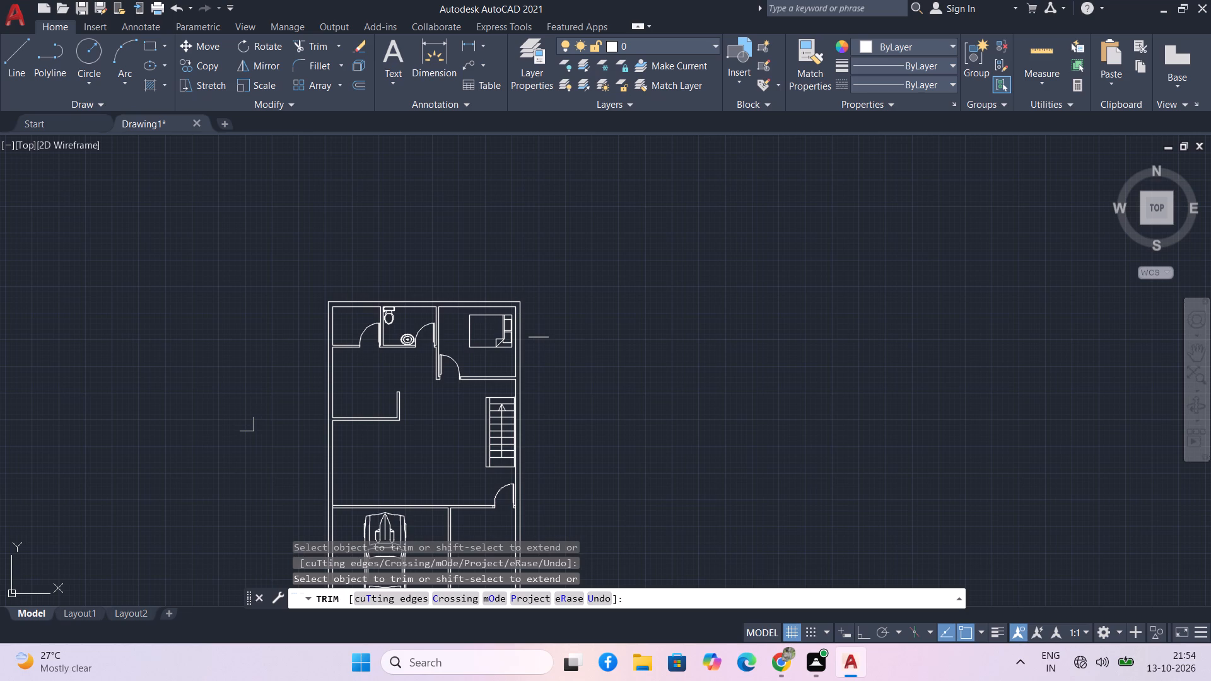
pyautogui.press('Escape')
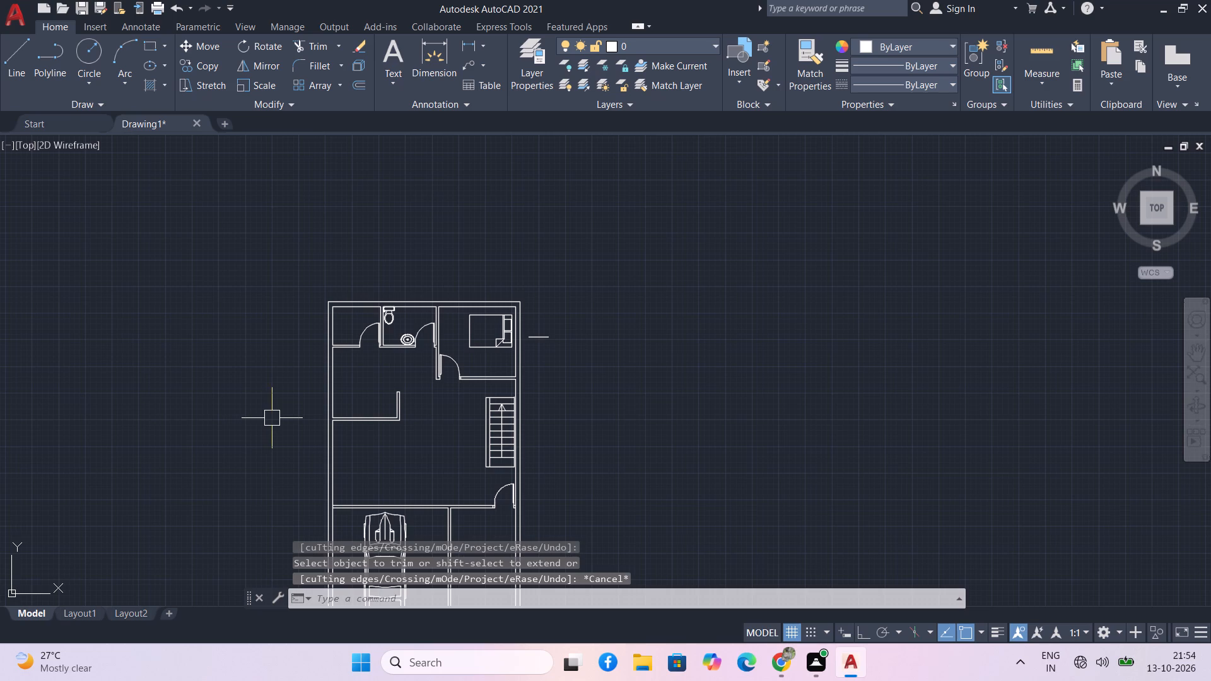
# Move the five loose furniture blocks together closer to the left side of the floor plan.
pyautogui.moveTo(274, 417); pyautogui.dragTo(332, 298, button='middle')
pyautogui.scroll(-1, 331, 305)
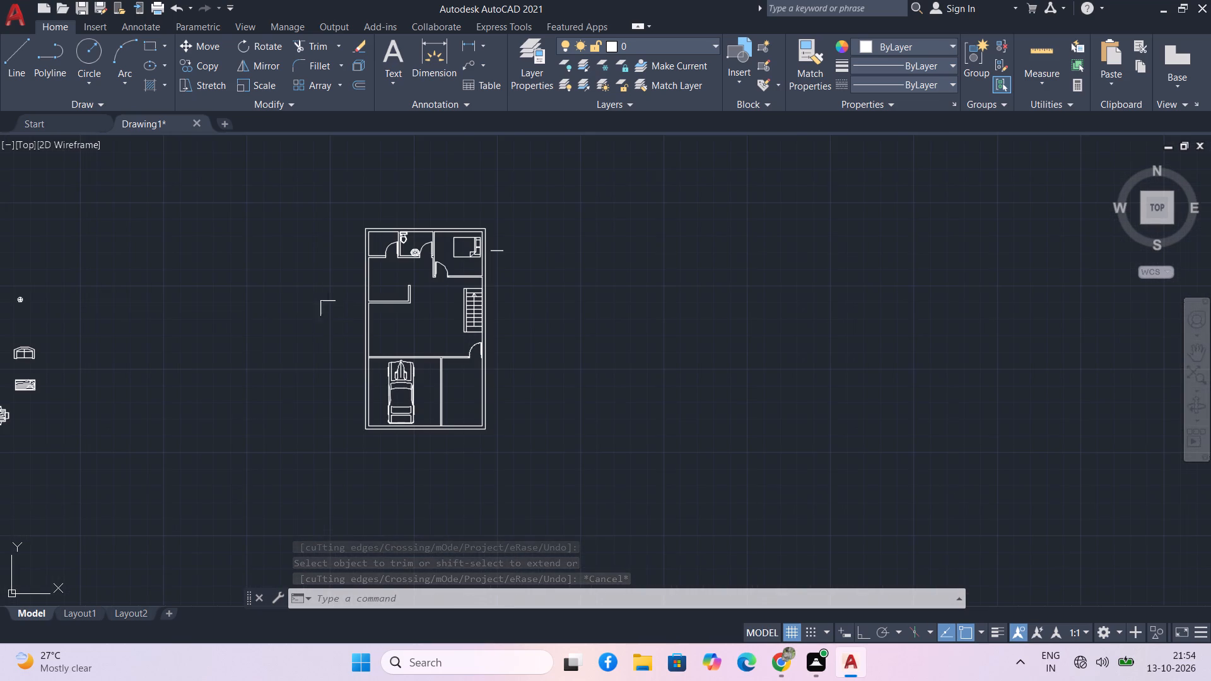
pyautogui.scroll(-1, 119, 410)
pyautogui.moveTo(119, 410); pyautogui.dragTo(146, 400, button='middle')
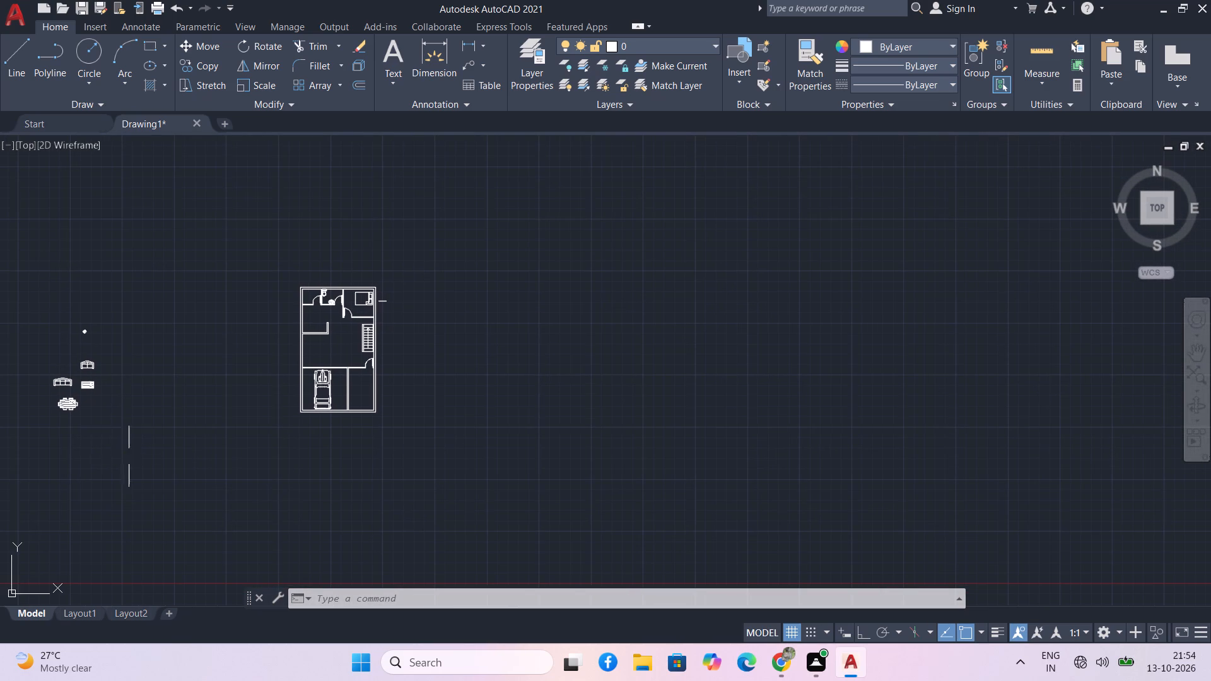
pyautogui.moveTo(124, 458); pyautogui.dragTo(91, 404)
pyautogui.click(47, 301)
pyautogui.write('m')
pyautogui.press('space')
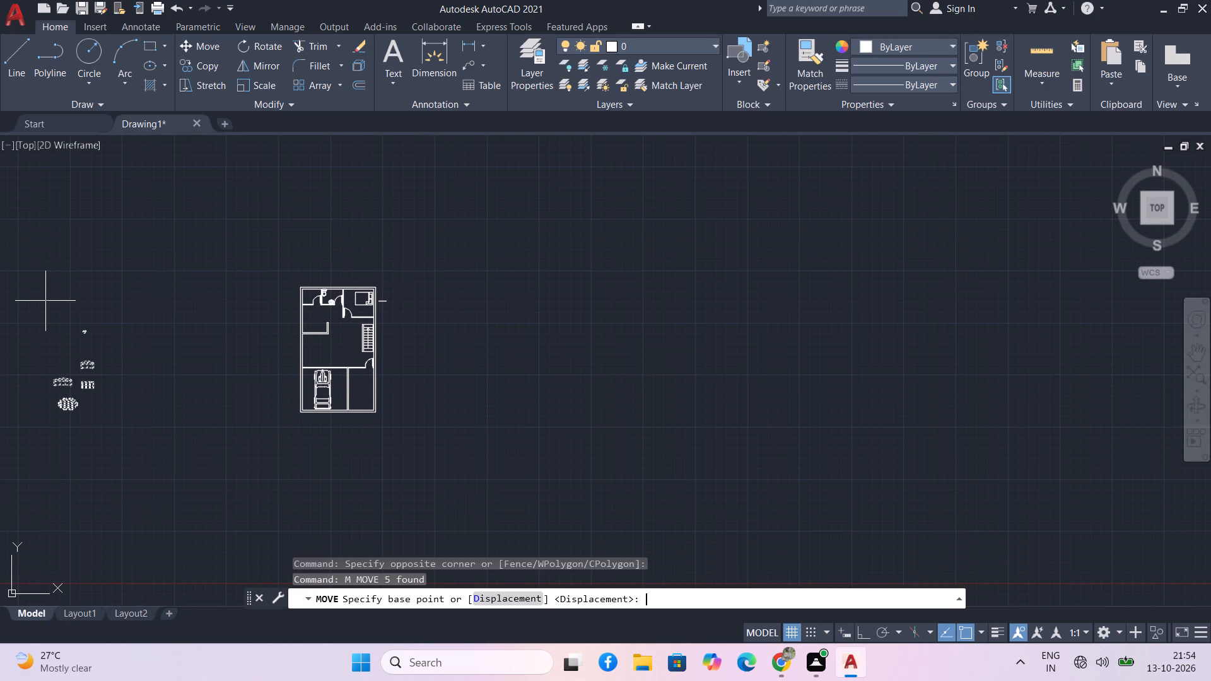
pyautogui.click(91, 378)
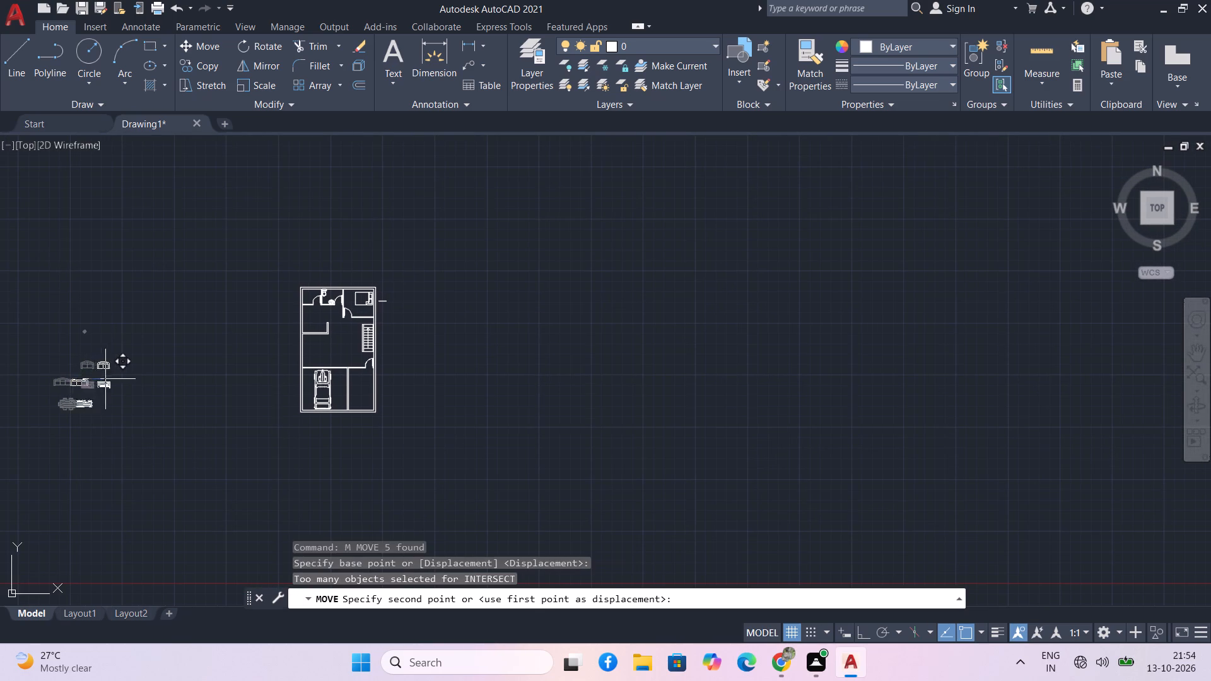
pyautogui.click(251, 373)
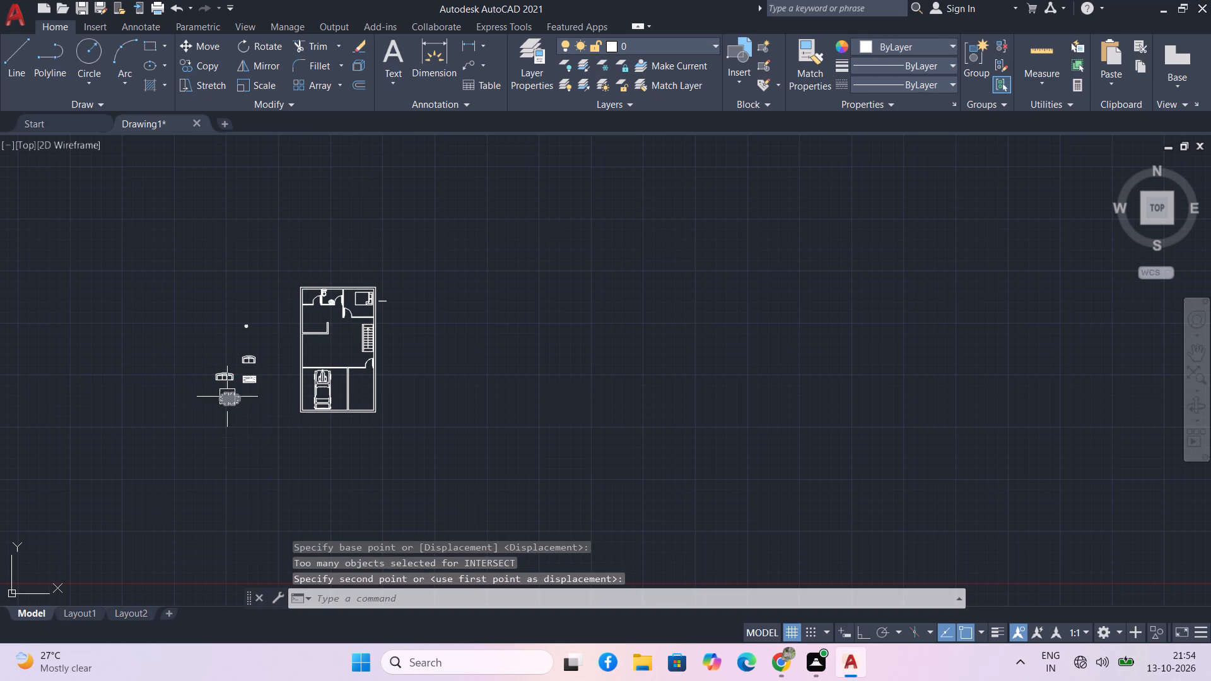
# Move the six-chair dining table block into the open central area, between the short partition wall and the staircase.
pyautogui.scroll(4, 227, 397)
pyautogui.moveTo(342, 498); pyautogui.dragTo(233, 448)
pyautogui.click(52, 409)
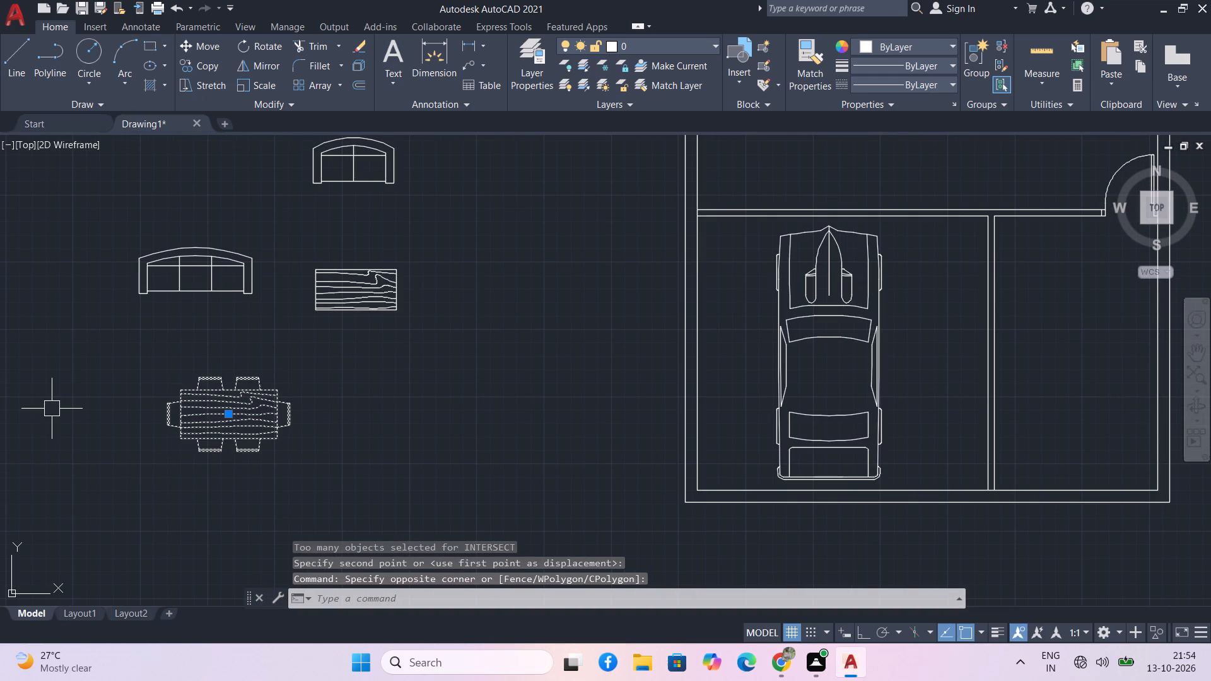
pyautogui.write('m')
pyautogui.press('space')
pyautogui.click(260, 401)
pyautogui.scroll(-1, 479, 308)
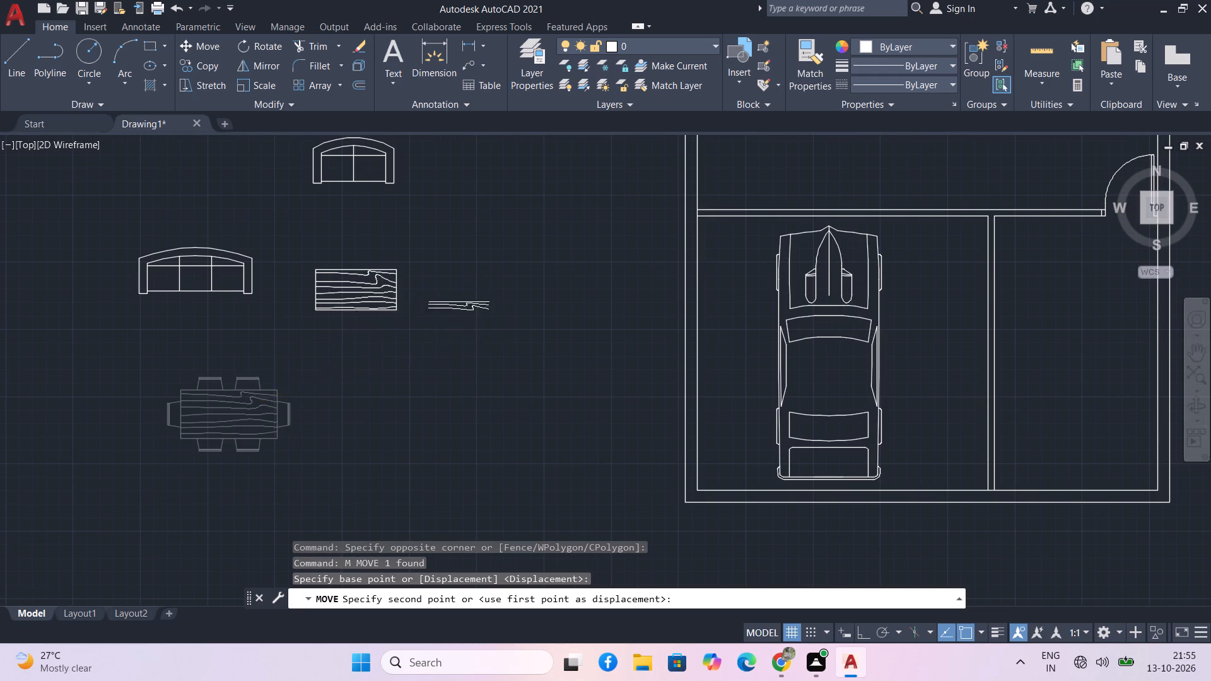
pyautogui.moveTo(487, 324); pyautogui.dragTo(290, 425, button='middle')
pyautogui.moveTo(594, 262); pyautogui.dragTo(549, 307, button='middle')
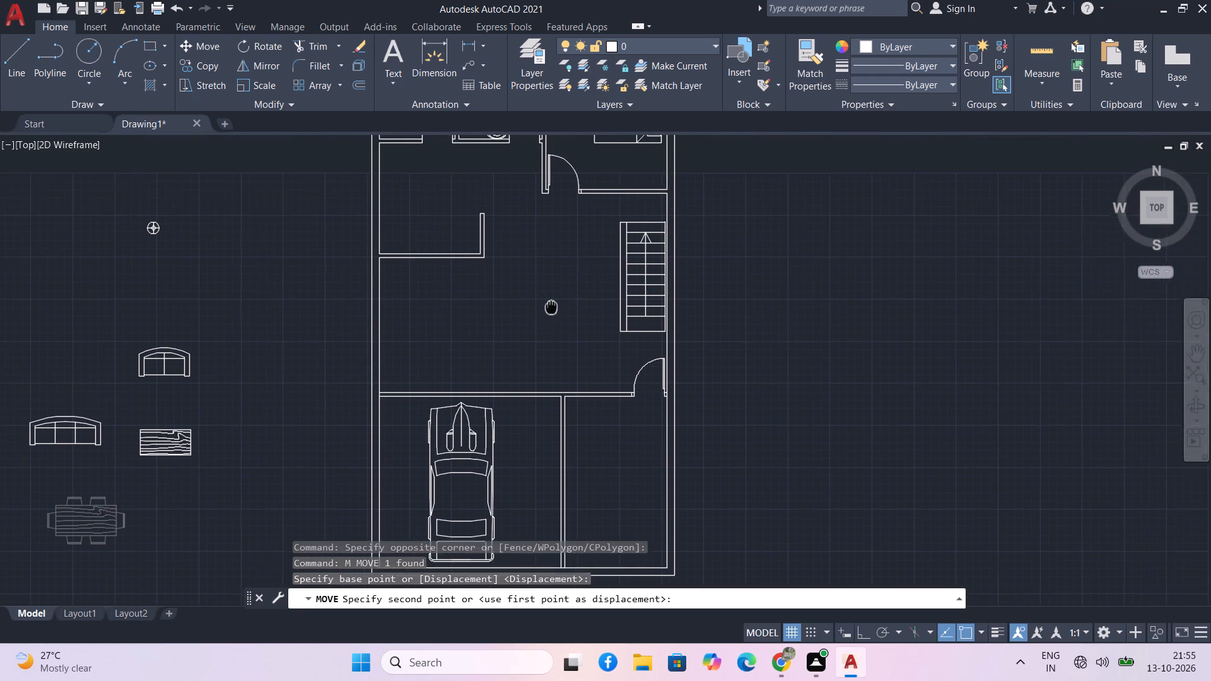
pyautogui.moveTo(549, 307); pyautogui.dragTo(512, 311, button='middle')
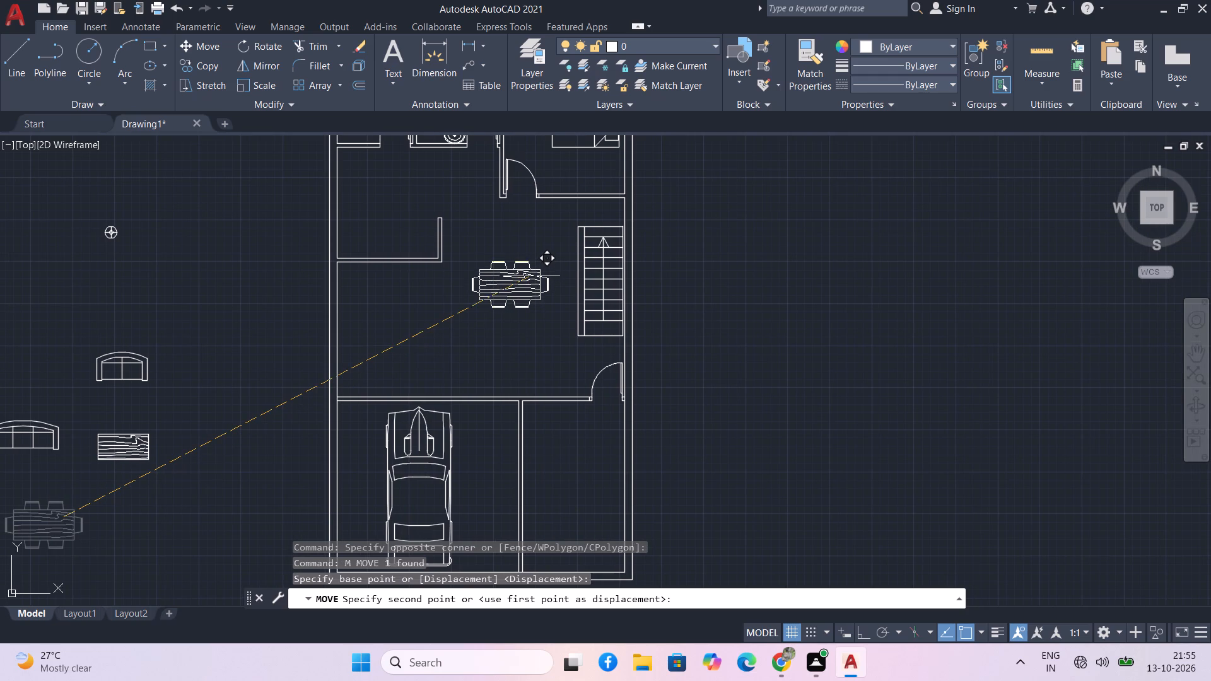
pyautogui.click(532, 276)
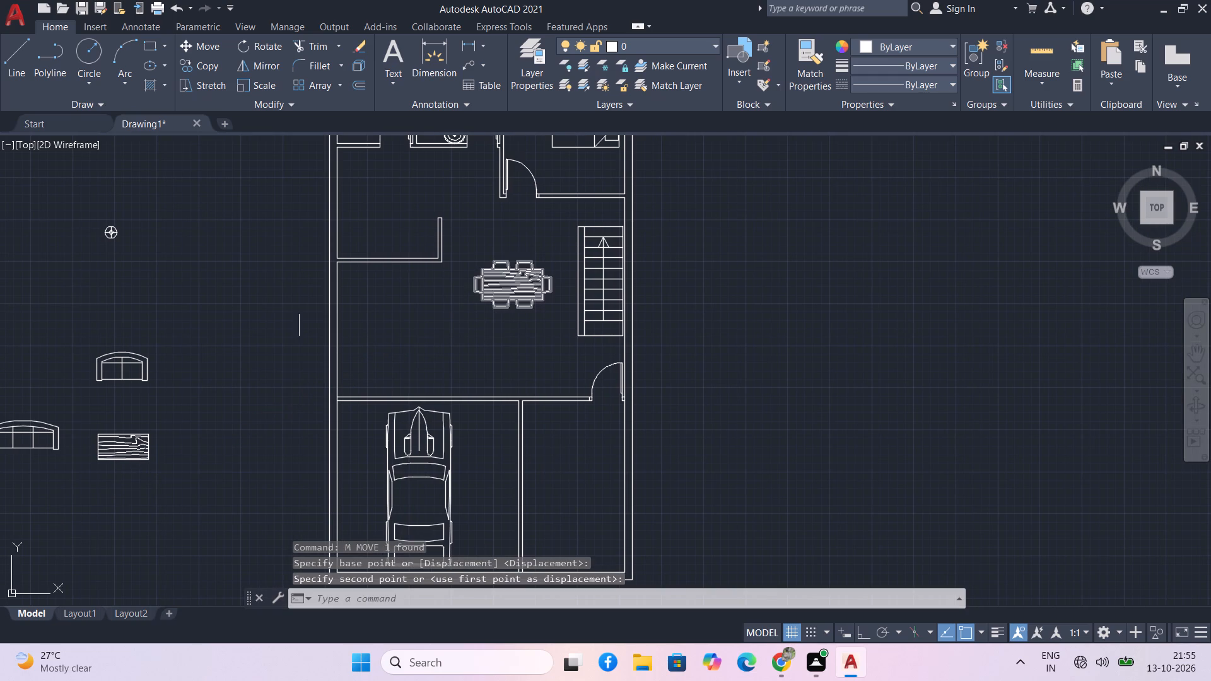
# Move the three-seat sofa into the living area, just below the horizontal partition wall beside the dining table.
pyautogui.click(59, 448)
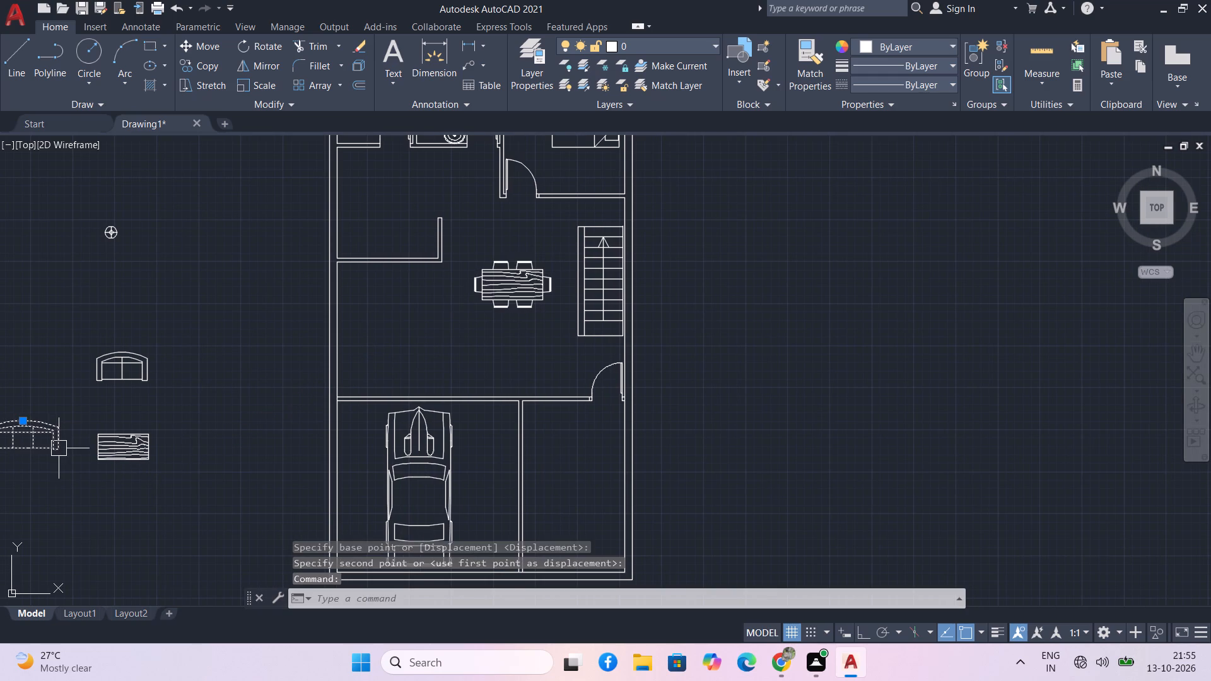
pyautogui.write('m')
pyautogui.press('space')
pyautogui.click(57, 440)
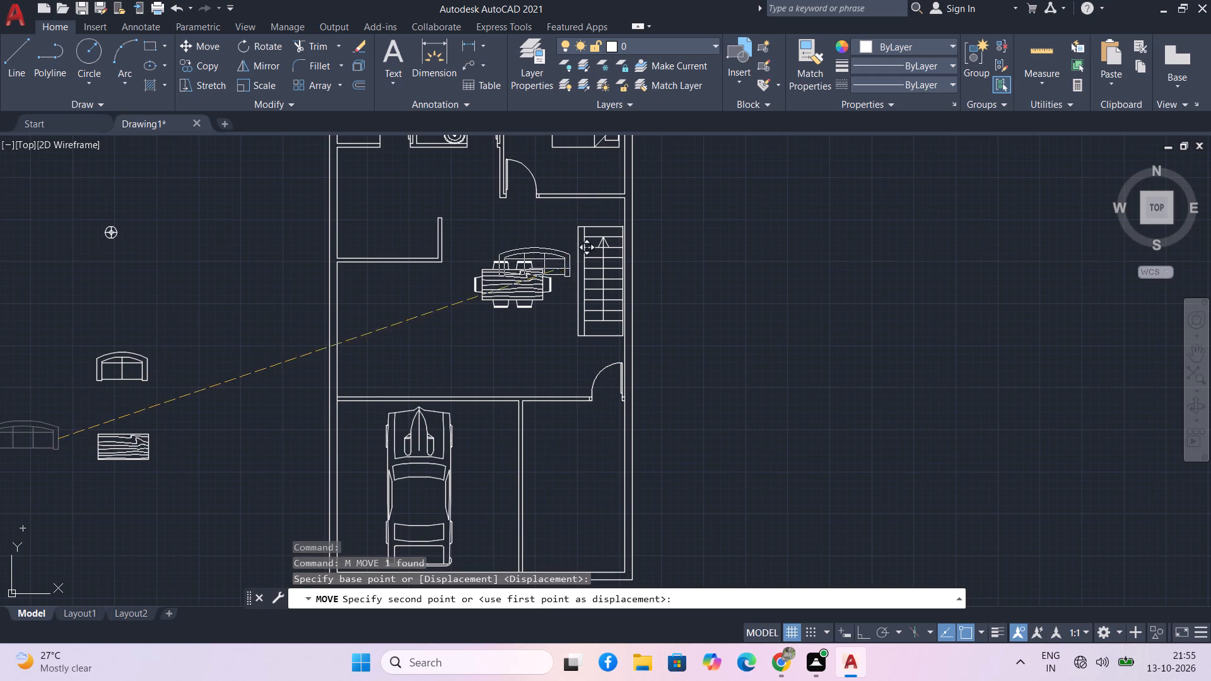
pyautogui.scroll(1, 424, 293)
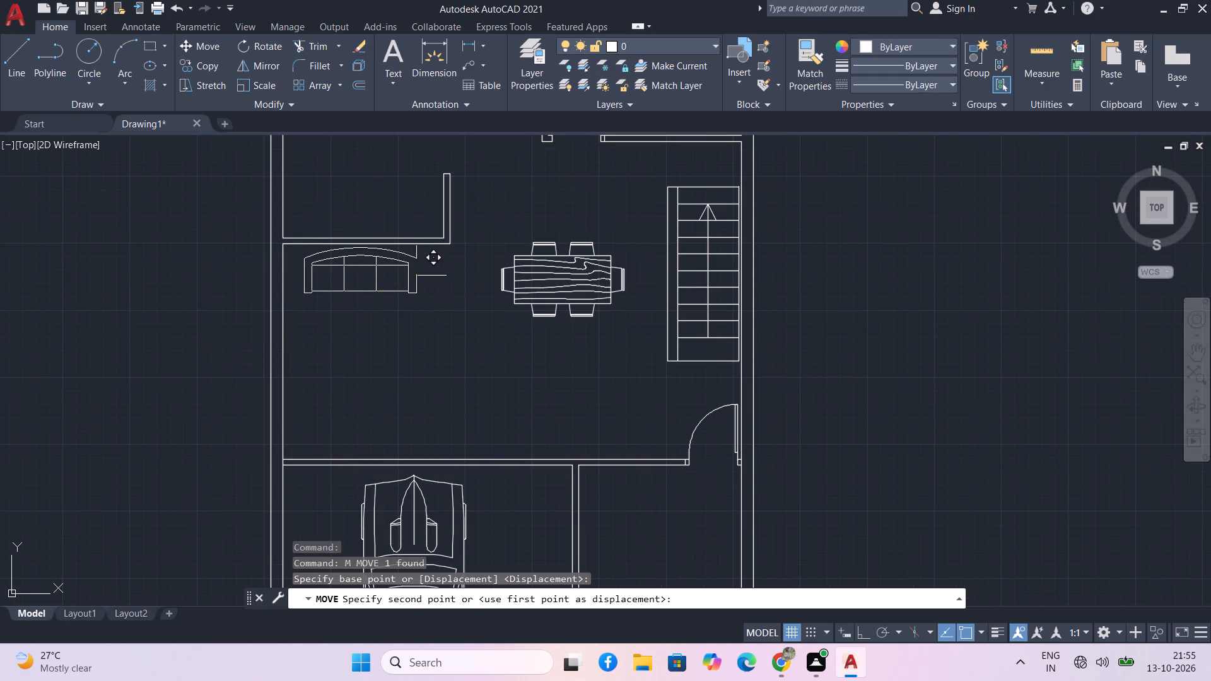
pyautogui.click(427, 277)
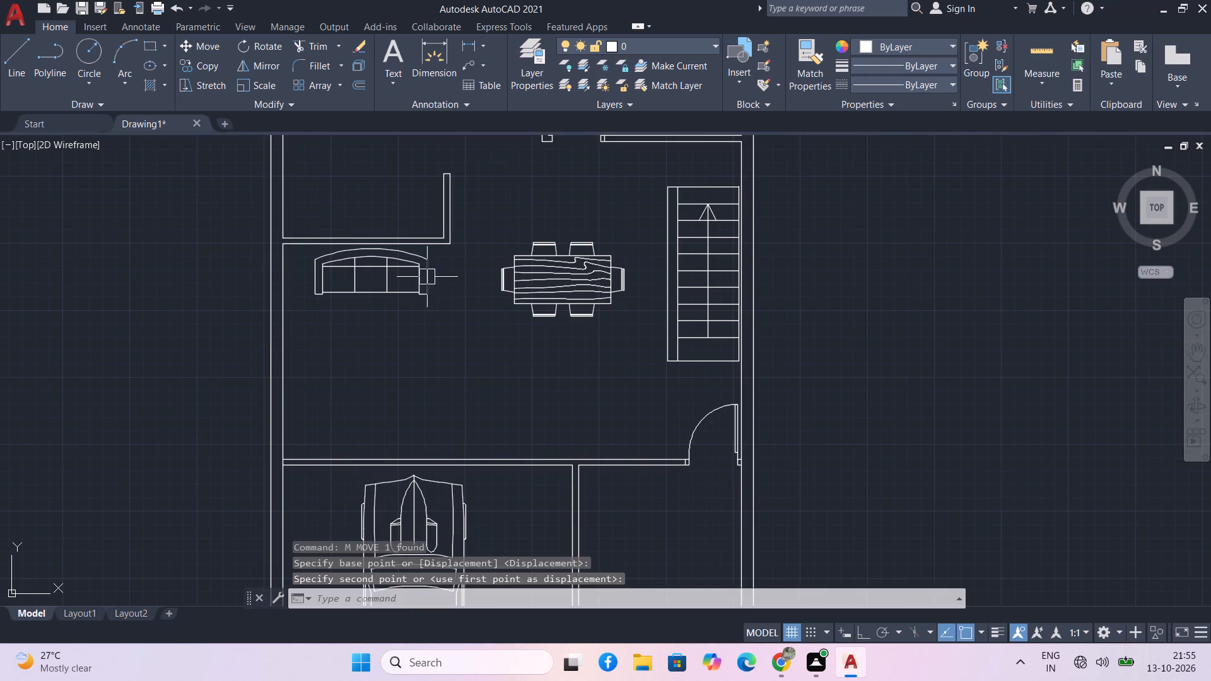
# Move the loose two-seat sofa block into the living area, below the three-seat sofa.
pyautogui.scroll(-2, 133, 351)
pyautogui.moveTo(133, 351); pyautogui.dragTo(209, 331, button='middle')
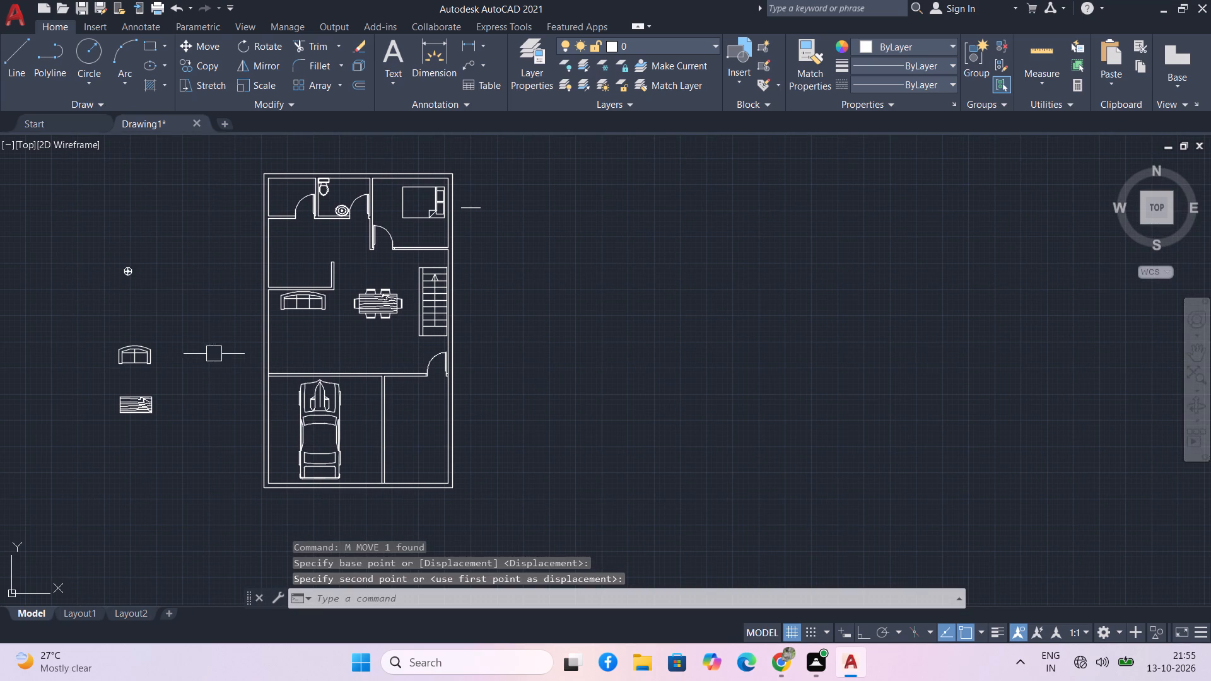
pyautogui.moveTo(208, 355); pyautogui.dragTo(172, 353)
pyautogui.click(123, 350)
pyautogui.write('m')
pyautogui.press('space')
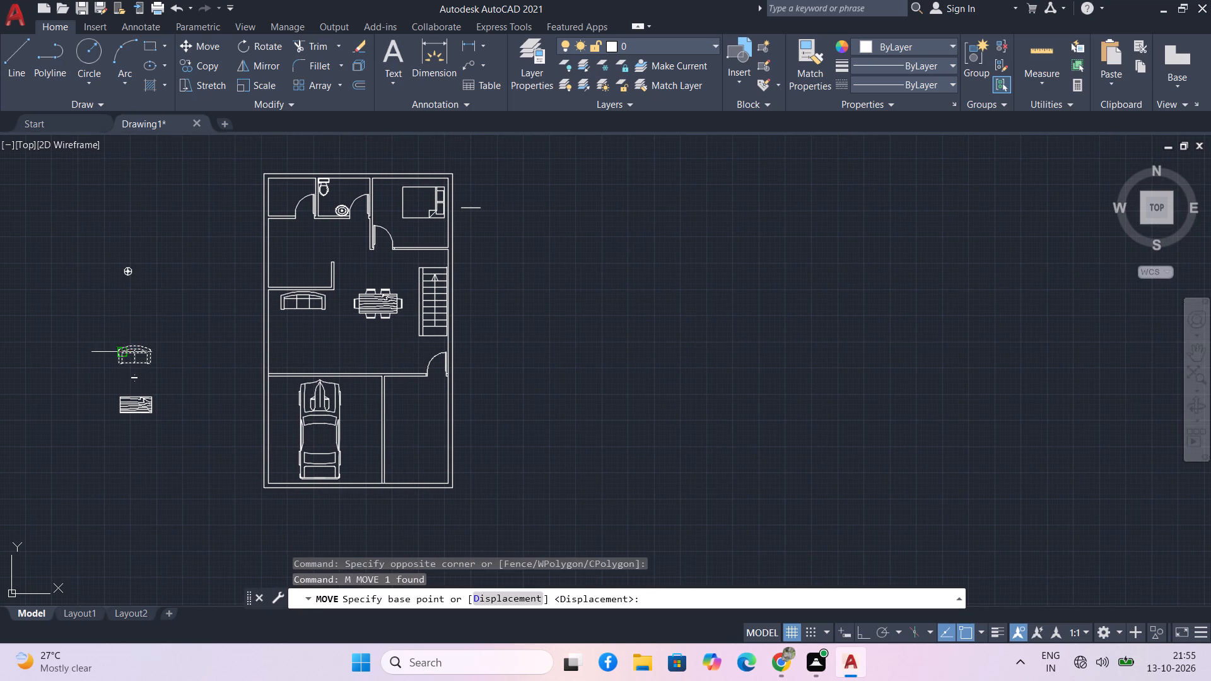
pyautogui.click(128, 352)
pyautogui.scroll(2, 264, 336)
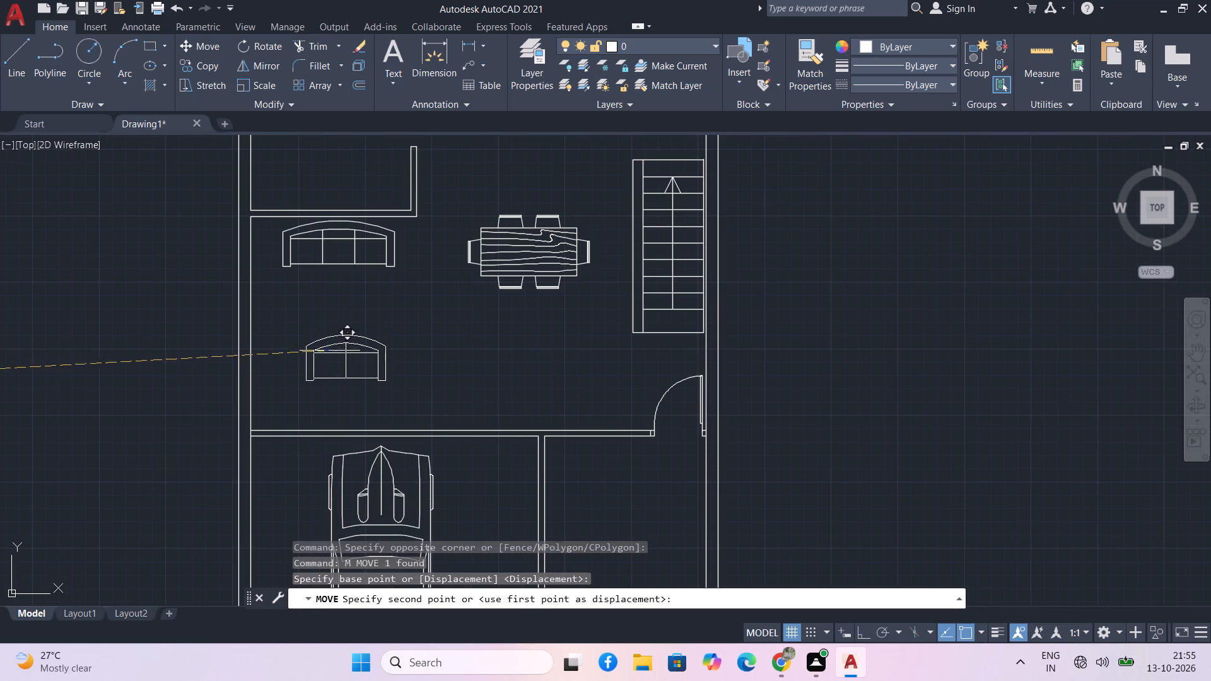
pyautogui.click(329, 344)
# Rotate the two-seat sofa about 72 degrees counterclockwise around its lower-left corner, so its back faces the left outer wall.
pyautogui.moveTo(406, 366); pyautogui.dragTo(370, 357)
pyautogui.click(335, 346)
pyautogui.write('ro')
pyautogui.press('space')
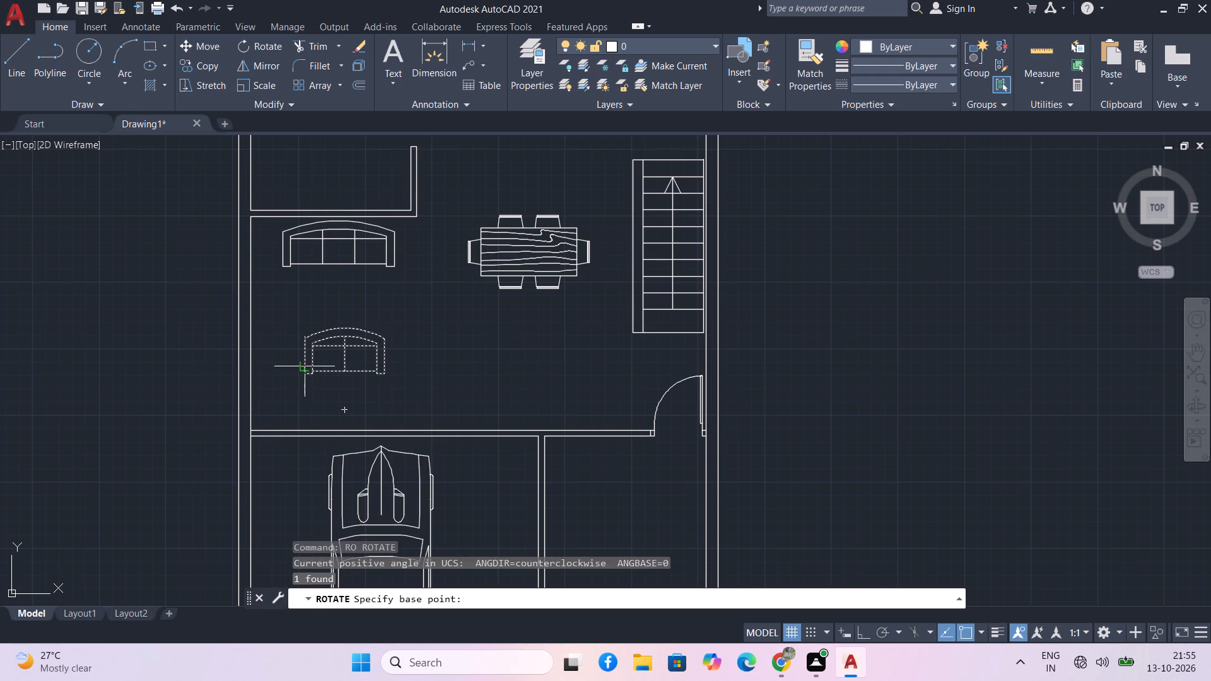
pyautogui.click(305, 367)
pyautogui.press('F8')
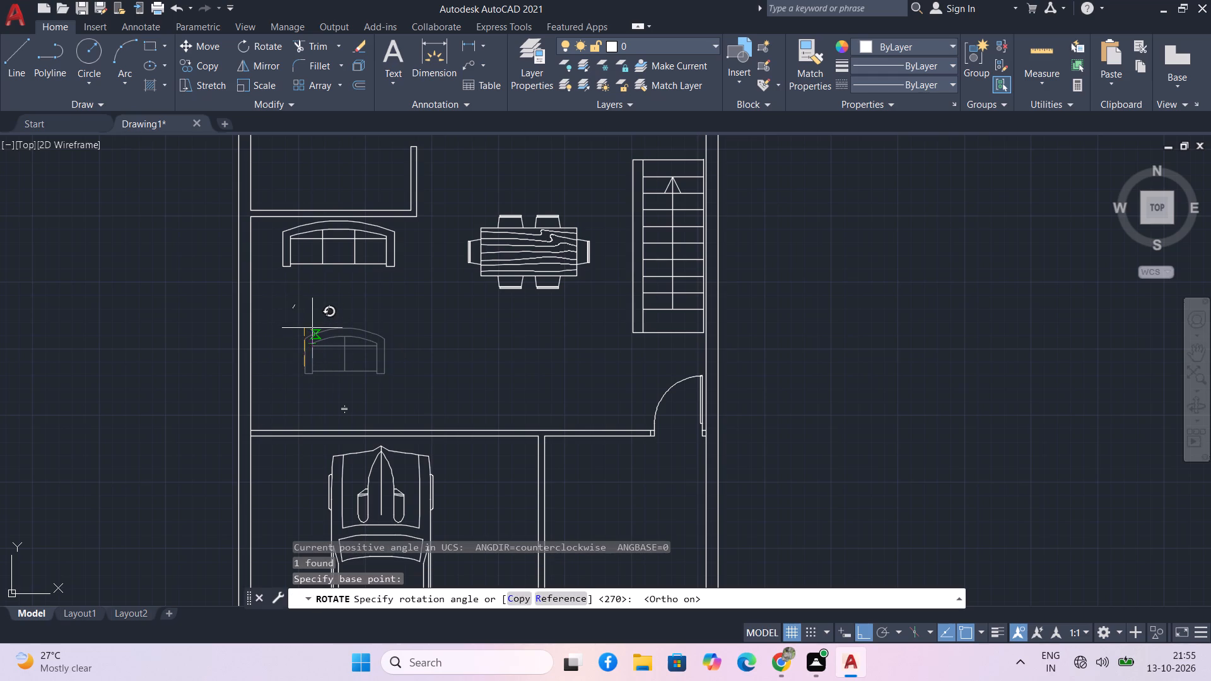
pyautogui.click(312, 328)
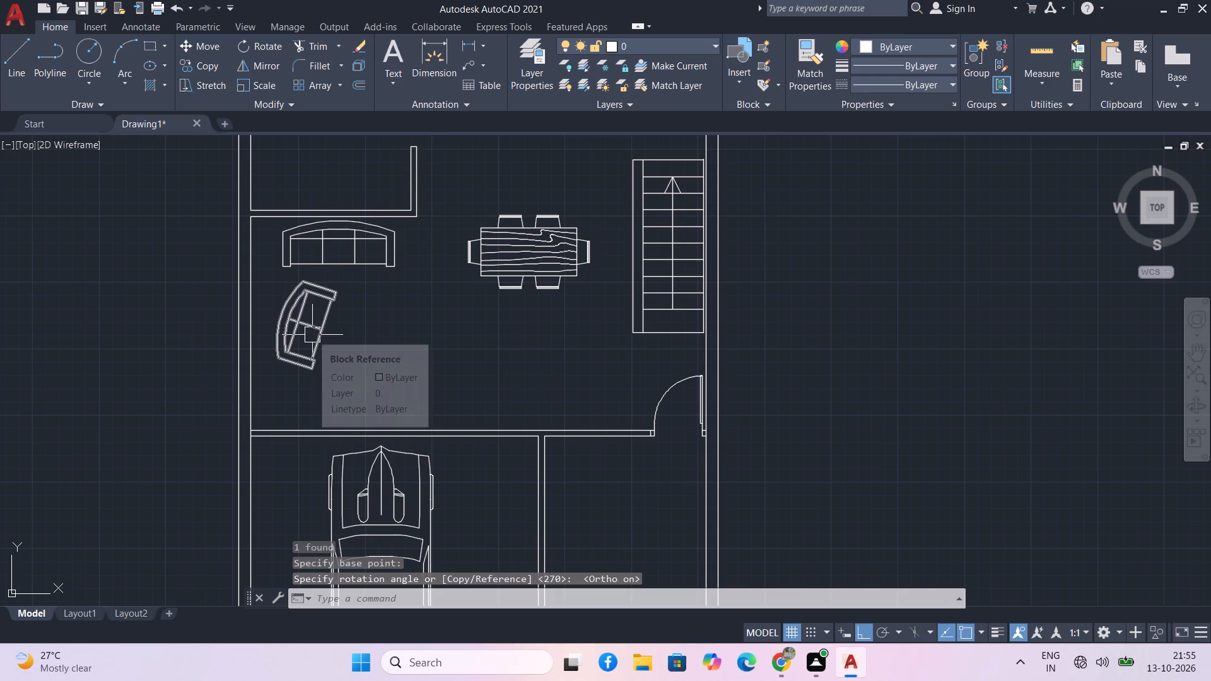
# Rotate the two-seat sofa about 14 degrees further counterclockwise around its lower front corner, with Ortho off.
pyautogui.moveTo(331, 352); pyautogui.dragTo(320, 342)
pyautogui.click(282, 322)
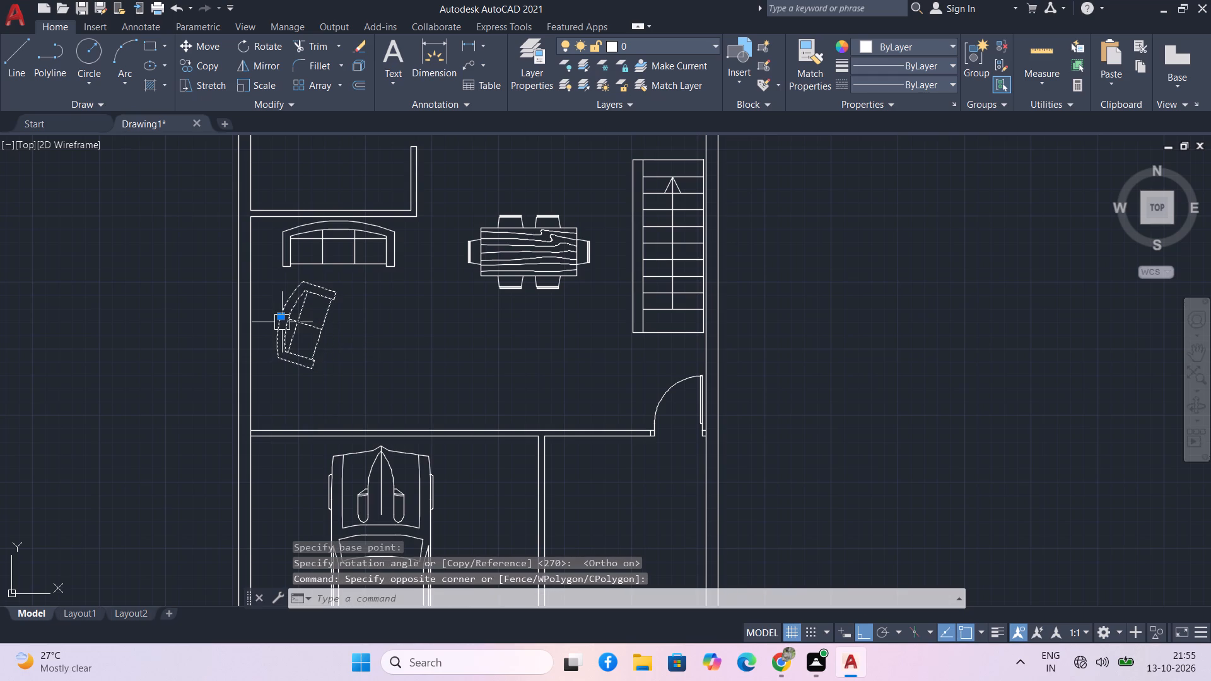
pyautogui.press('F8')
pyautogui.press('F8')
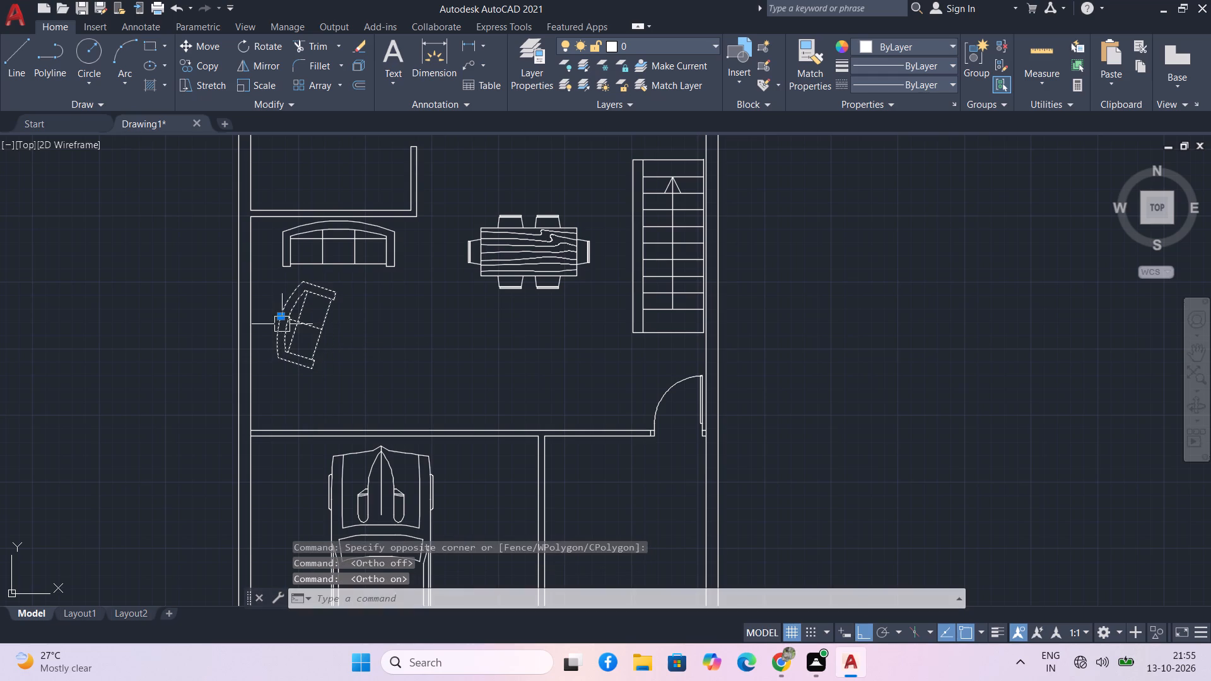
pyautogui.write('ro')
pyautogui.press('space')
pyautogui.click(317, 370)
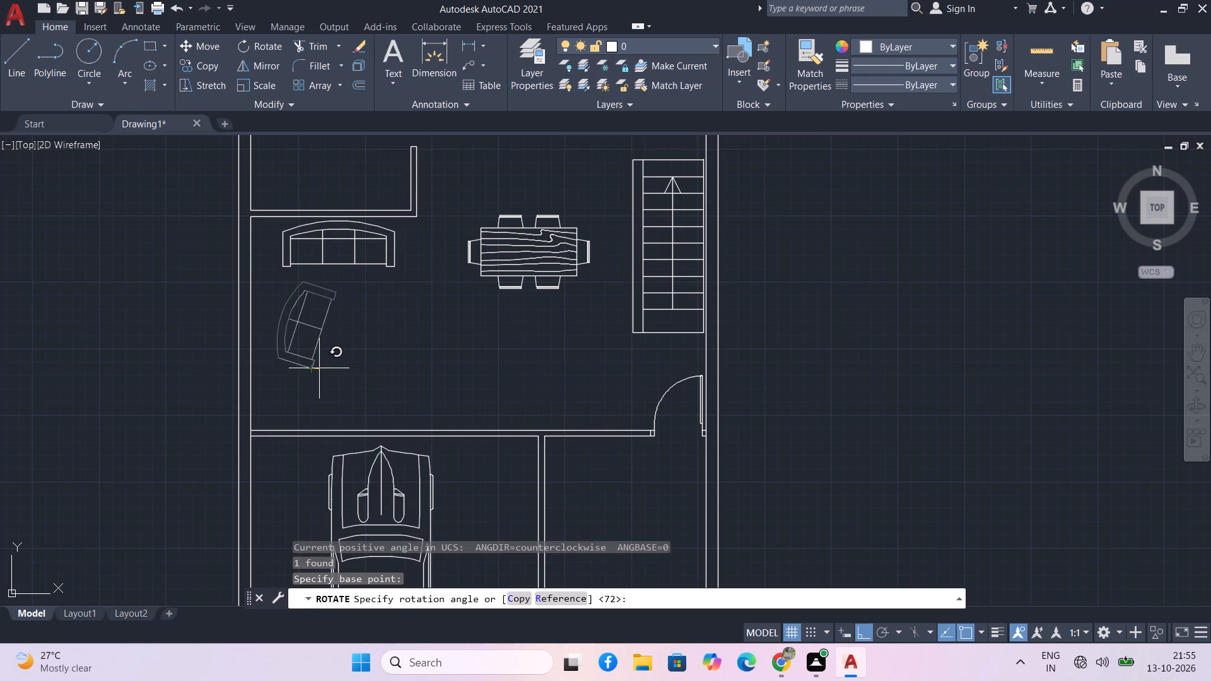
pyautogui.press('F8')
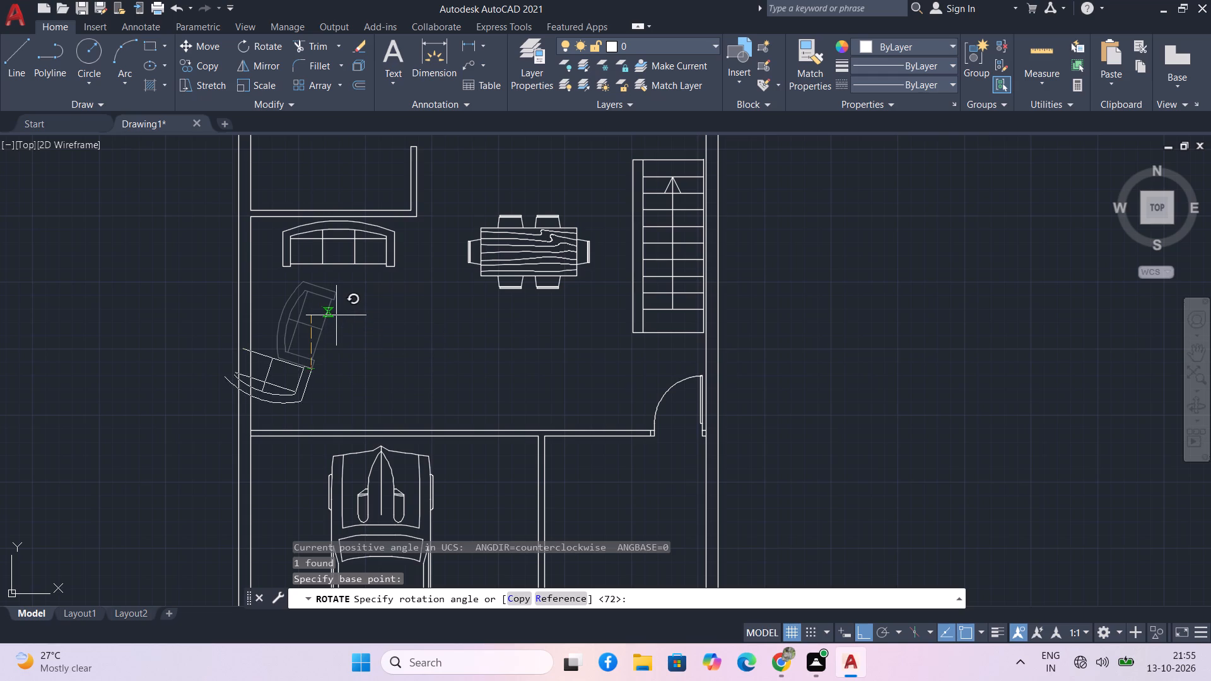
pyautogui.click(336, 363)
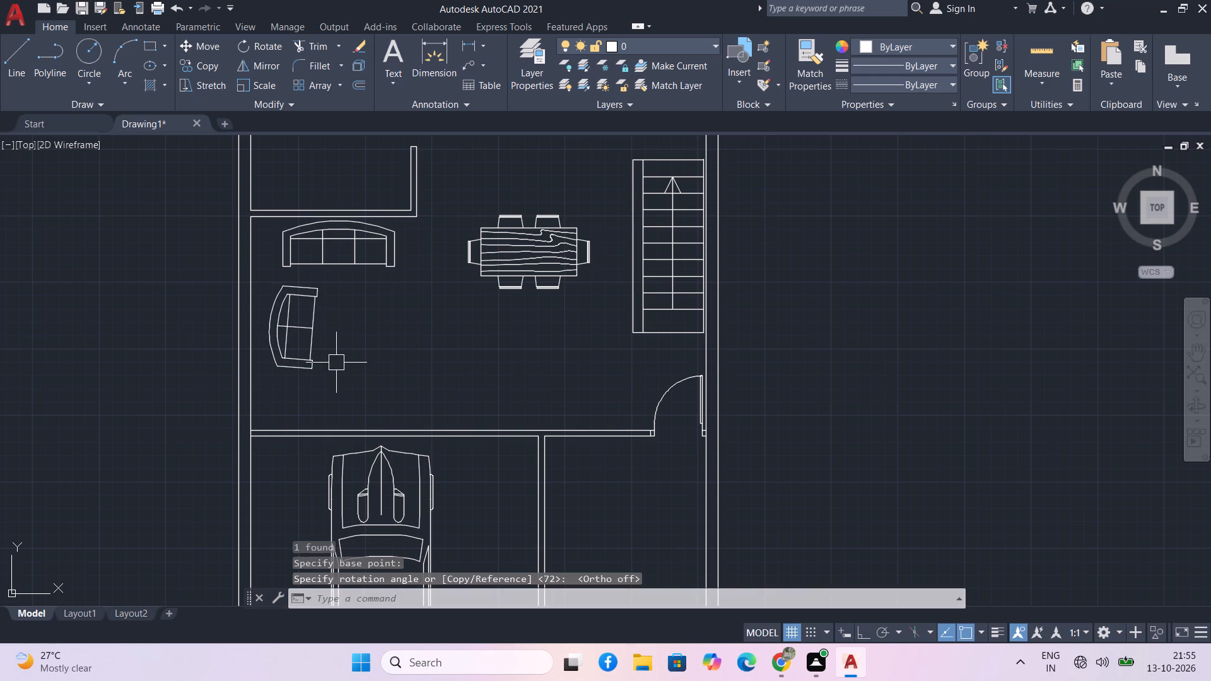
# Move the two-seat sofa slightly down and close against the left outer wall of the living area.
pyautogui.click(332, 373)
pyautogui.click(304, 349)
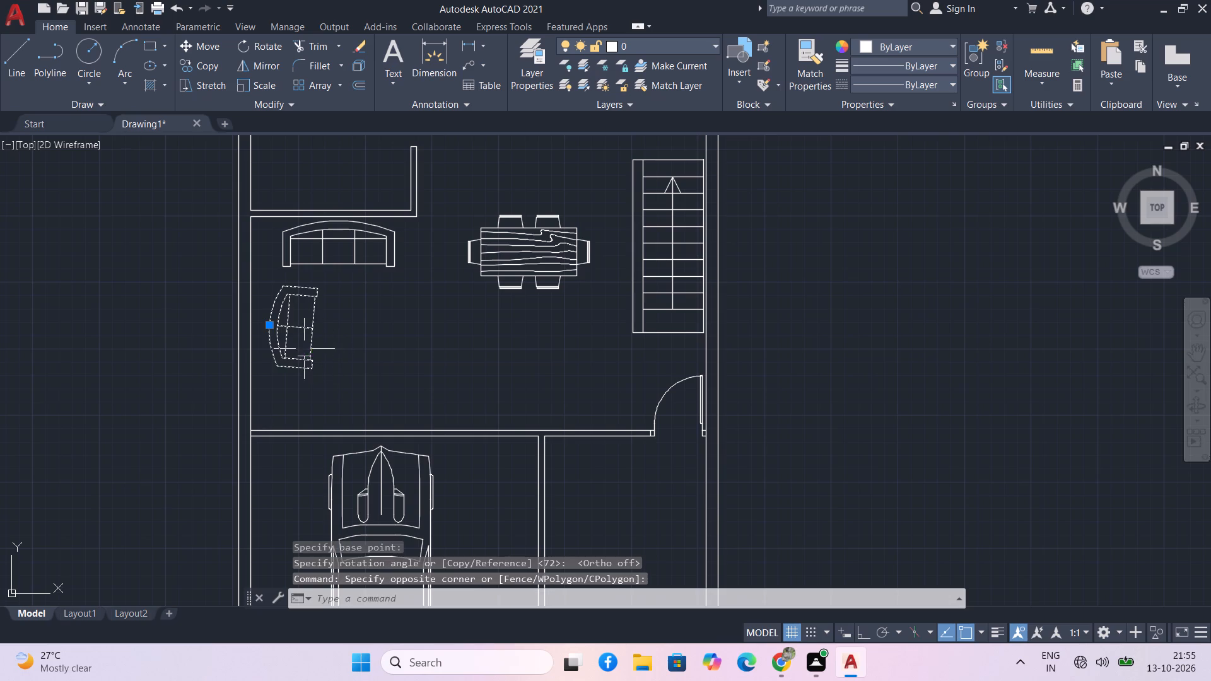
pyautogui.write('m')
pyautogui.press('space')
pyautogui.click(303, 371)
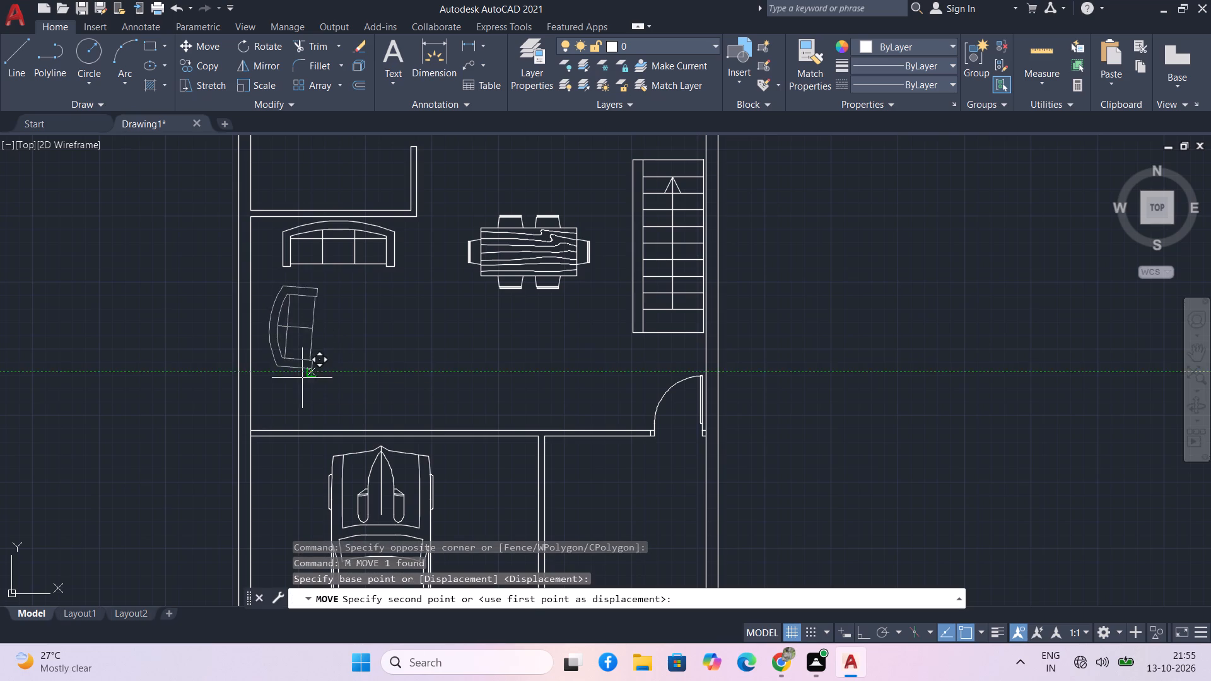
pyautogui.click(298, 384)
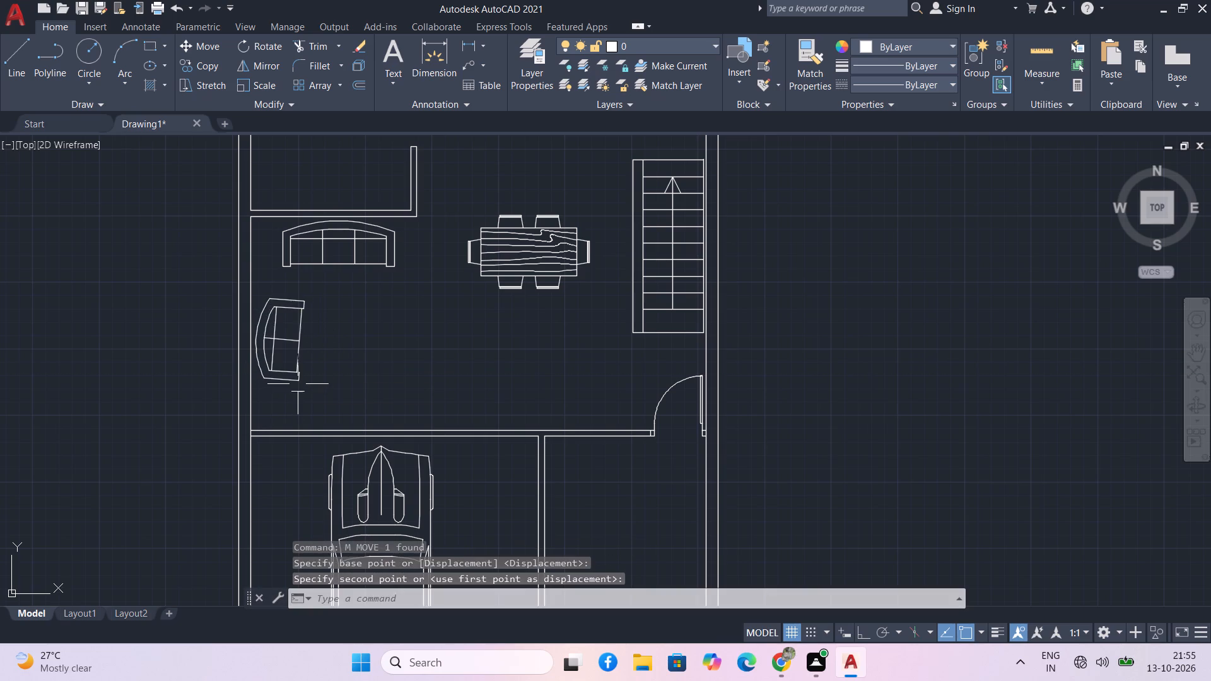
# Rotate the two-seat sofa slightly around its lower front corner to line it up with the left outer wall.
pyautogui.click(312, 386)
pyautogui.click(298, 379)
pyautogui.press('r')
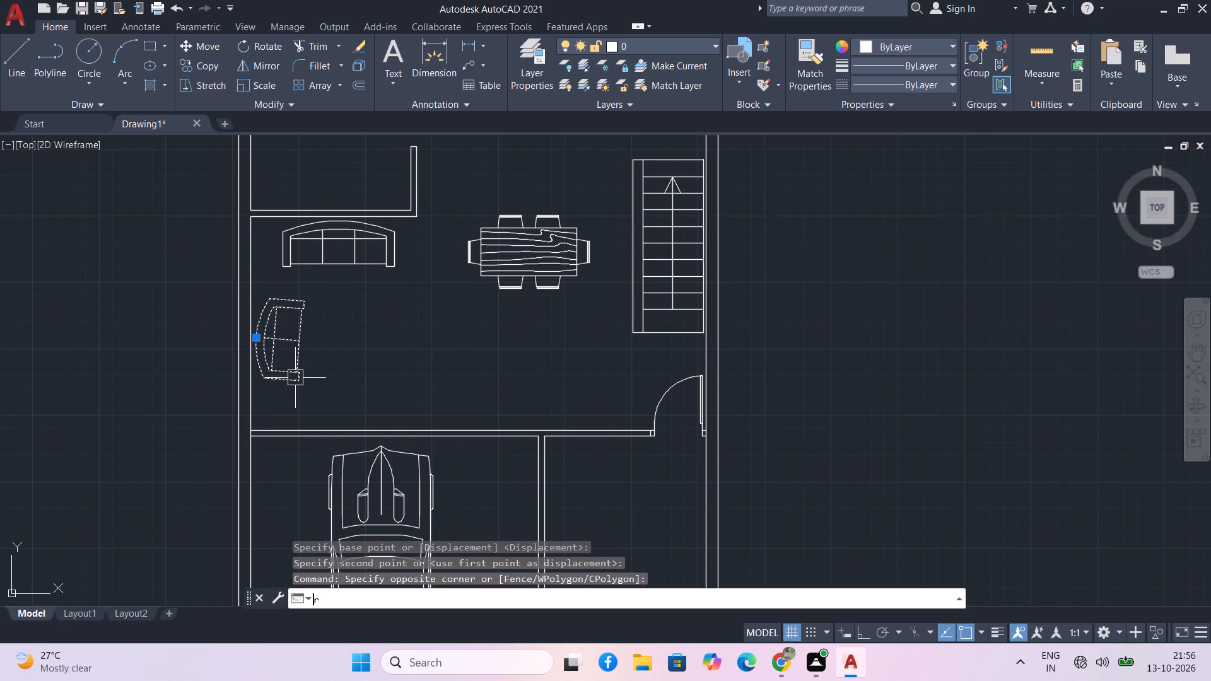
pyautogui.write('o')
pyautogui.press('space')
pyautogui.click(300, 379)
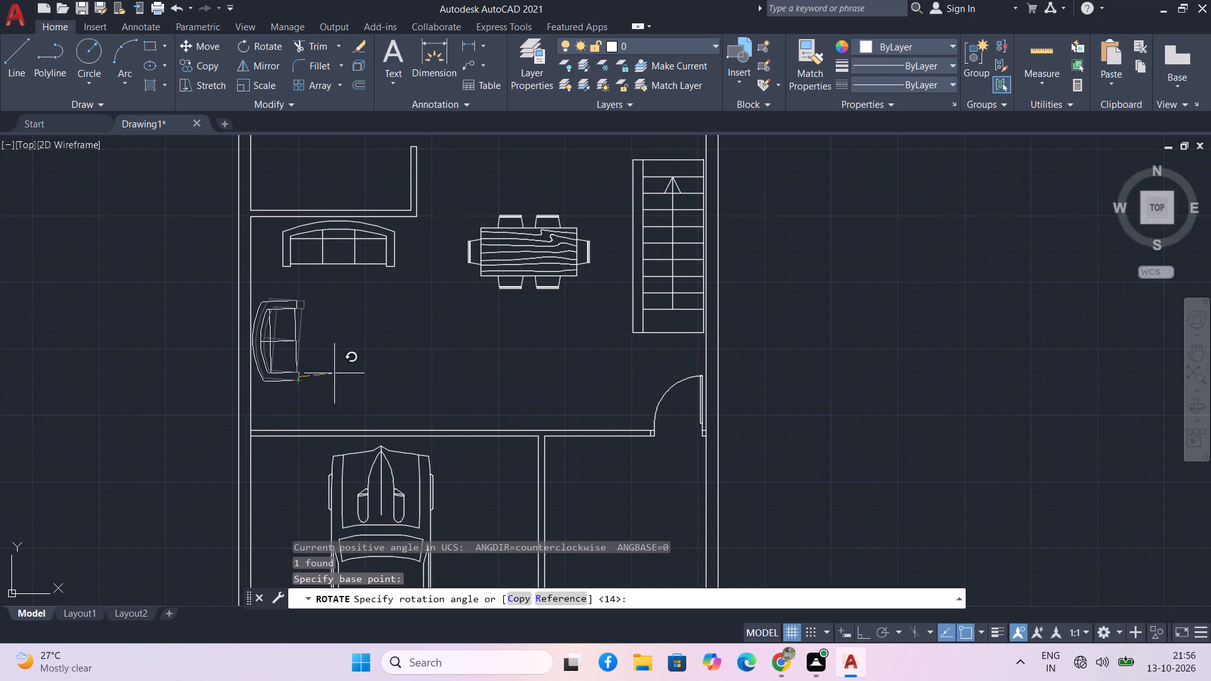
pyautogui.click(334, 373)
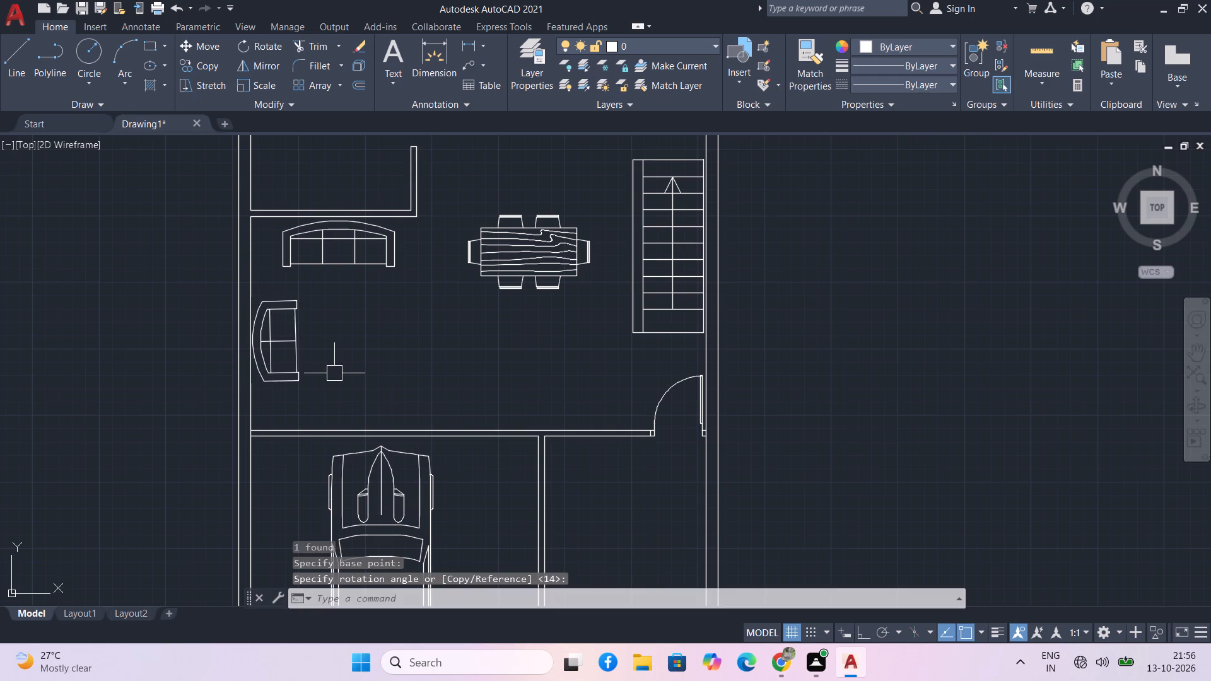
# Move the wooden coffee table block into the living area, in front of the two-seat sofa.
pyautogui.scroll(-1, 332, 376)
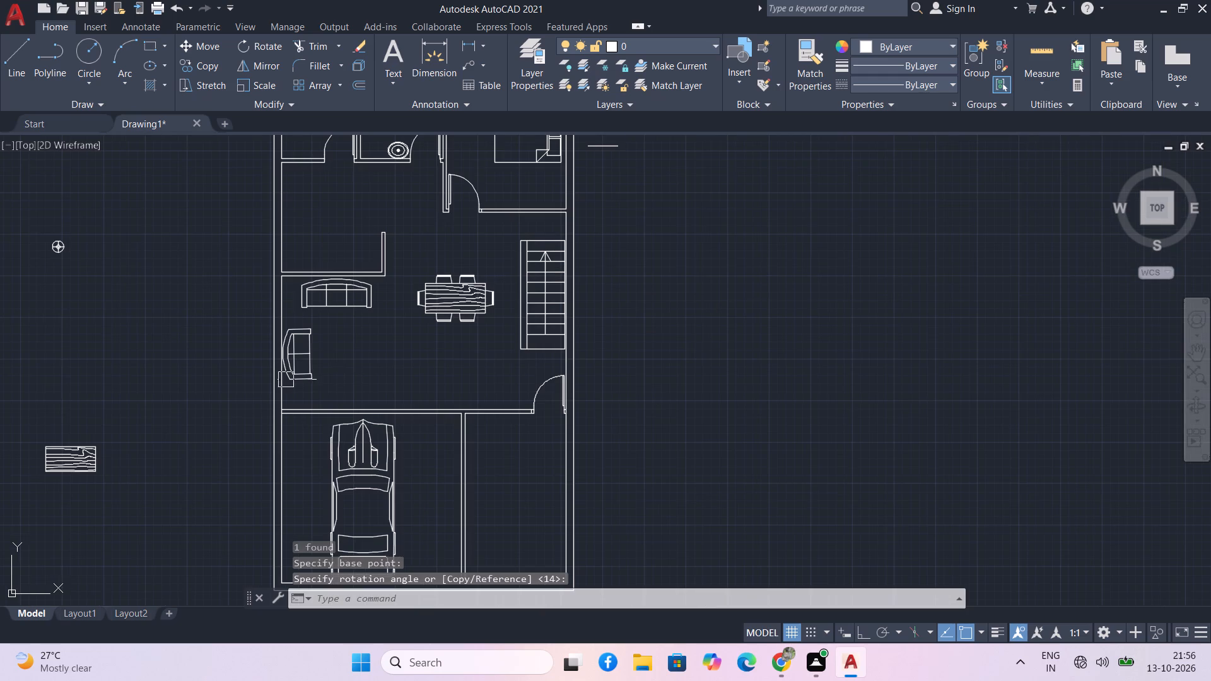
pyautogui.moveTo(160, 479); pyautogui.dragTo(134, 478)
pyautogui.click(71, 428)
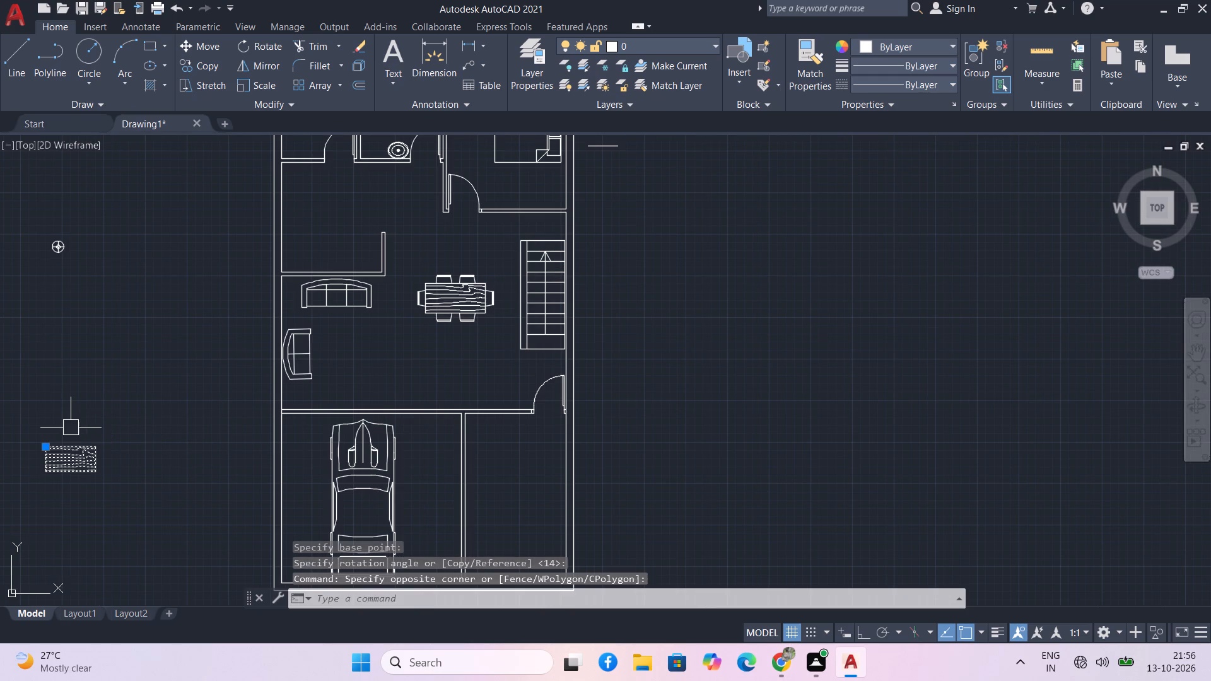
pyautogui.write('m')
pyautogui.press('space')
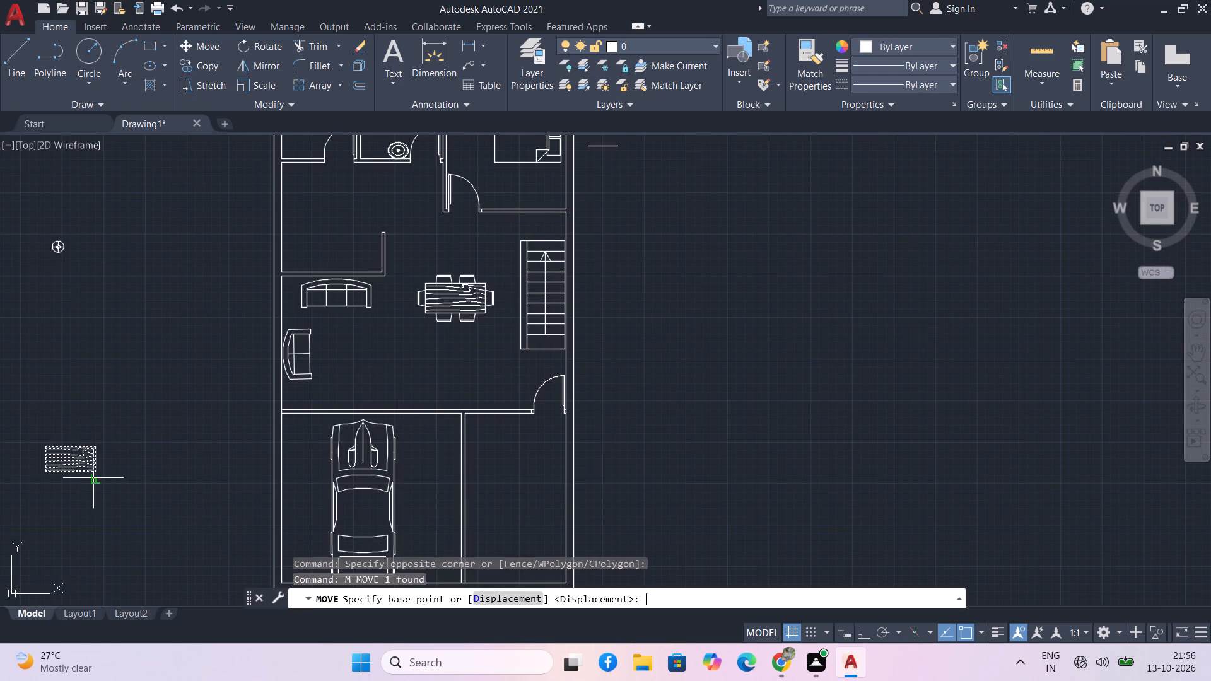
pyautogui.click(95, 472)
pyautogui.scroll(3, 384, 375)
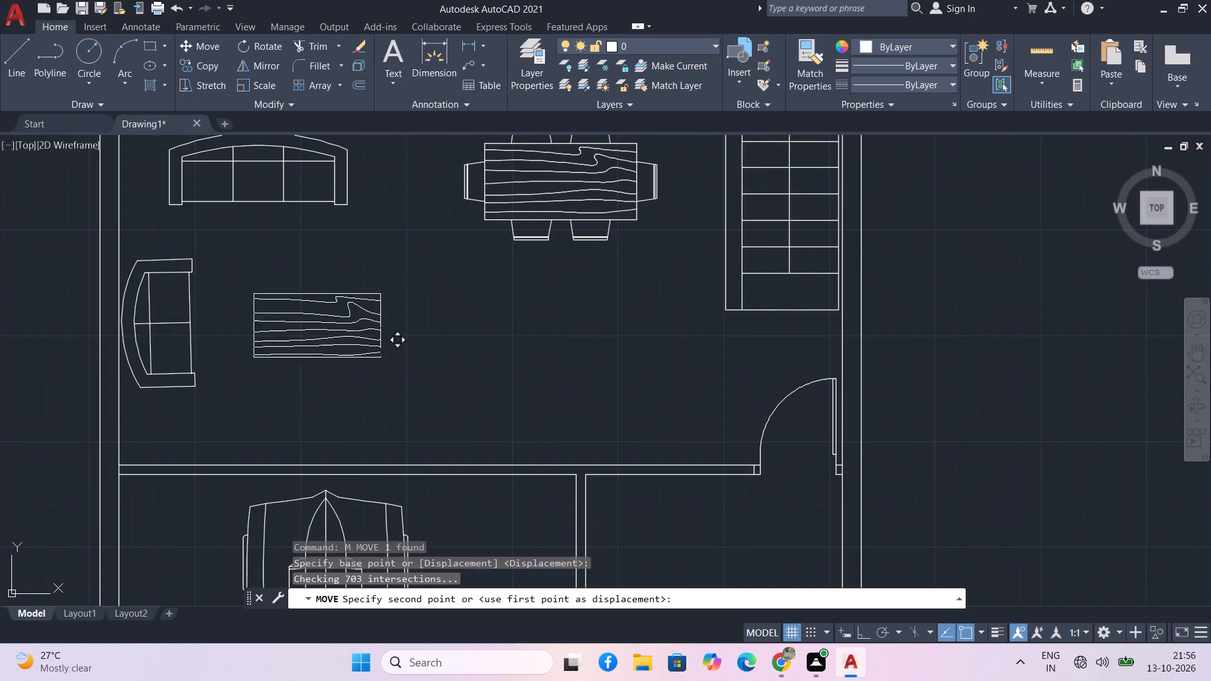
pyautogui.click(353, 349)
# Move the loose round lamp block into the bedroom, just below the bed's headboard end beside the right outer wall.
pyautogui.scroll(-3, 383, 346)
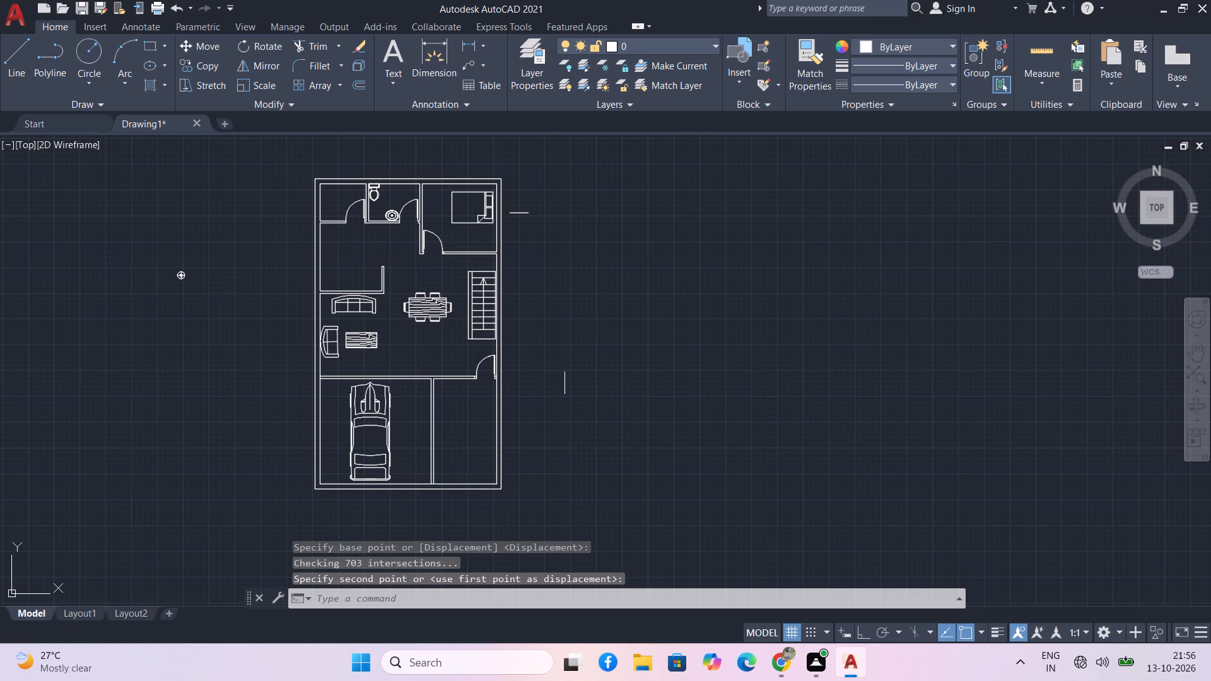
pyautogui.scroll(-1, 639, 367)
pyautogui.scroll(1, 354, 335)
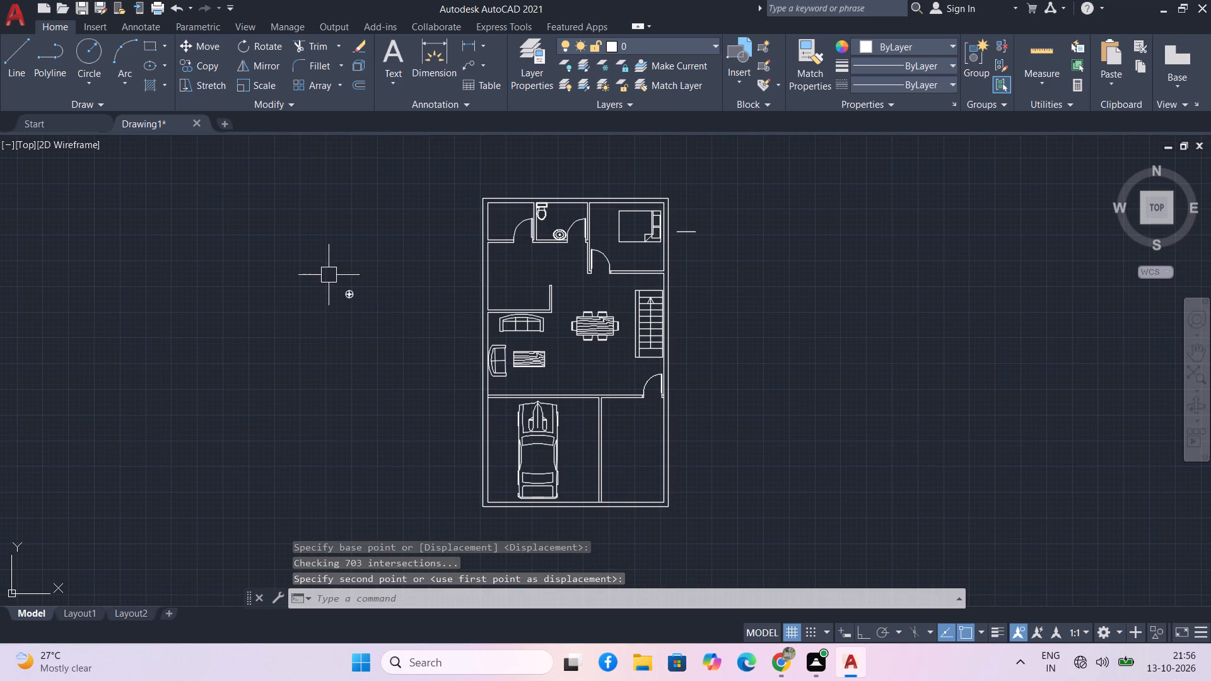
pyautogui.moveTo(388, 306); pyautogui.dragTo(380, 305)
pyautogui.click(354, 300)
pyautogui.click(360, 303)
pyautogui.click(336, 286)
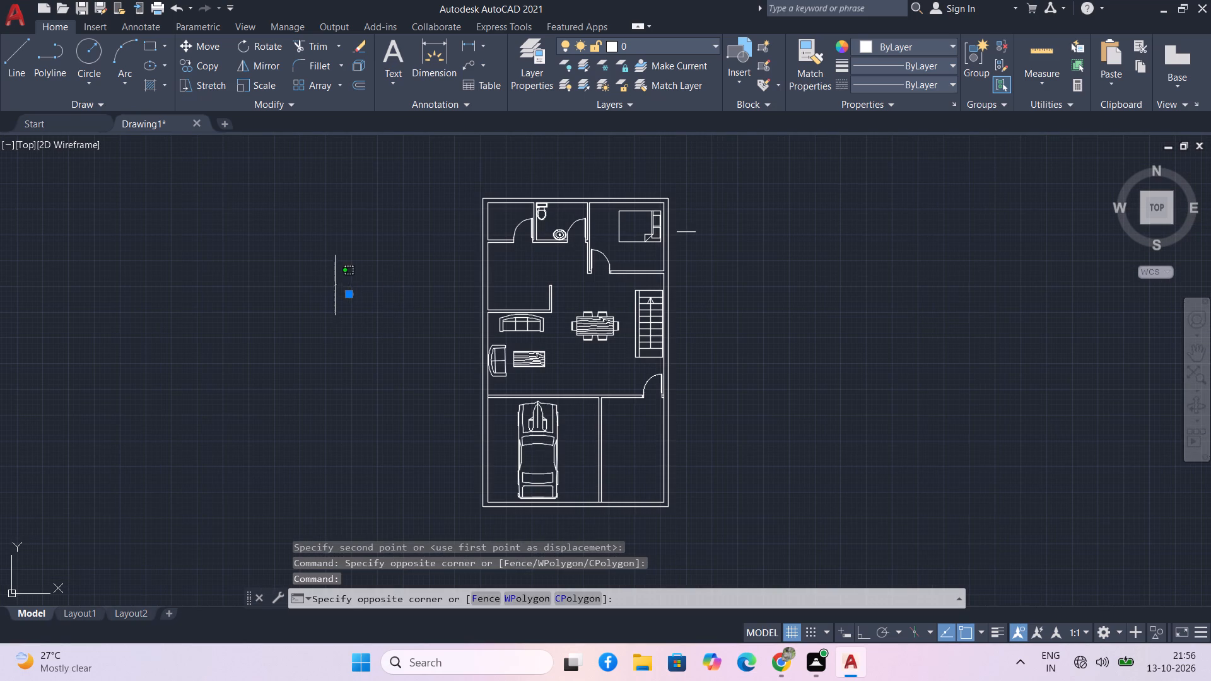
pyautogui.write('m')
pyautogui.press('space')
pyautogui.click(348, 300)
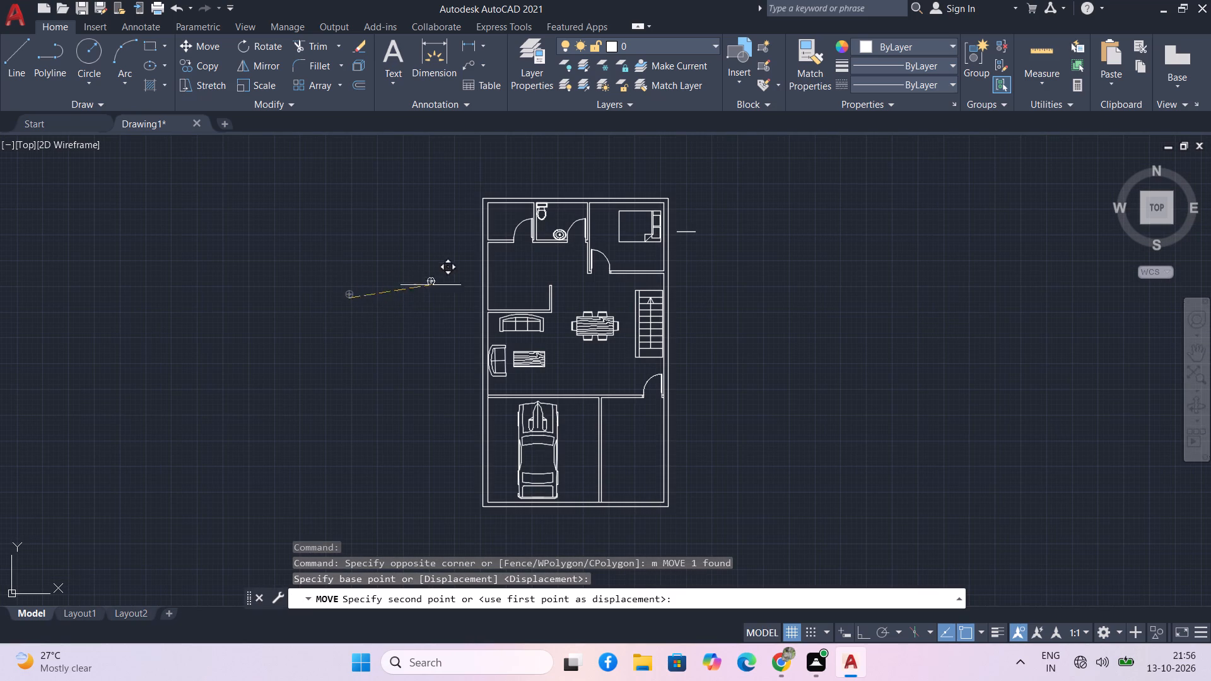
pyautogui.scroll(4, 650, 237)
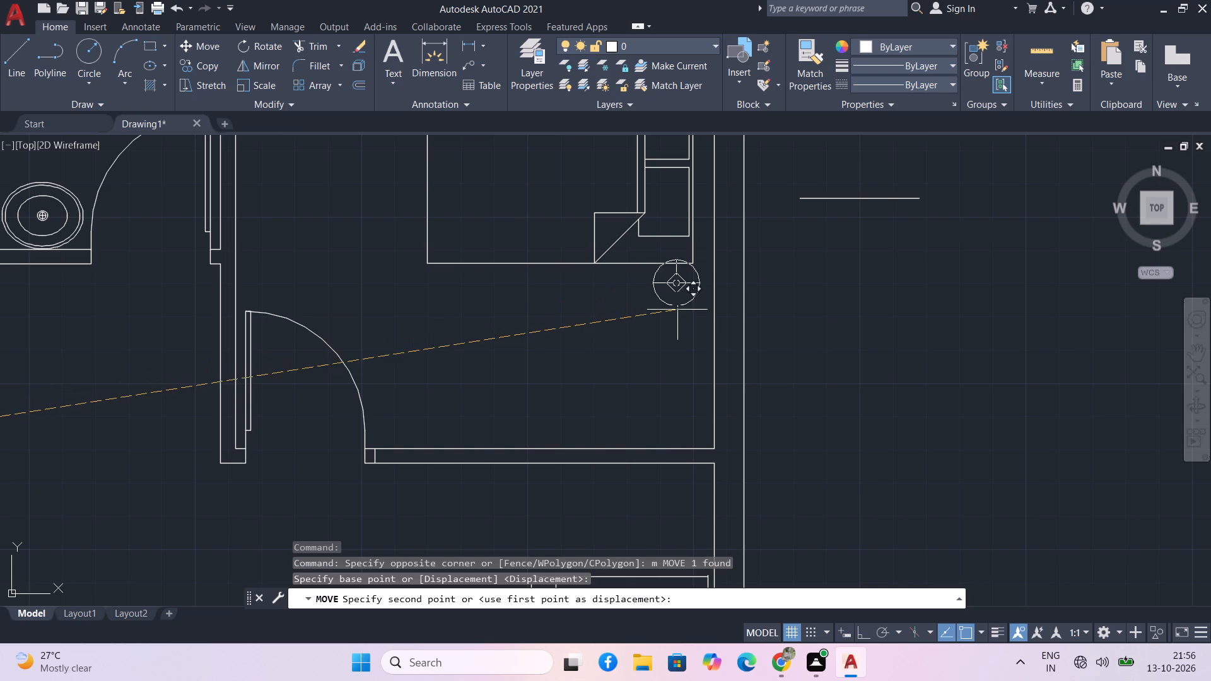
pyautogui.click(677, 311)
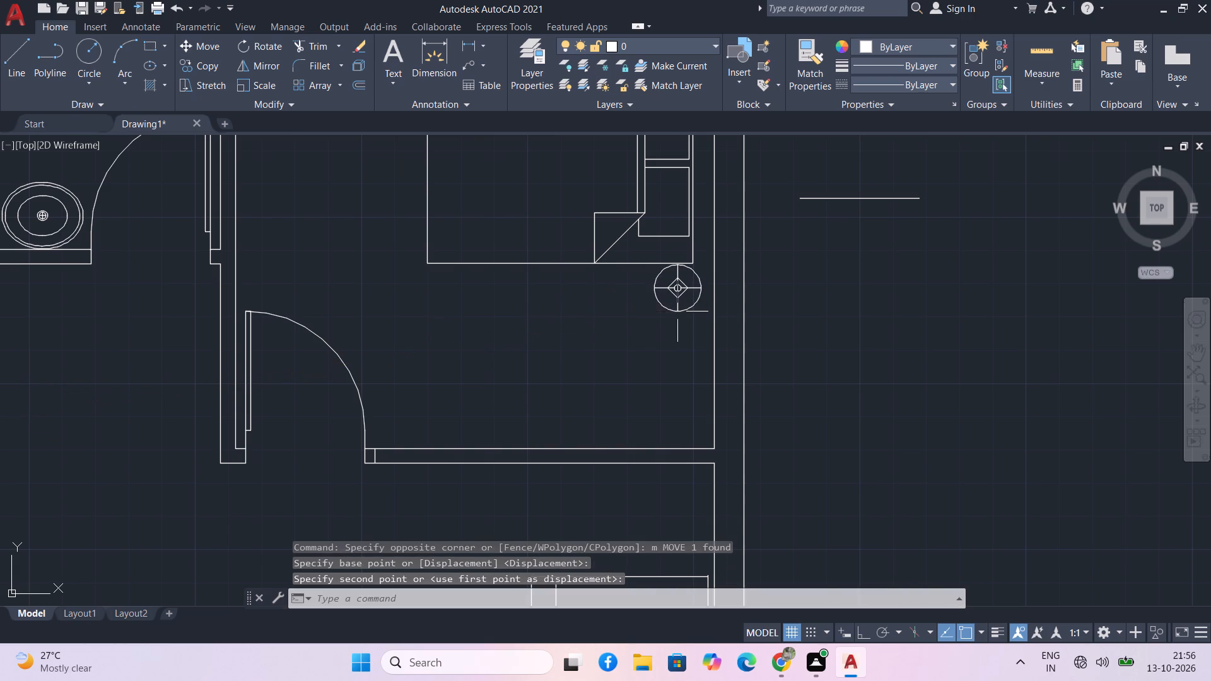
# Copy the round lamp to the opposite side of the bed's headboard end, in the bedroom's upper corner, and end Copy.
pyautogui.click(670, 309)
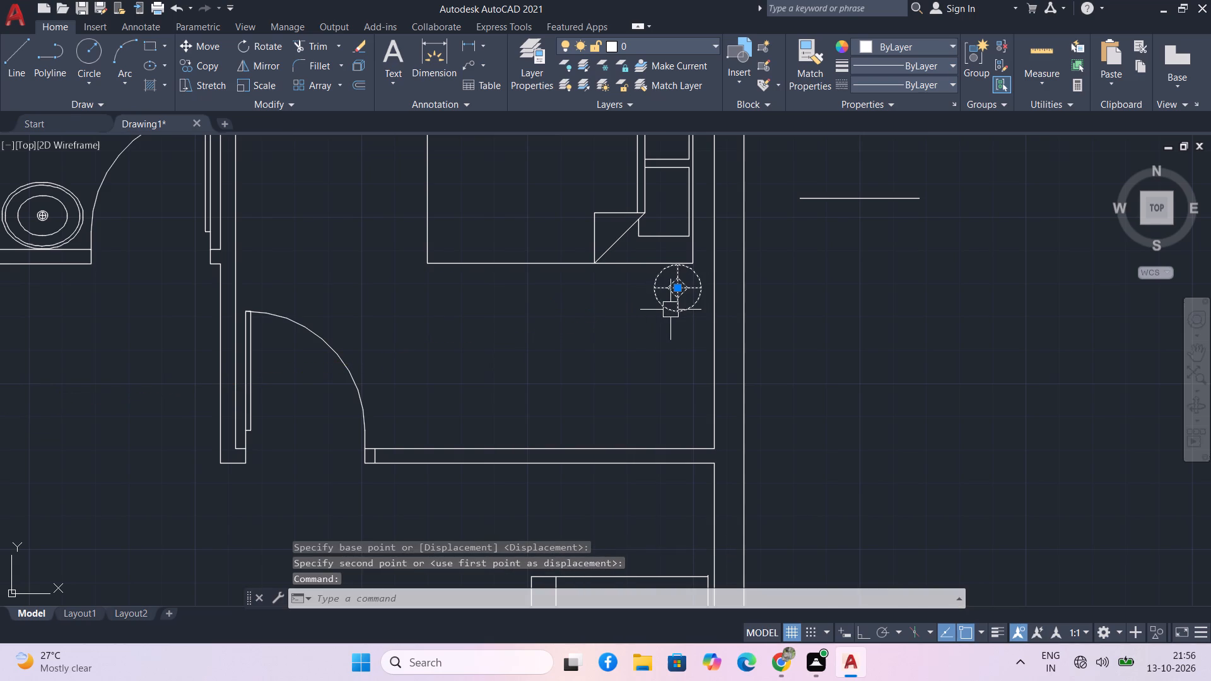
pyautogui.write('co')
pyautogui.press('space')
pyautogui.click(674, 310)
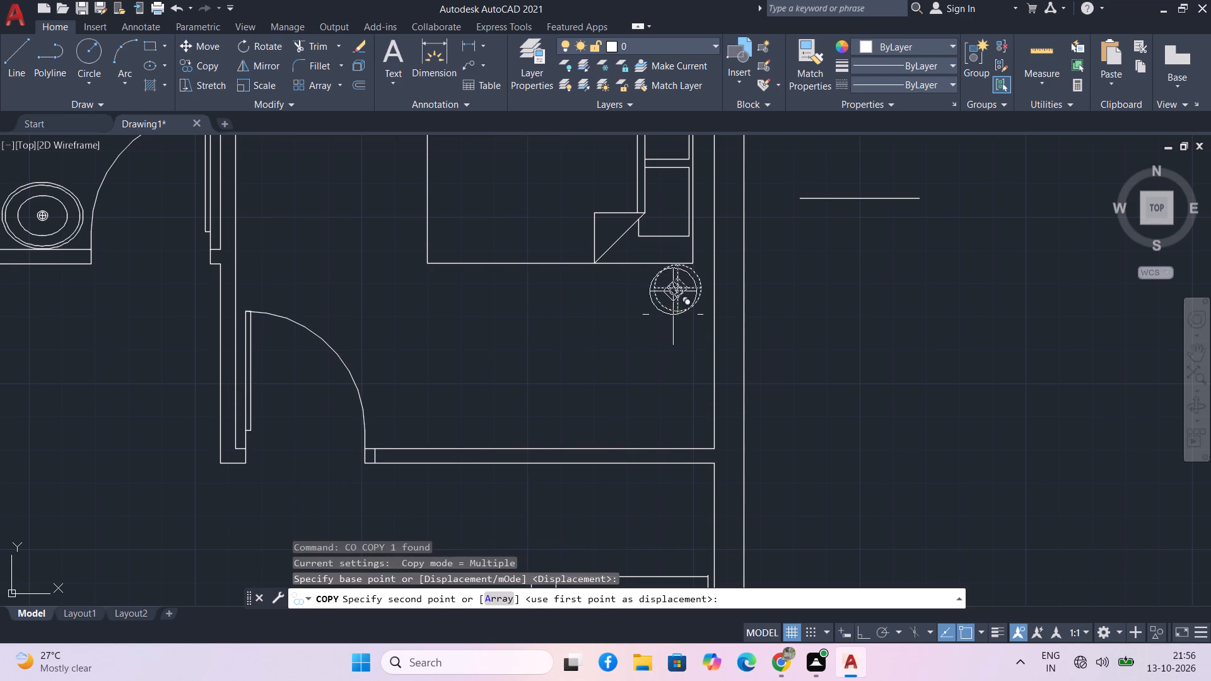
pyautogui.scroll(-4, 670, 326)
pyautogui.scroll(4, 660, 292)
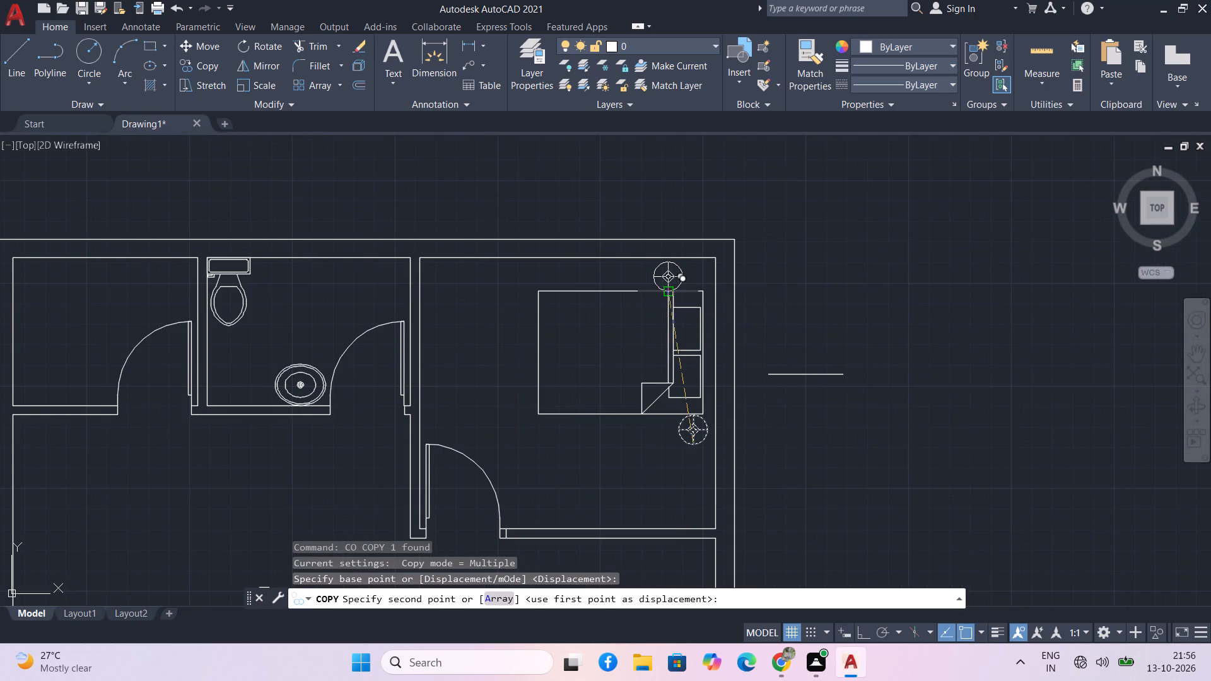
pyautogui.scroll(2, 689, 286)
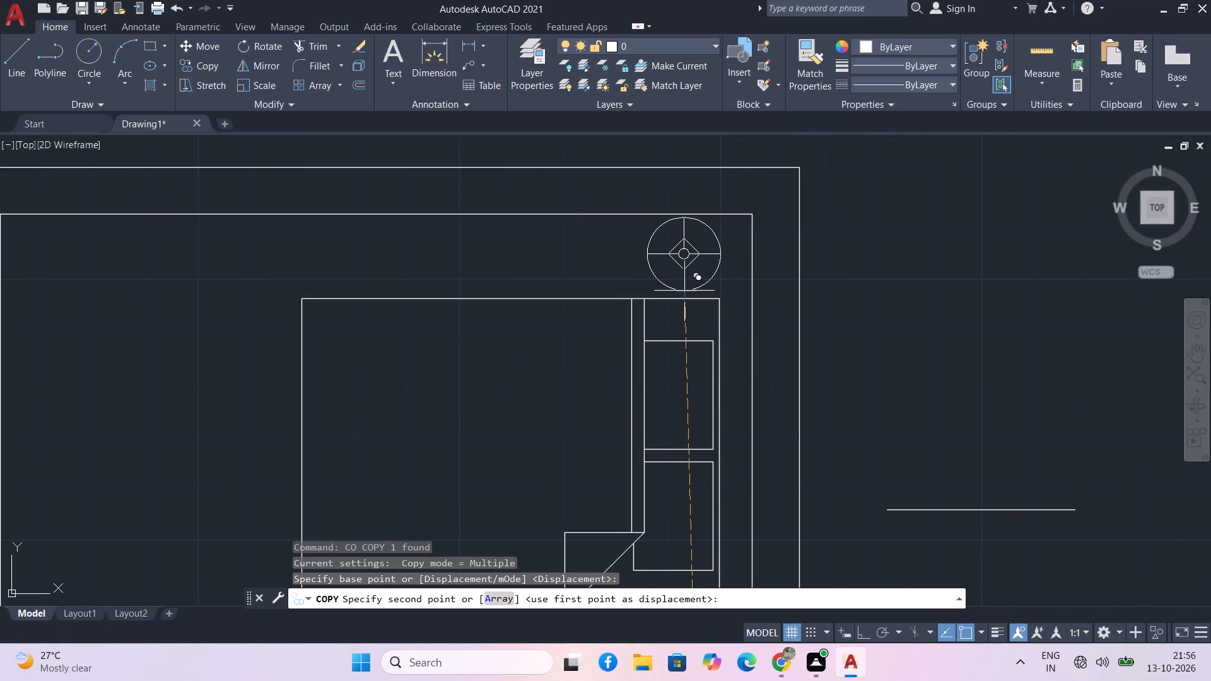
pyautogui.scroll(-1, 692, 286)
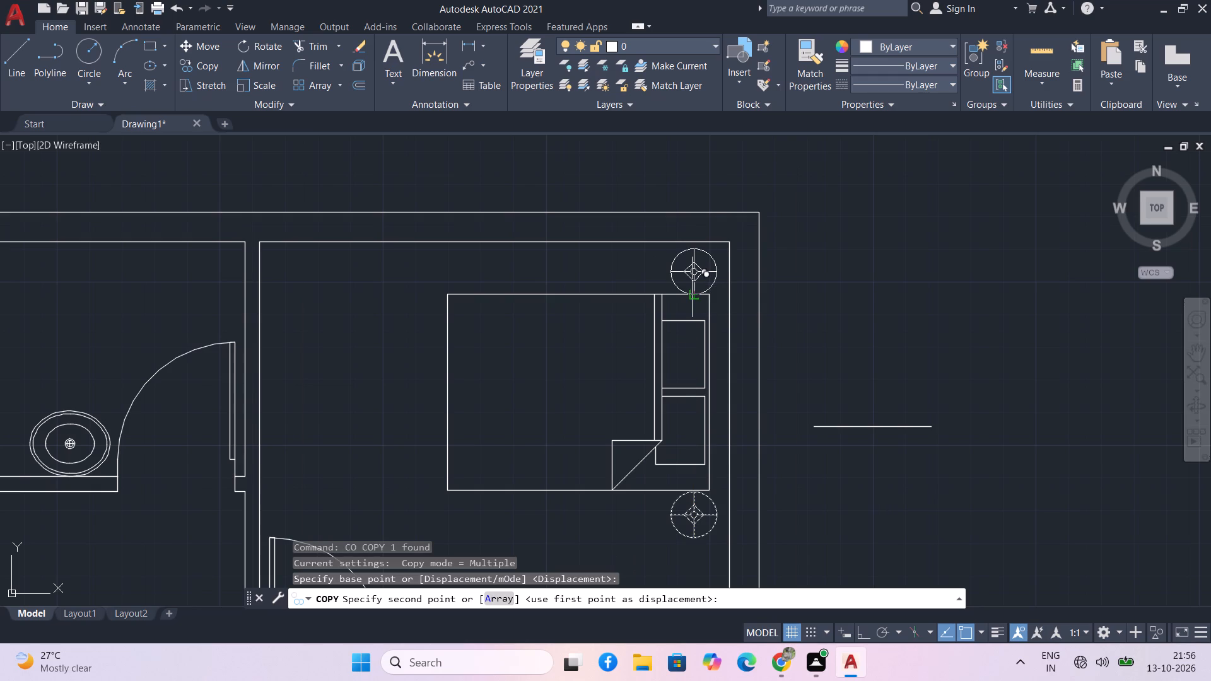
pyautogui.click(692, 289)
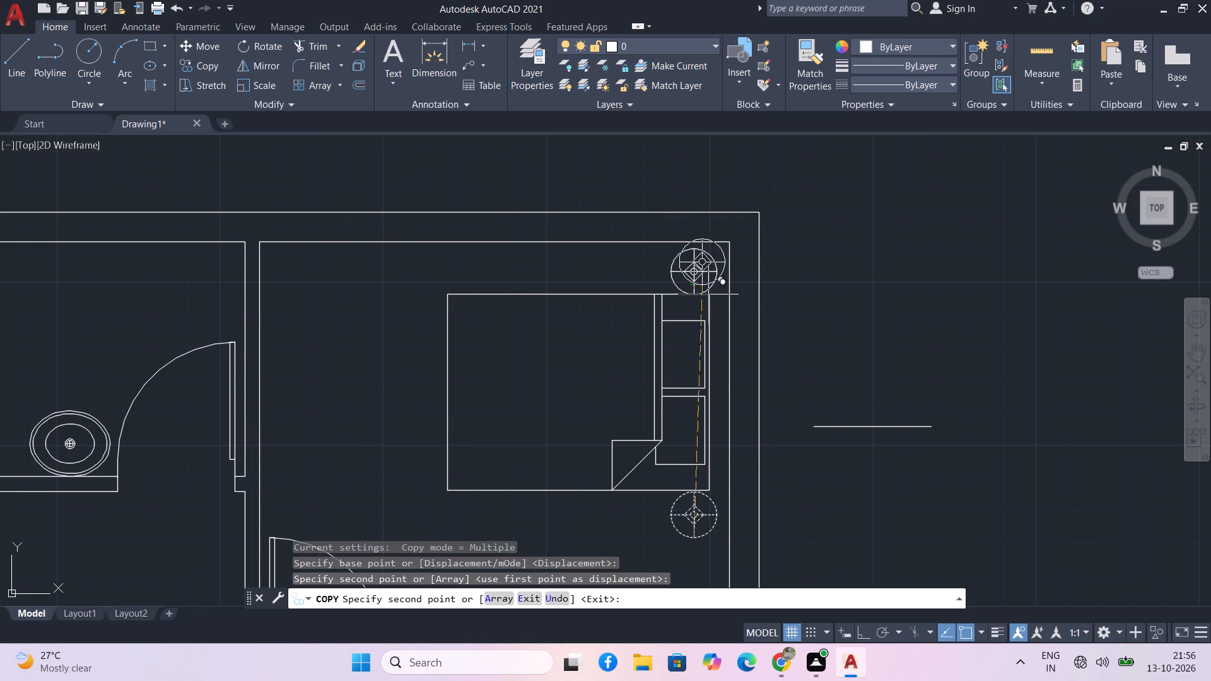
pyautogui.press('Escape')
# Delete the stray short horizontal line outside the right outer wall, beside the bedroom.
pyautogui.scroll(-2, 861, 315)
pyautogui.moveTo(859, 316); pyautogui.dragTo(834, 229, button='middle')
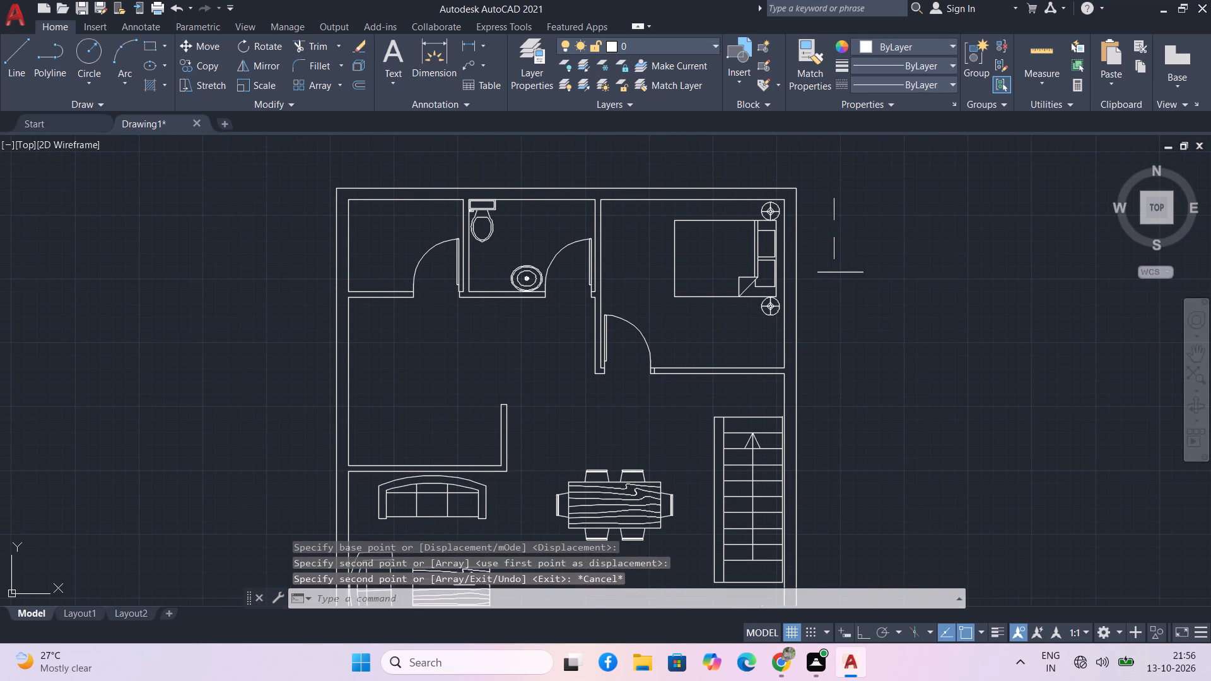
pyautogui.moveTo(865, 311); pyautogui.dragTo(832, 292)
pyautogui.click(817, 293)
pyautogui.click(824, 293)
pyautogui.click(834, 247)
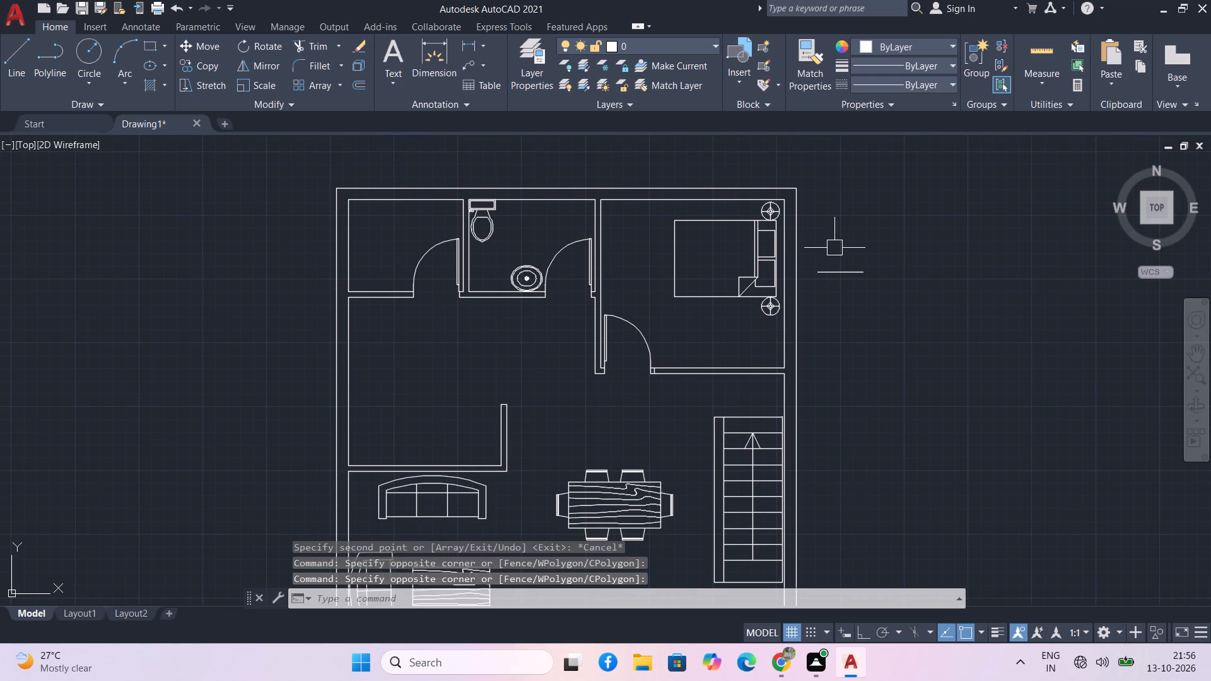
pyautogui.click(860, 289)
pyautogui.click(852, 266)
pyautogui.press('Delete')
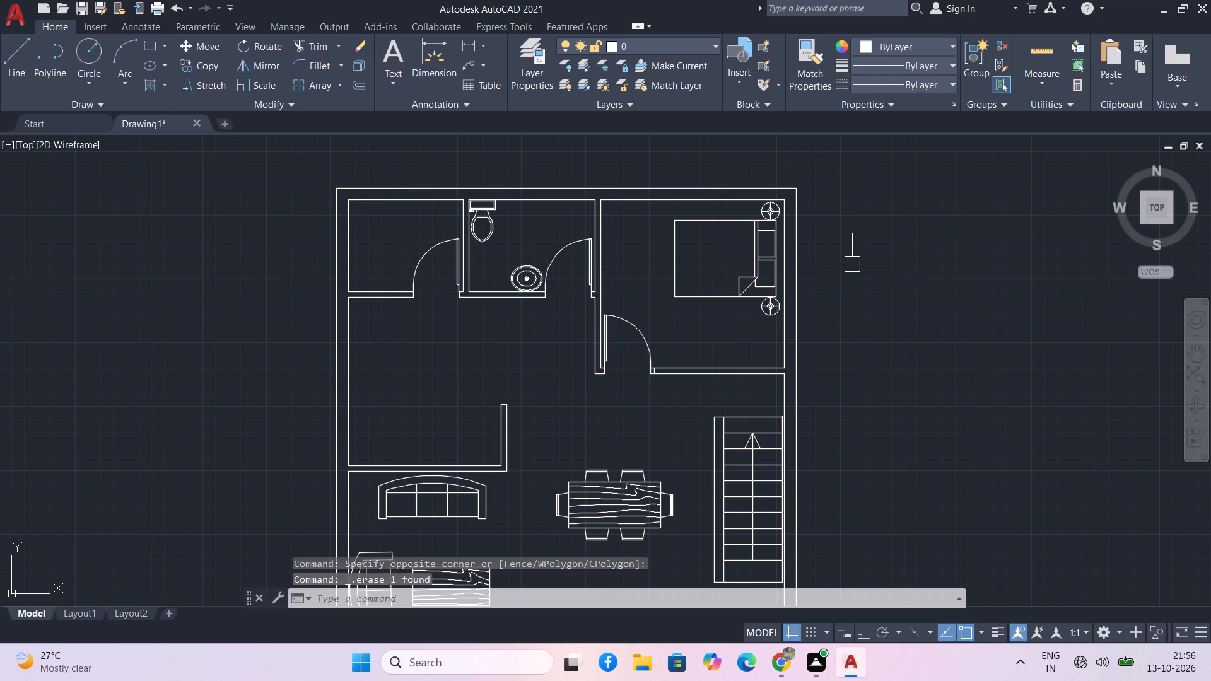
# Start the Offset command for the lower part of the plan, around the car space and the adjoining room.
pyautogui.scroll(-1, 841, 295)
pyautogui.moveTo(876, 335); pyautogui.dragTo(880, 156, button='middle')
pyautogui.scroll(-1, 882, 279)
pyautogui.moveTo(883, 294); pyautogui.dragTo(883, 295, button='middle')
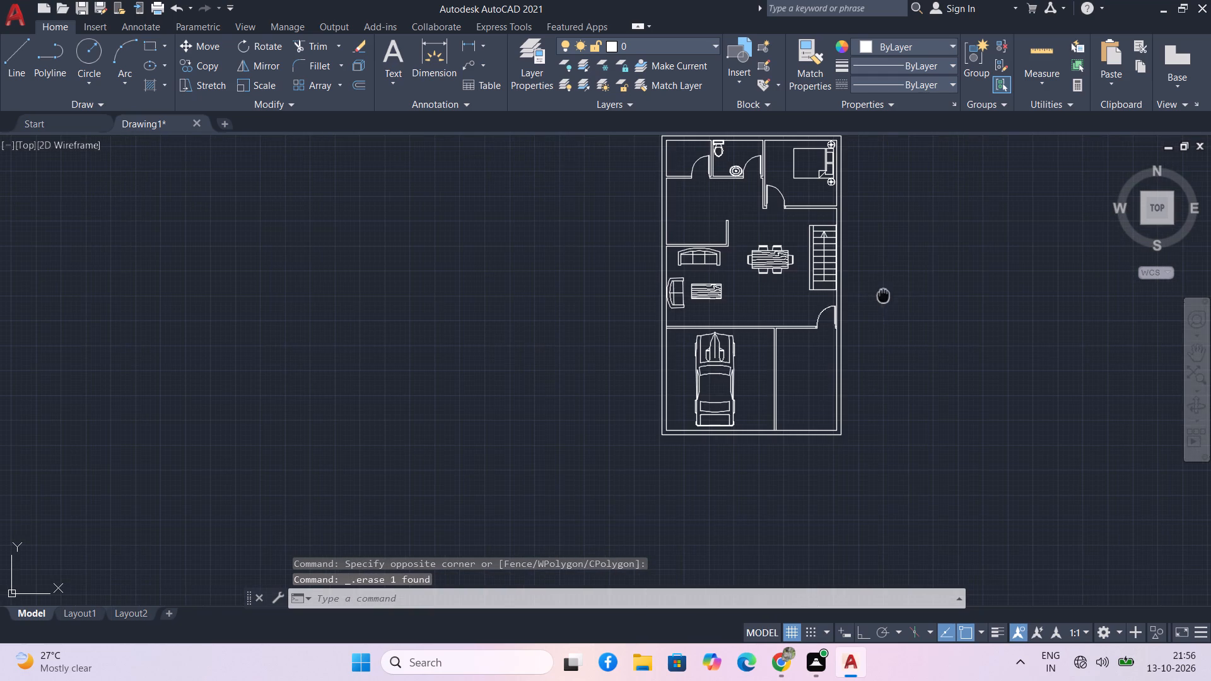
pyautogui.moveTo(883, 295); pyautogui.dragTo(887, 358, button='middle')
pyautogui.moveTo(889, 359); pyautogui.dragTo(841, 368, button='middle')
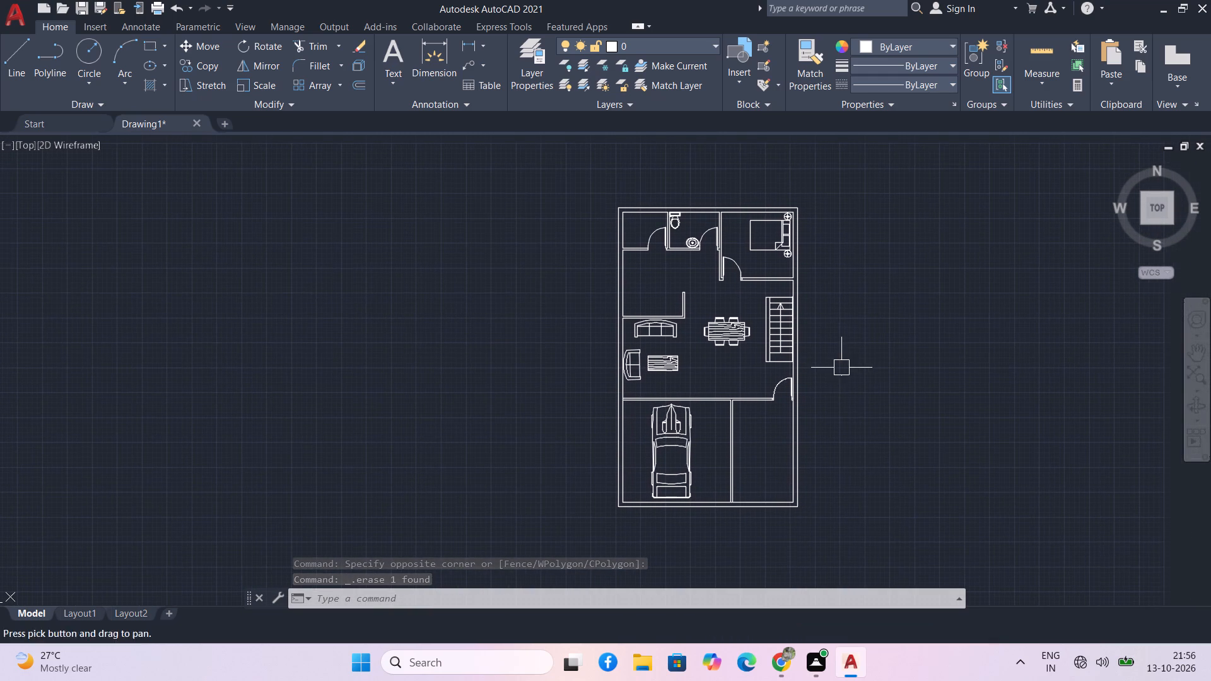
pyautogui.moveTo(847, 416); pyautogui.dragTo(827, 410, button='middle')
pyautogui.scroll(1, 827, 410)
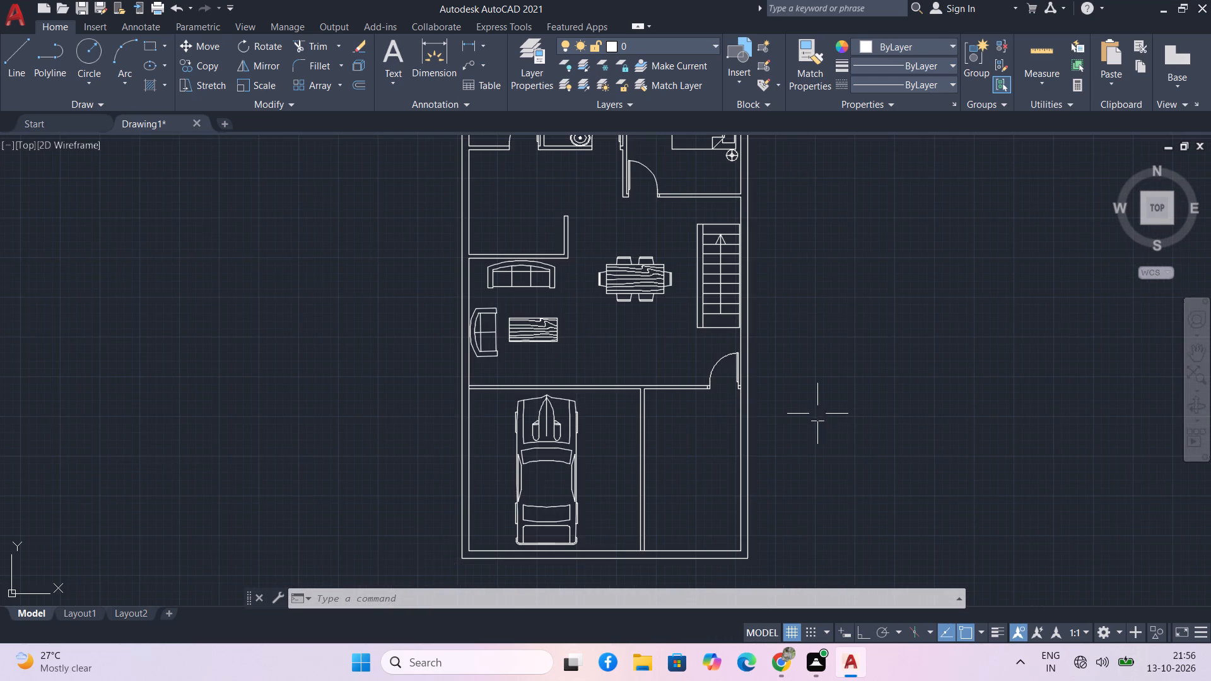
pyautogui.scroll(1, 817, 414)
pyautogui.moveTo(809, 423); pyautogui.dragTo(779, 282, button='middle')
pyautogui.press('Escape')
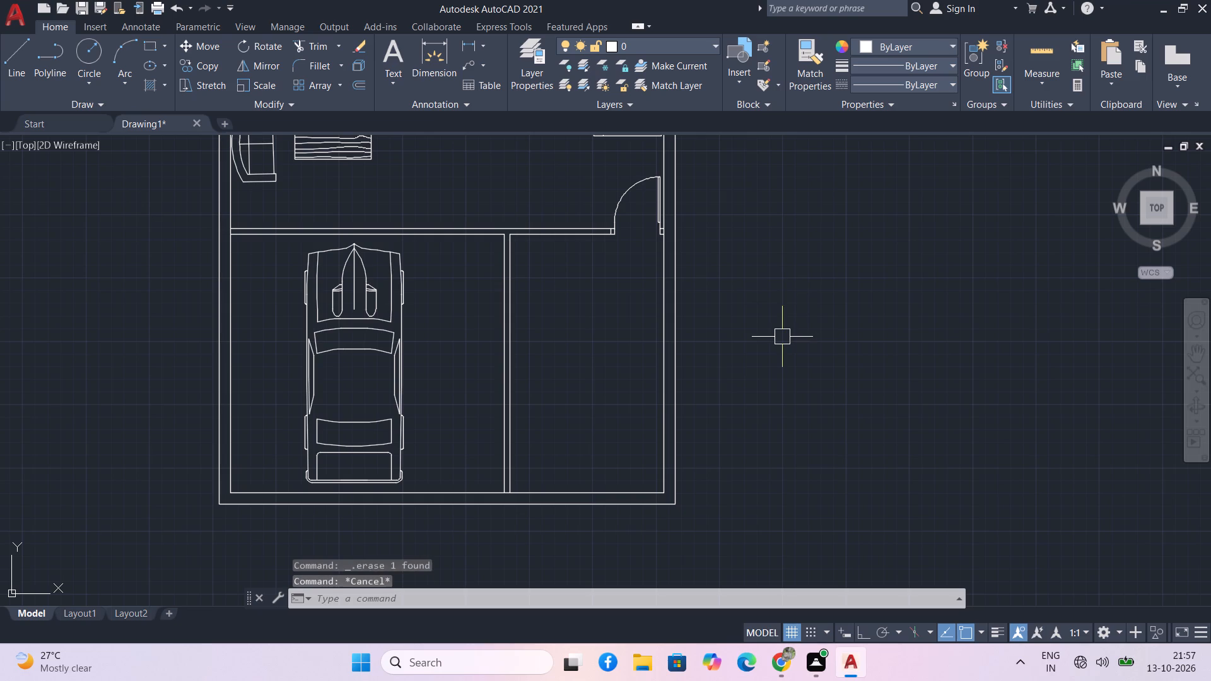
pyautogui.write('o')
pyautogui.press('space')
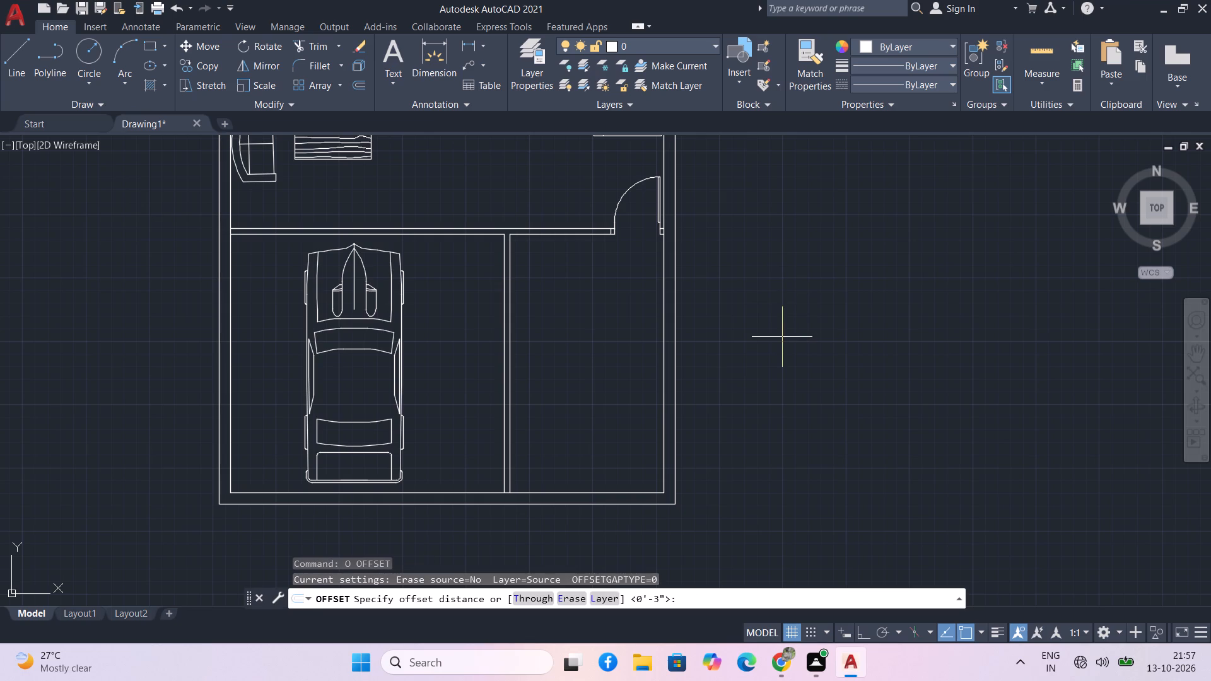
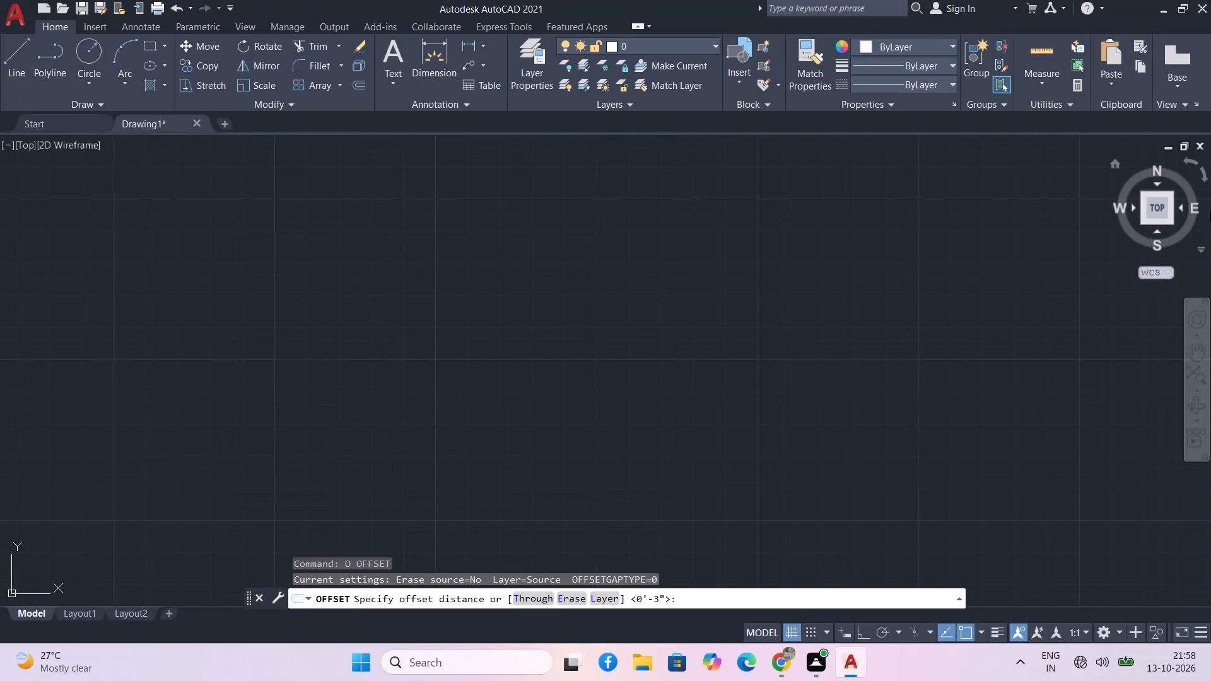
# Offset the inner line of the bottom outer wall 6' upward into the car space and adjoining room.
pyautogui.scroll(-2, 607, 412)
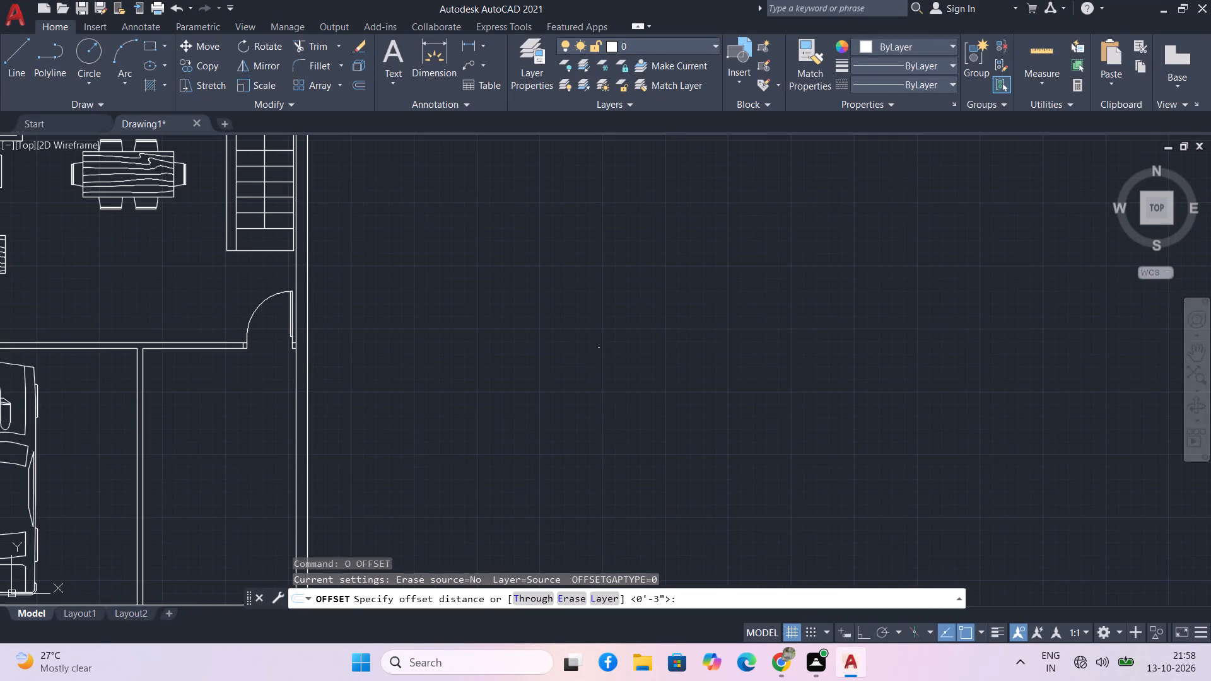
pyautogui.moveTo(592, 342); pyautogui.dragTo(1006, 264, button='middle')
pyautogui.moveTo(878, 313); pyautogui.dragTo(990, 437, button='middle')
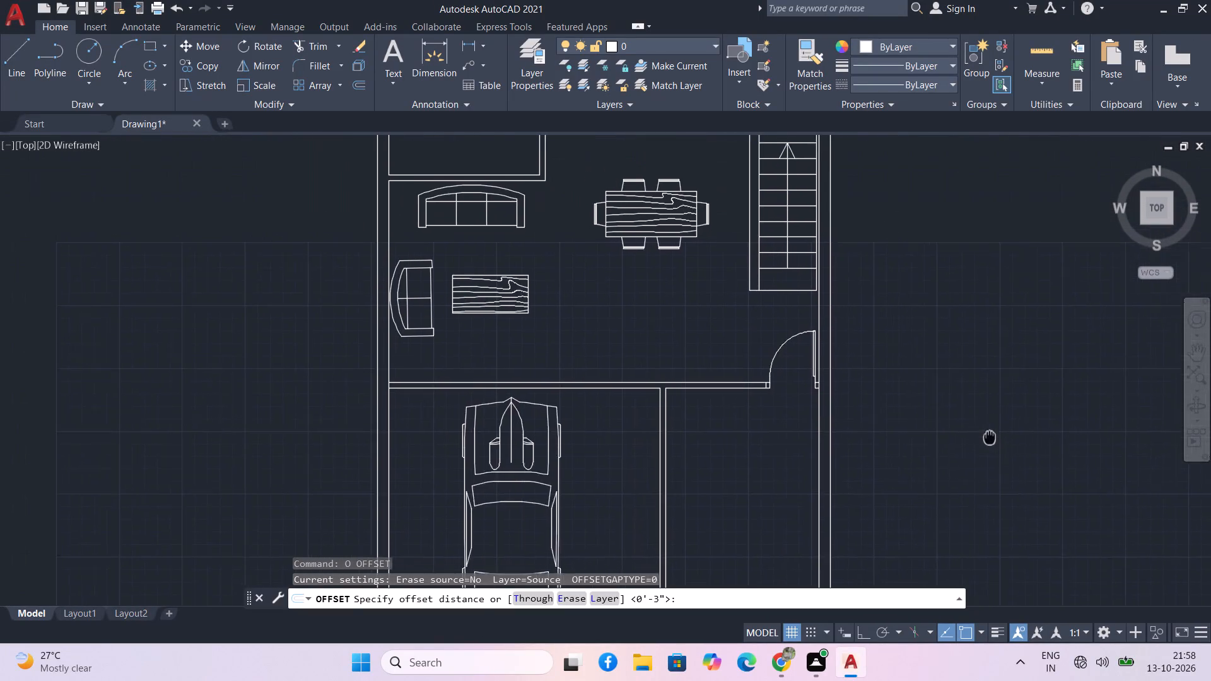
pyautogui.moveTo(990, 437); pyautogui.dragTo(1015, 399, button='middle')
pyautogui.scroll(-1, 983, 374)
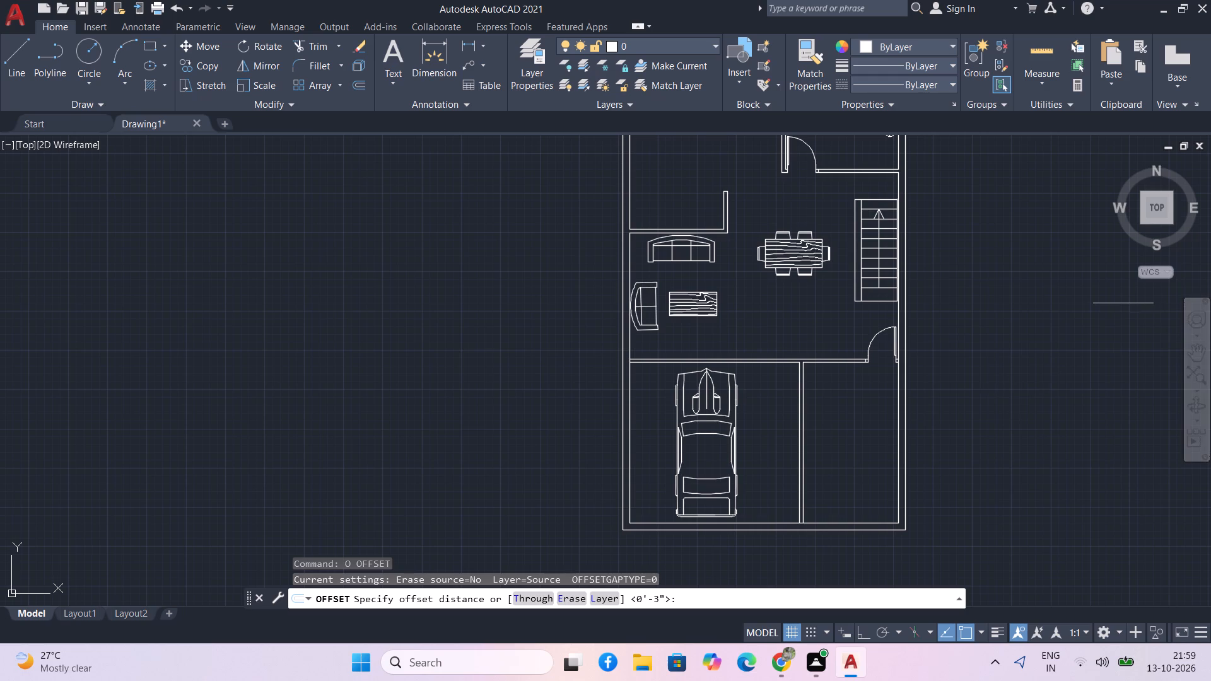
pyautogui.moveTo(943, 460); pyautogui.dragTo(972, 419, button='middle')
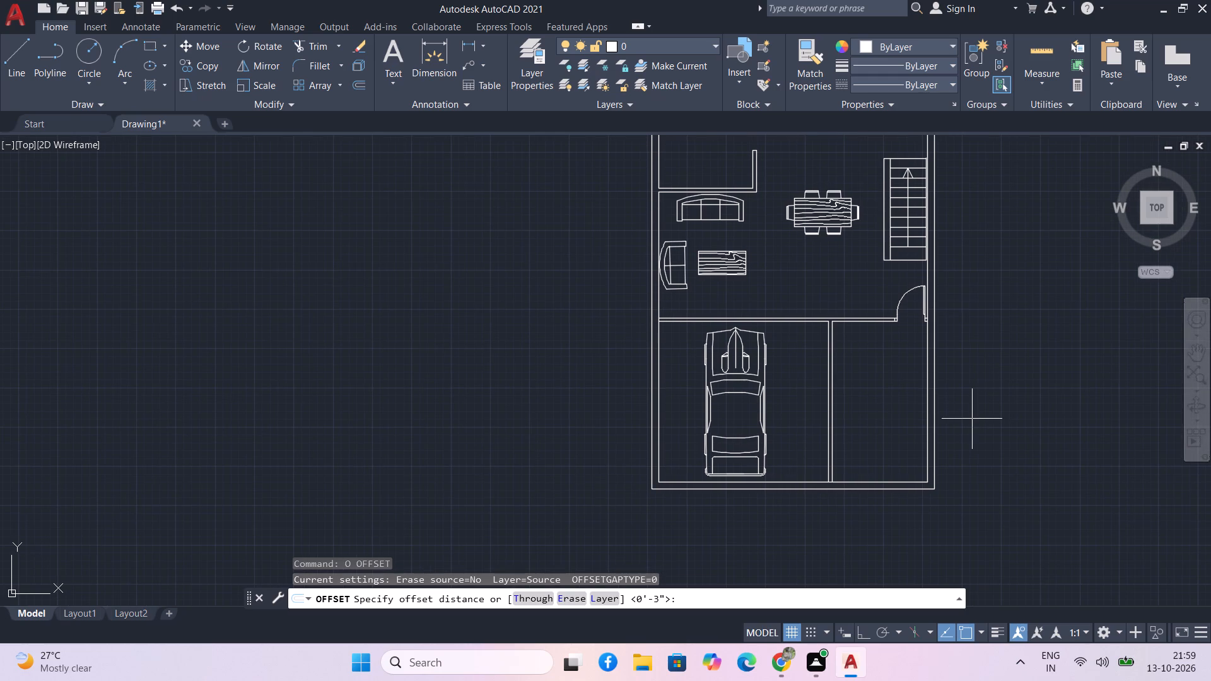
pyautogui.write("6'")
pyautogui.press('Return')
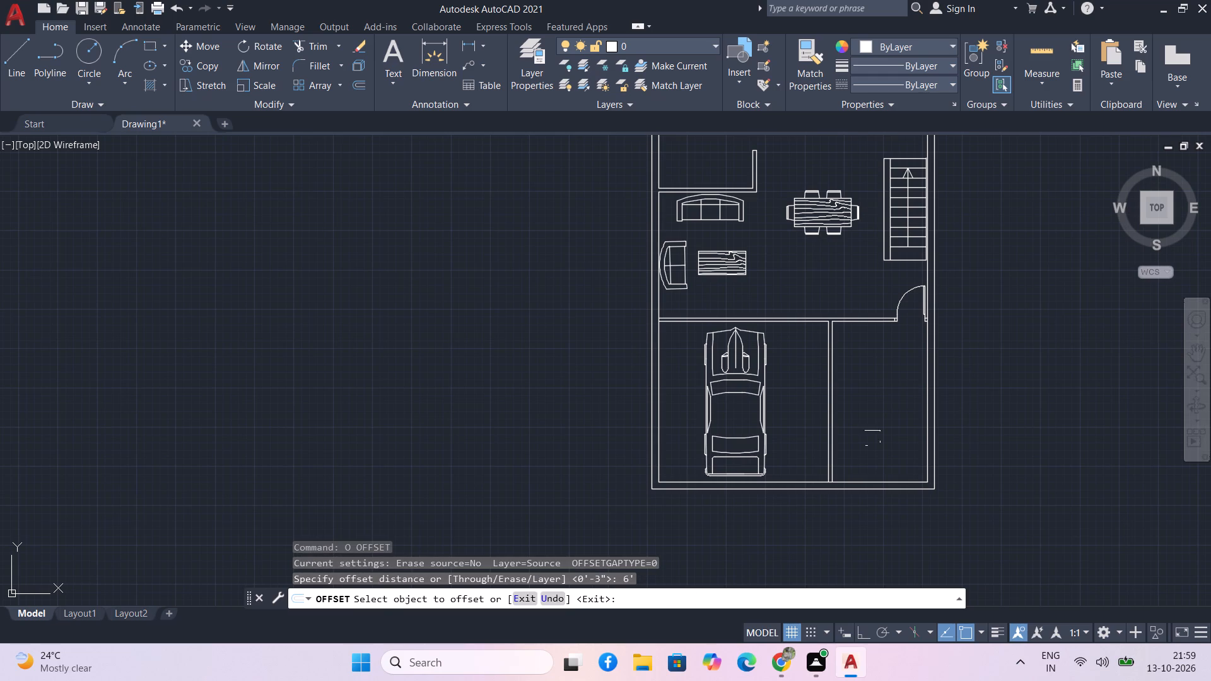
pyautogui.click(898, 478)
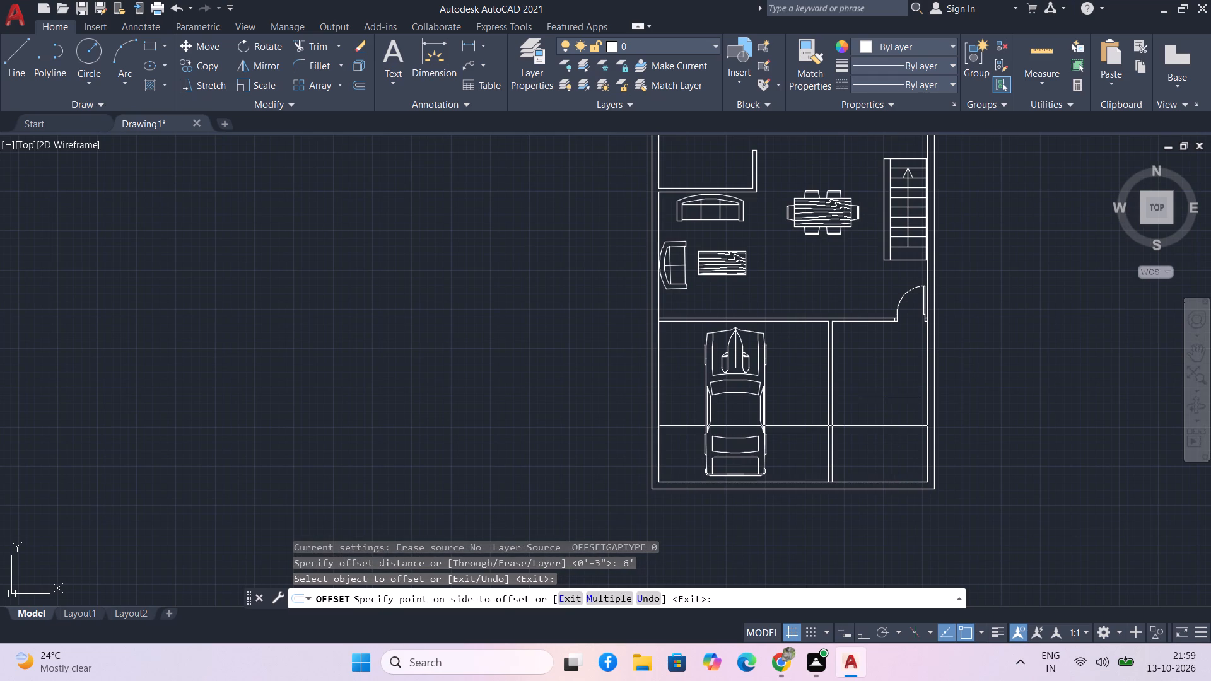
pyautogui.click(889, 397)
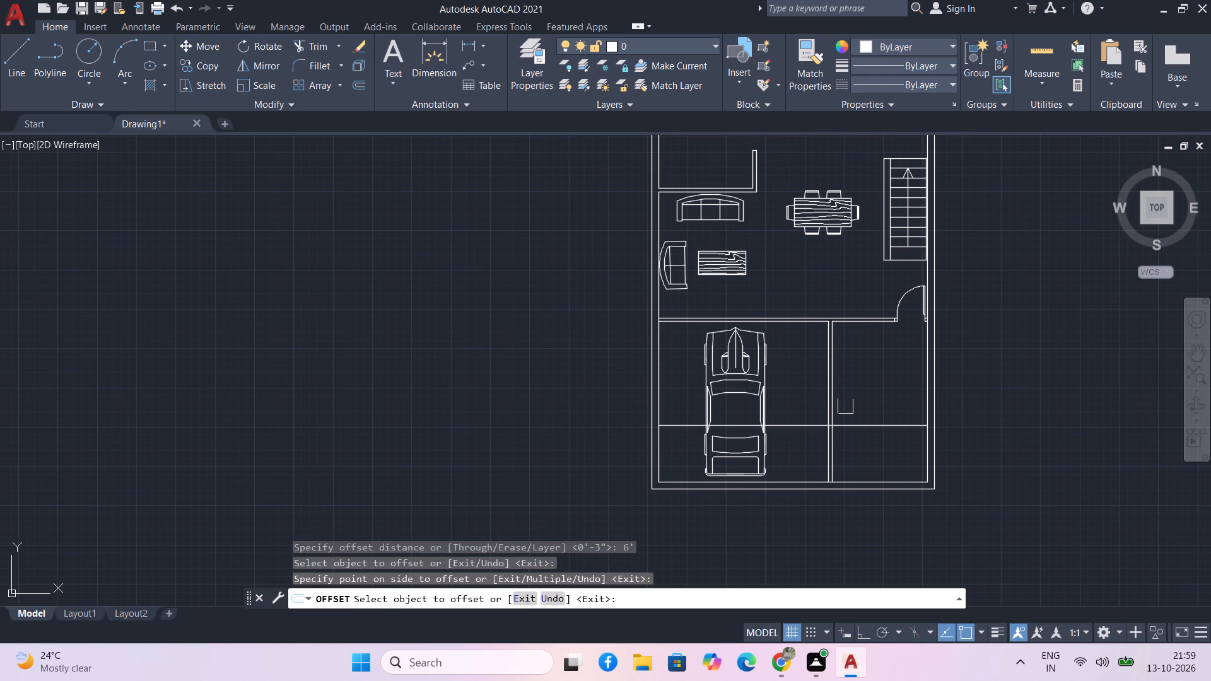
pyautogui.press('Escape')
# Trim away the new horizontal line's portions across the car space, keeping only the part in the adjoining room.
pyautogui.write('trr')
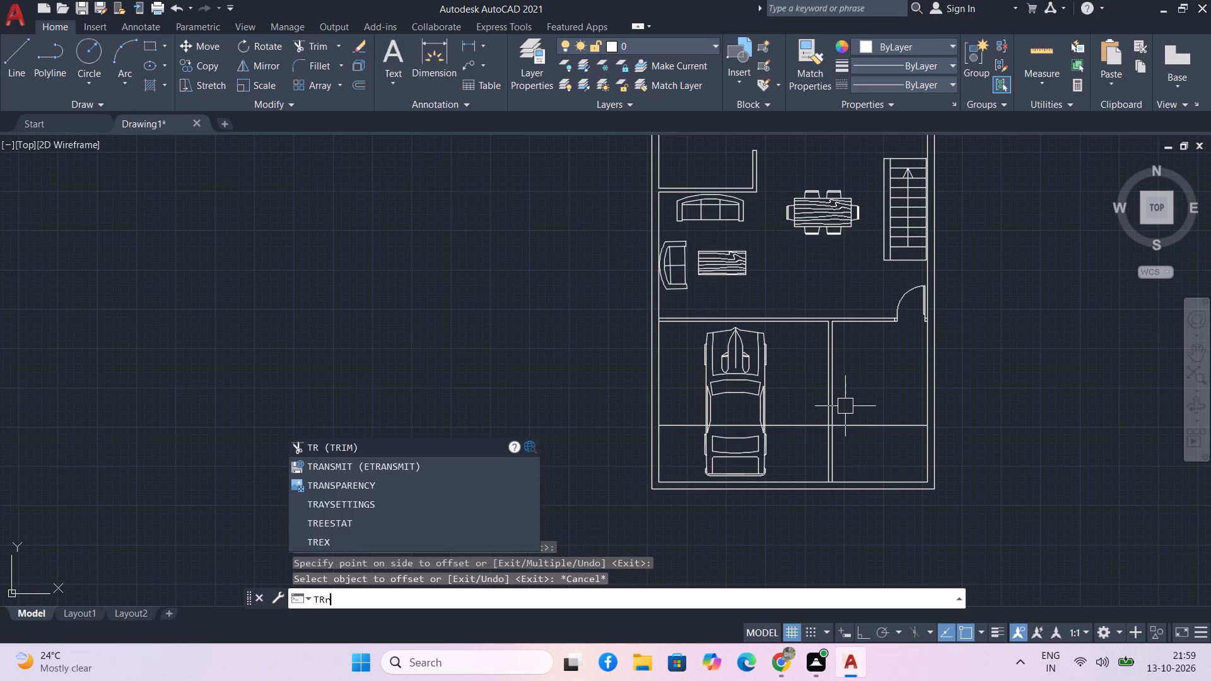
pyautogui.press('BackSpace')
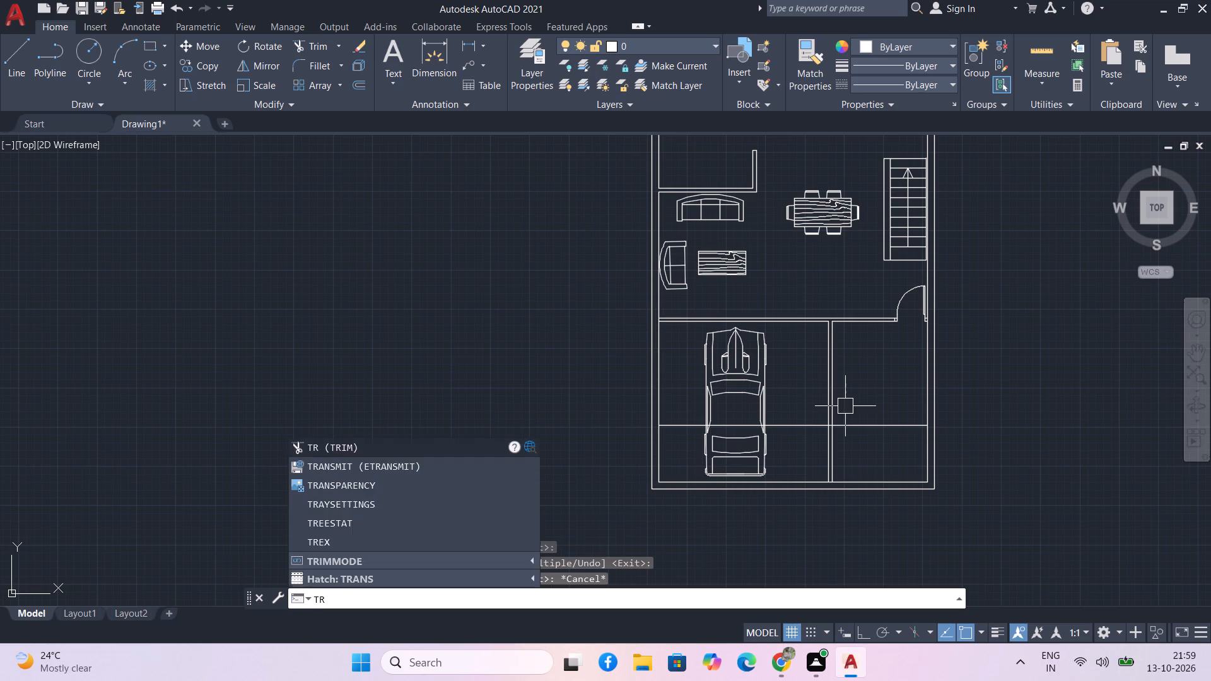
pyautogui.press('space')
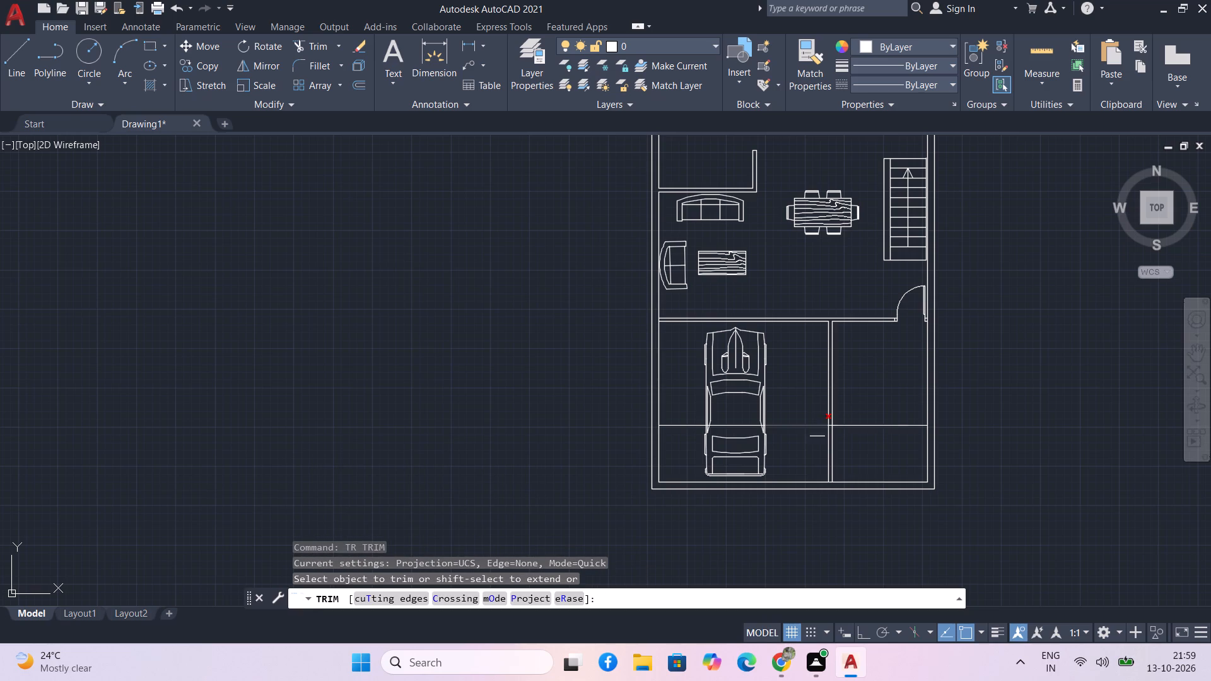
pyautogui.click(804, 422)
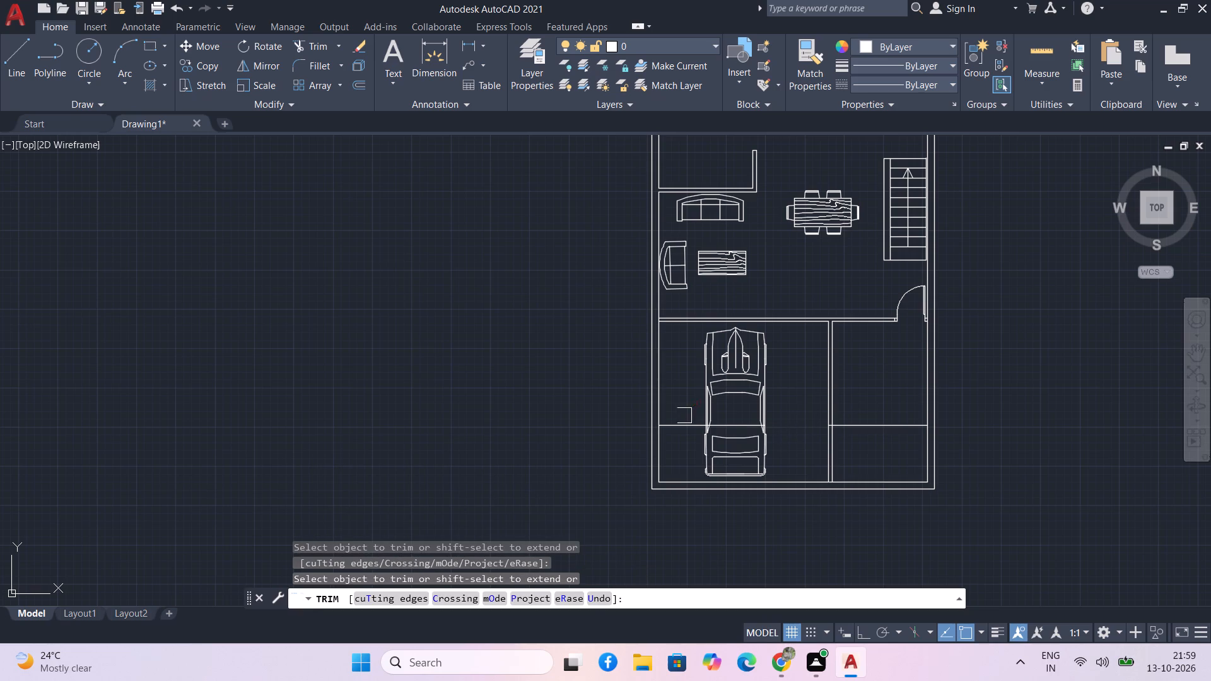
pyautogui.click(722, 426)
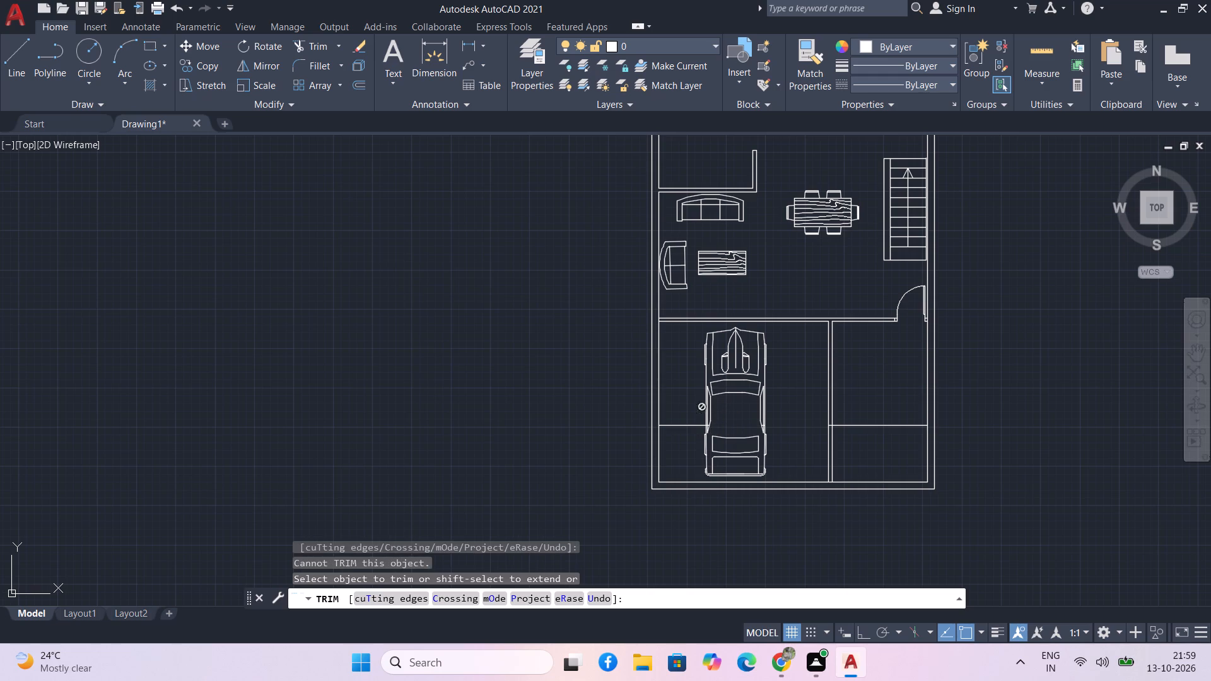
pyautogui.click(679, 422)
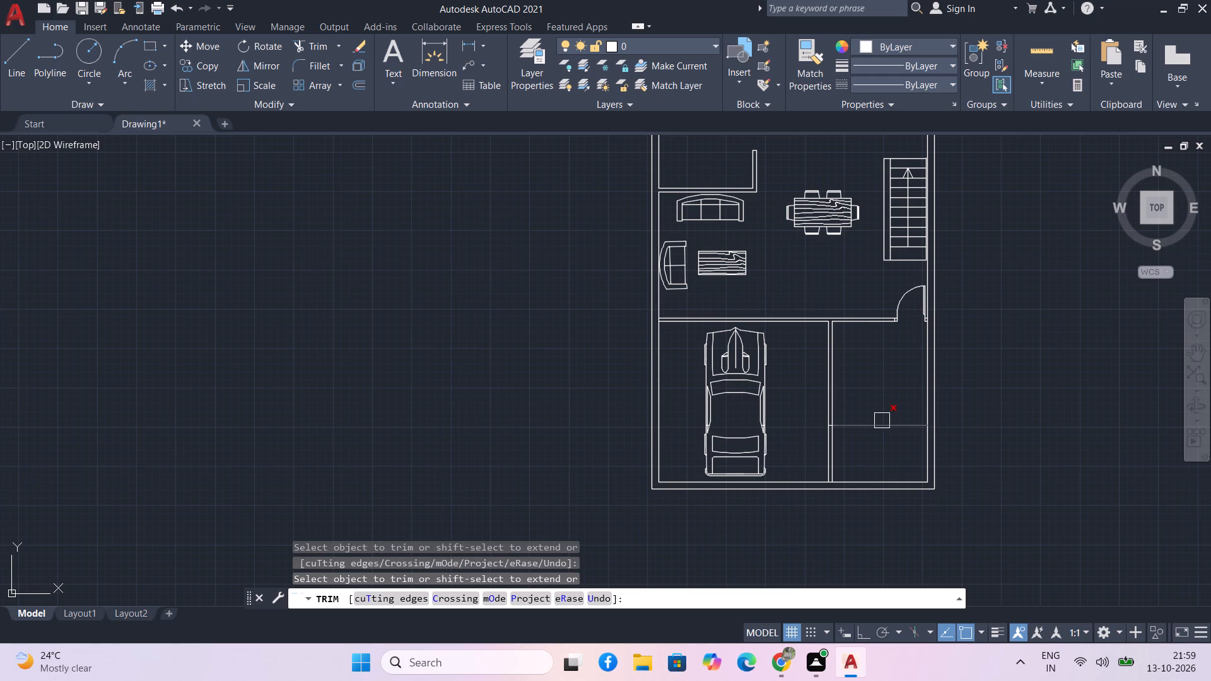
pyautogui.press('Escape')
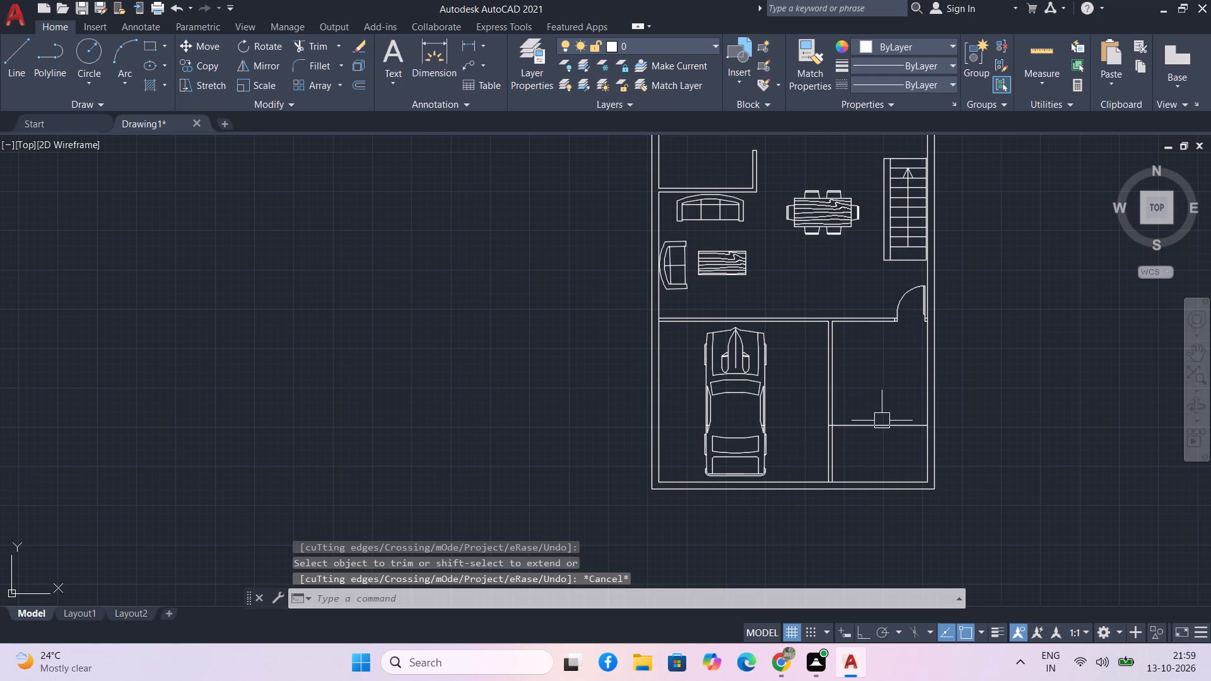
# Offset the remaining horizontal line upward by 4.5 to form a partition wall in the room beside the car space.
pyautogui.write('o')
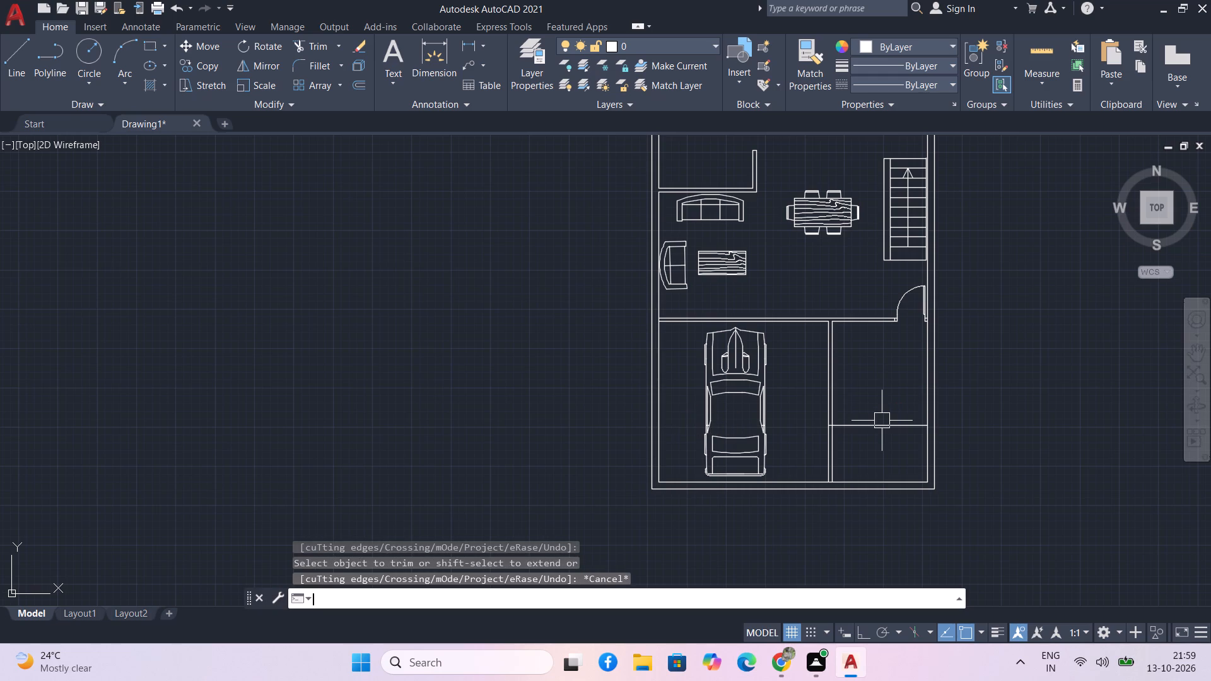
pyautogui.press('space')
pyautogui.write('4.5')
pyautogui.press('Return')
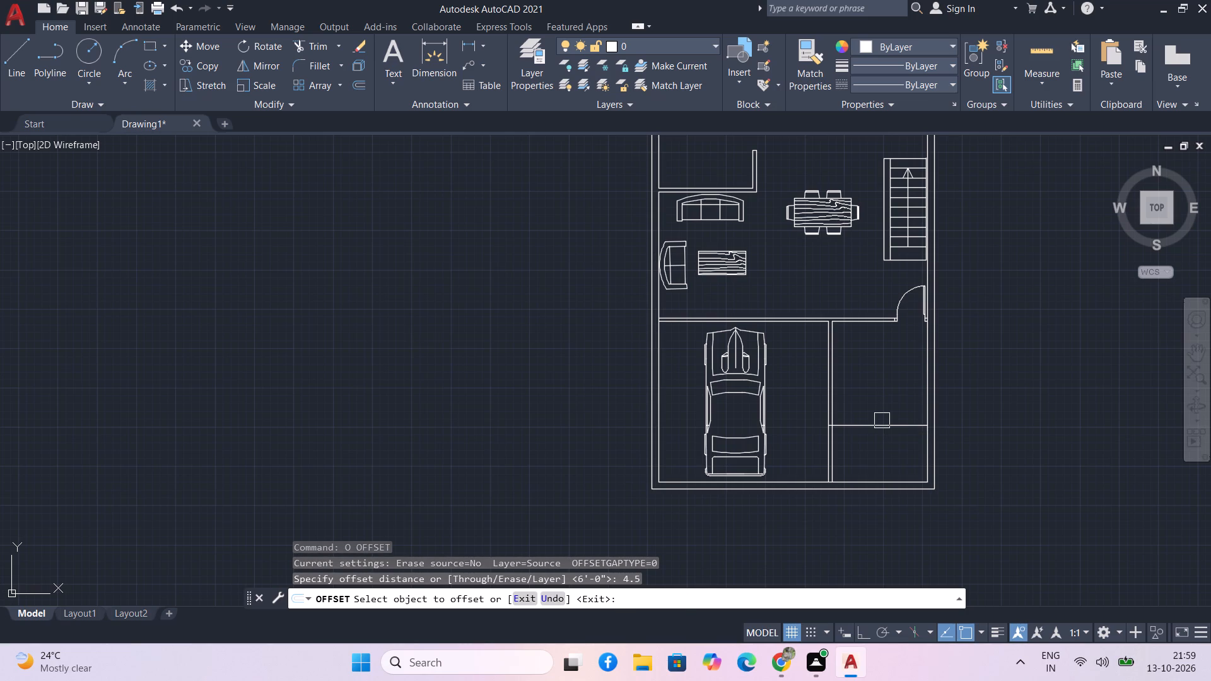
pyautogui.click(863, 424)
pyautogui.click(870, 371)
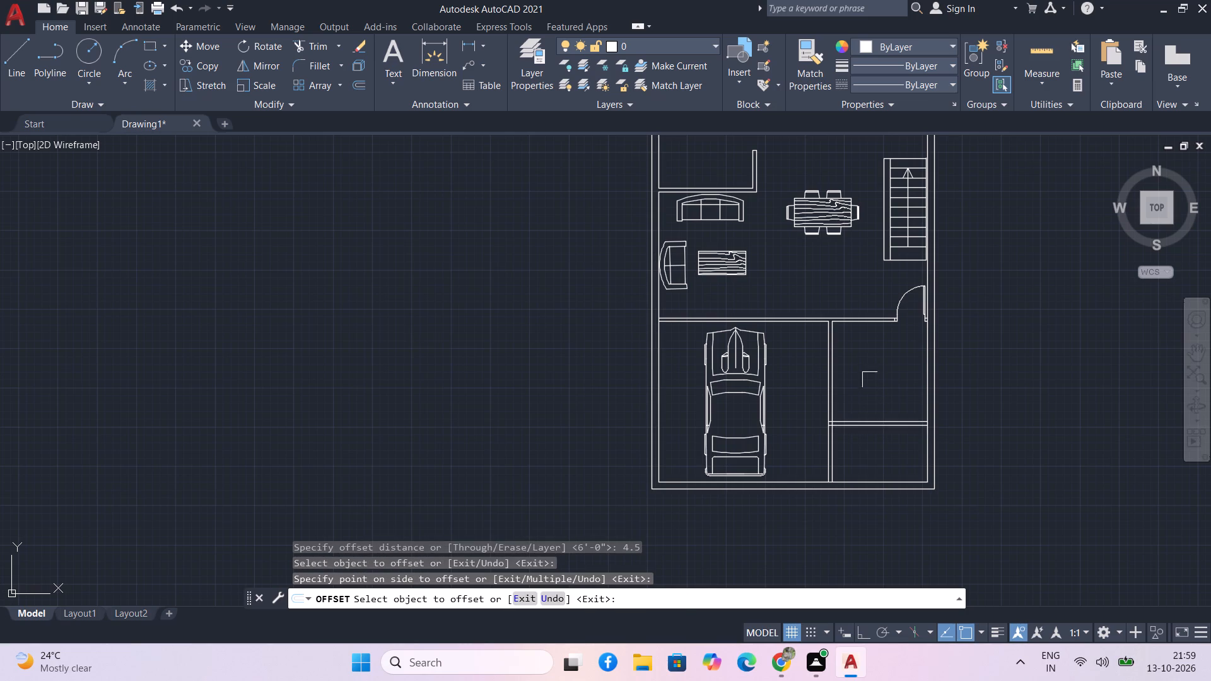
pyautogui.scroll(1, 870, 396)
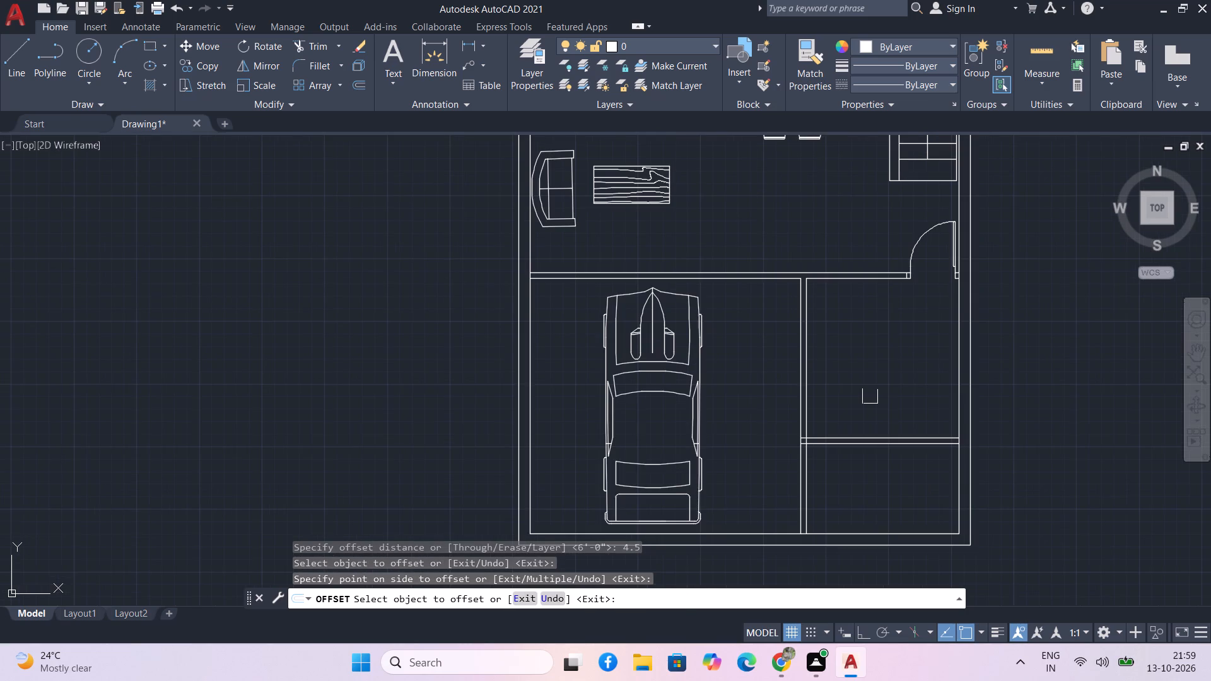
pyautogui.moveTo(850, 384); pyautogui.dragTo(802, 383, button='middle')
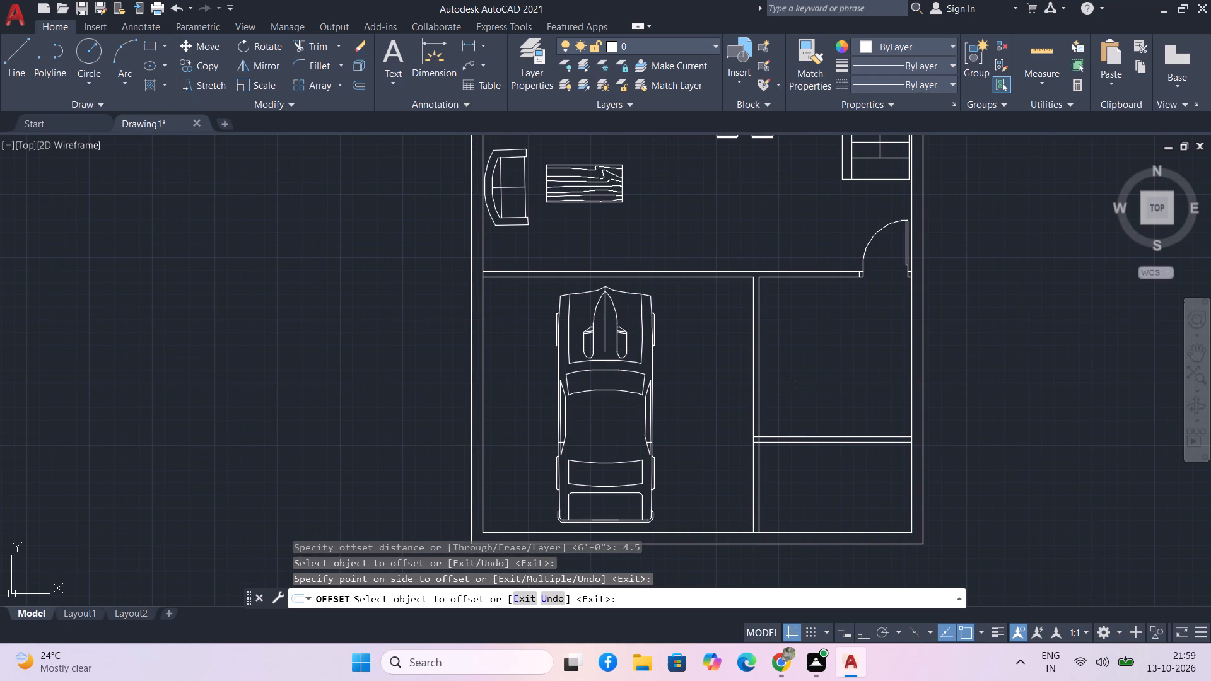
pyautogui.press('Escape')
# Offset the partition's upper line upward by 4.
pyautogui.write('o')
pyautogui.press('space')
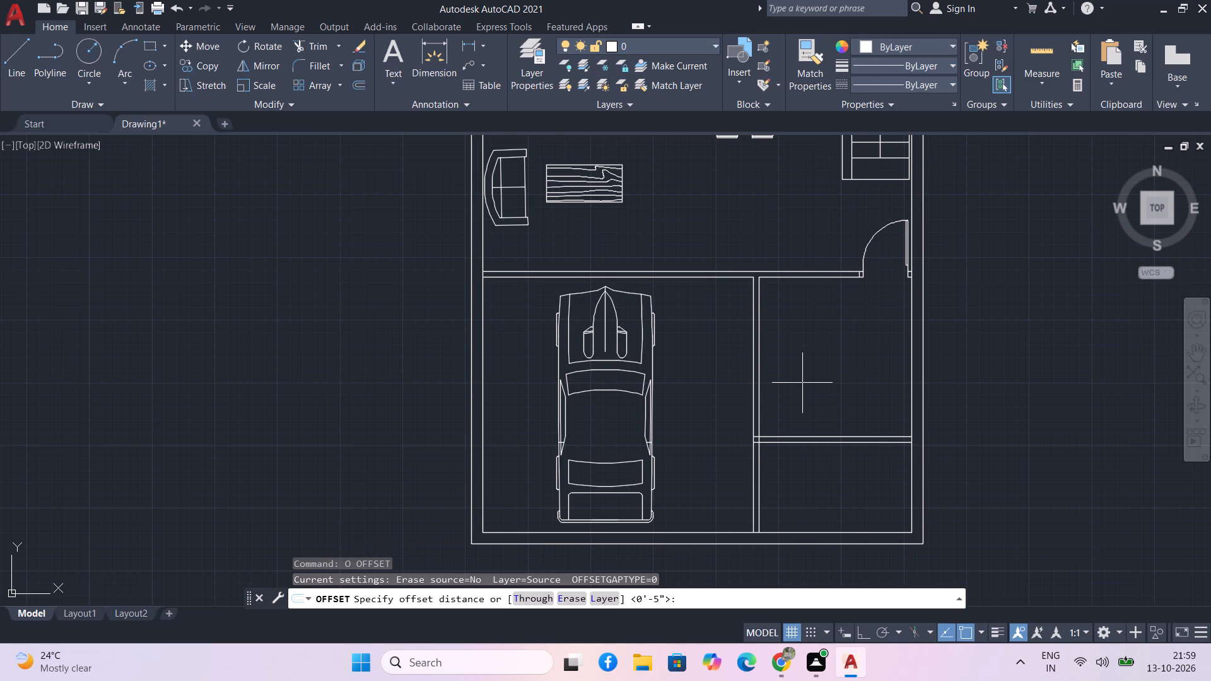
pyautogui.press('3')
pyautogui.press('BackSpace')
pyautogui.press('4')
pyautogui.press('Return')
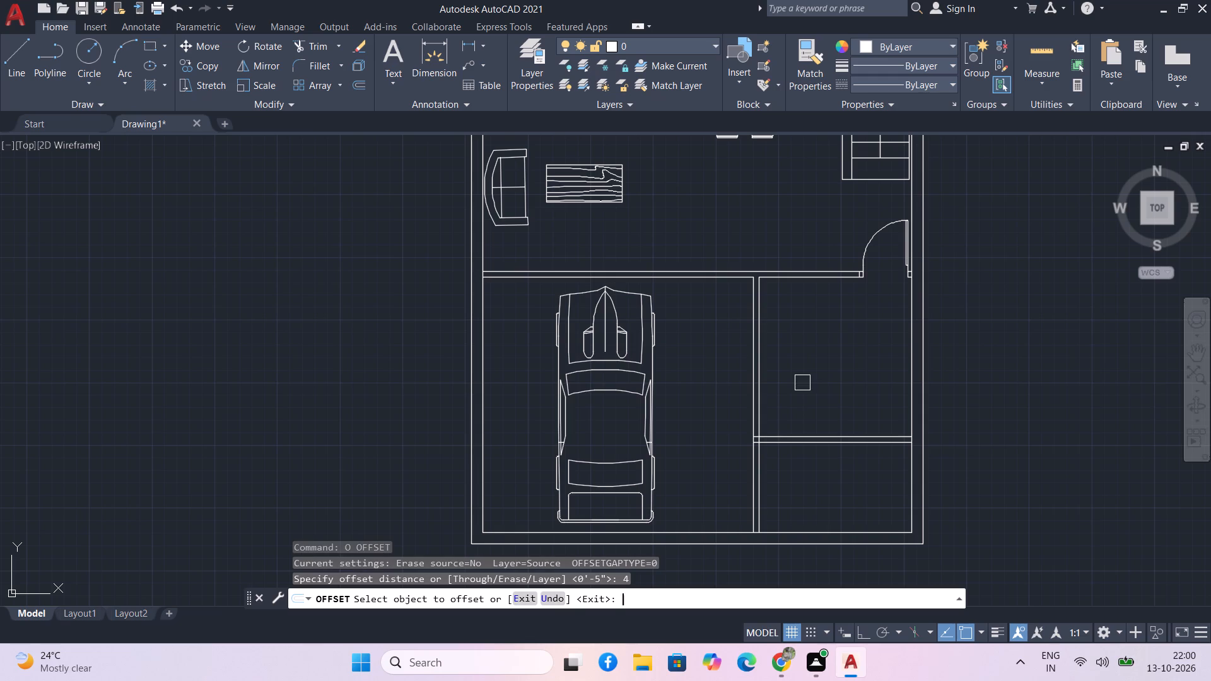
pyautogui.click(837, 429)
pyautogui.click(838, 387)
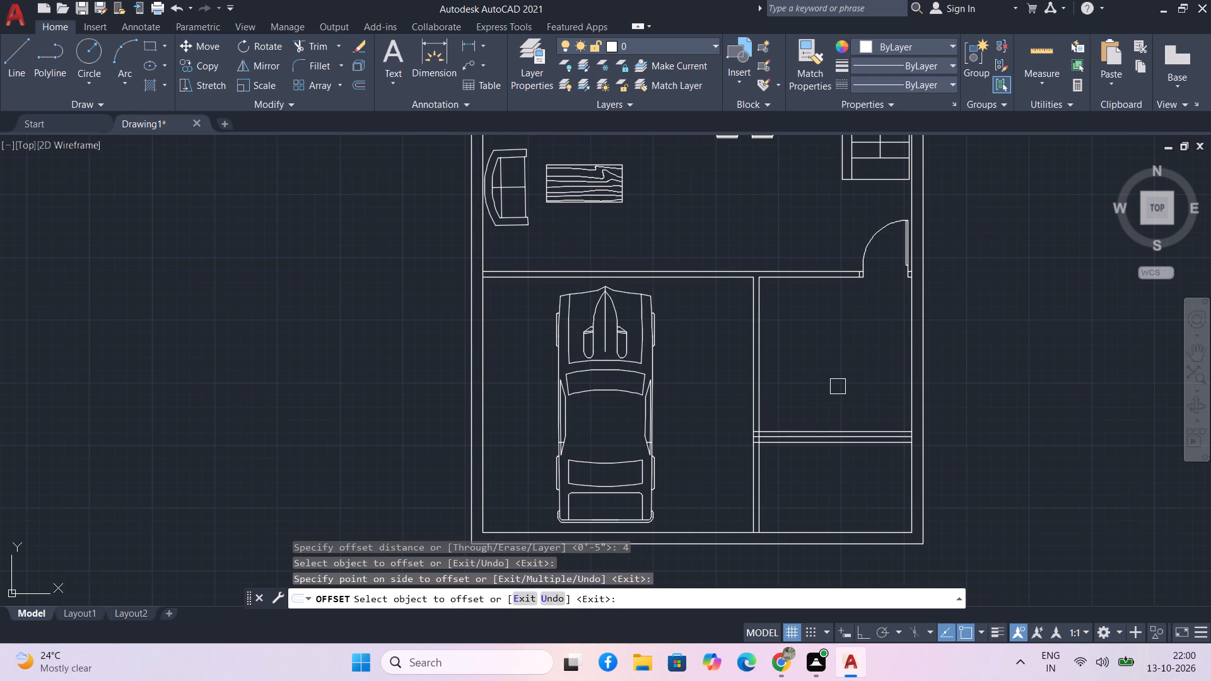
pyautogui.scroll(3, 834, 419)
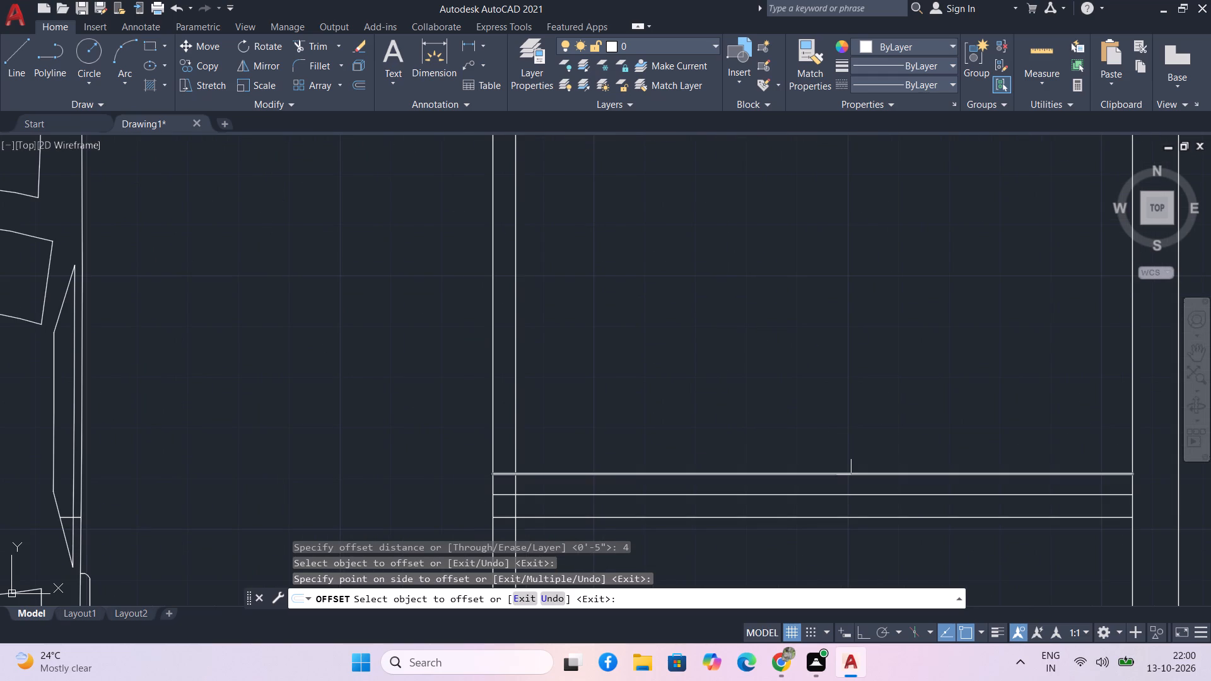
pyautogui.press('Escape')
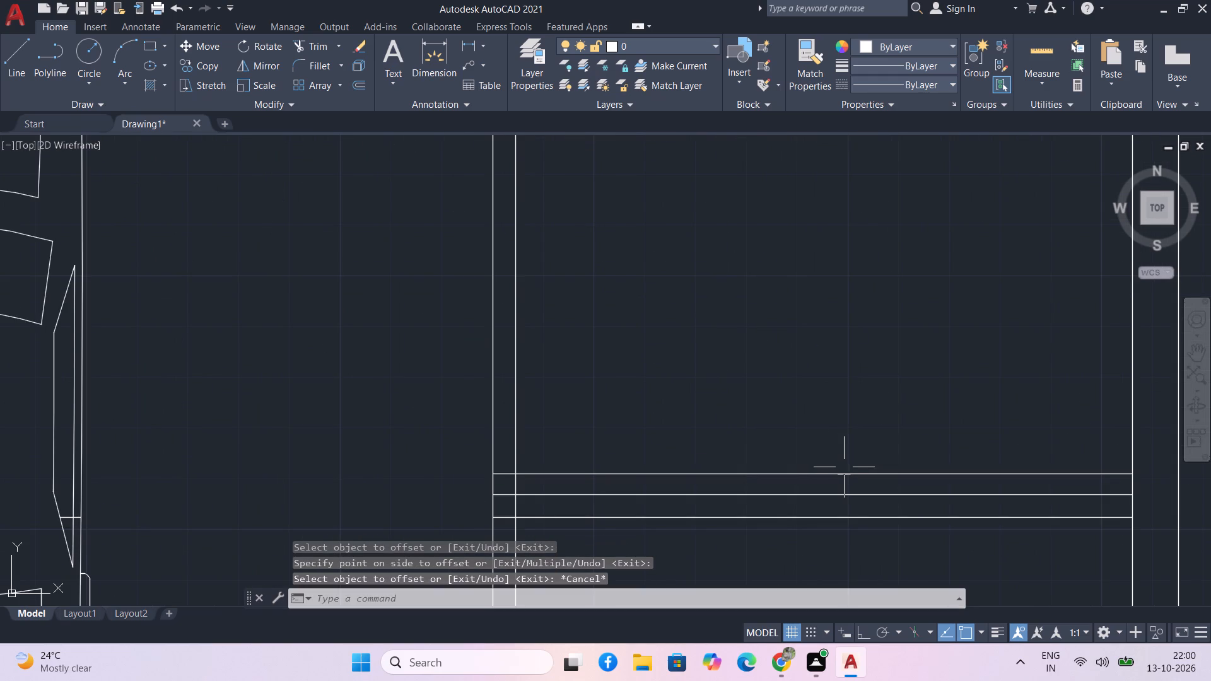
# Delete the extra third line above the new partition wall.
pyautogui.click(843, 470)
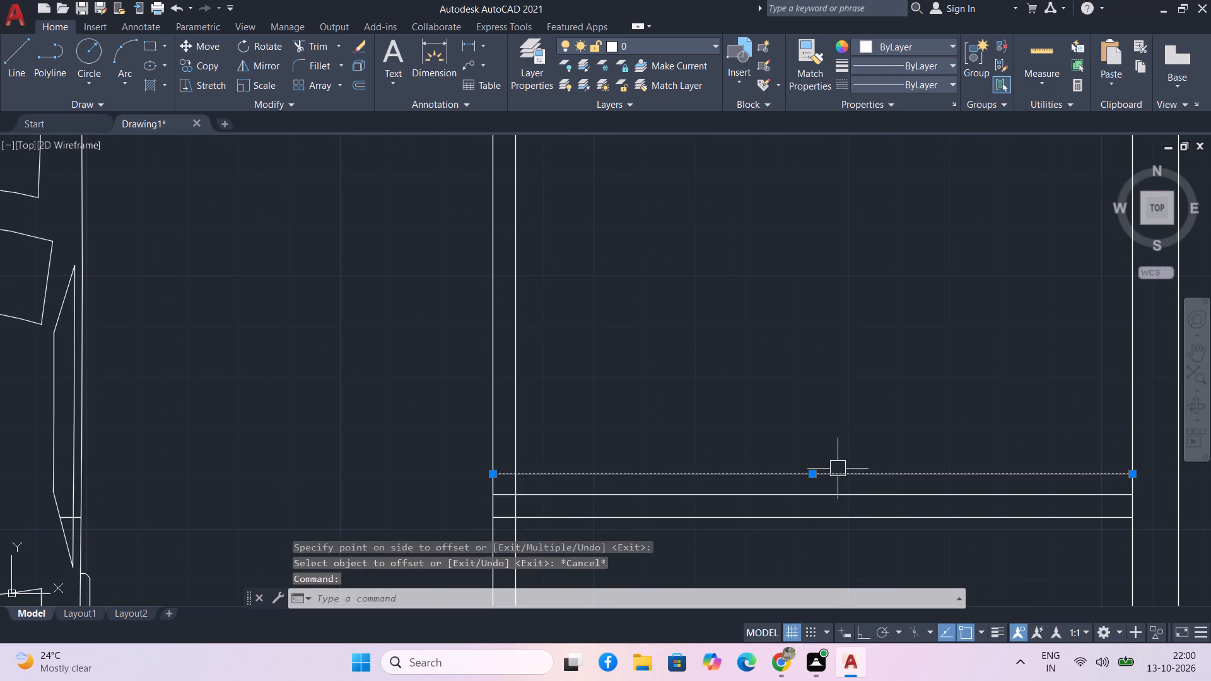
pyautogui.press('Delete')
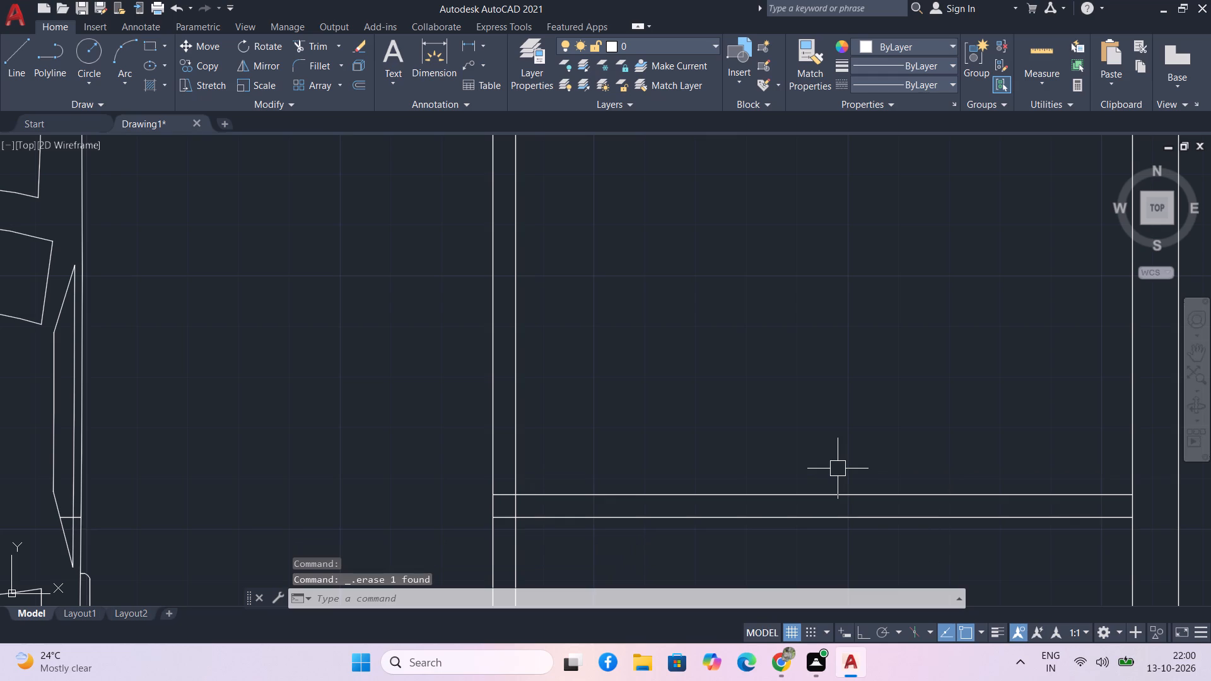
# Trim the partition's line ends inside the car-space wall and that wall's face segment between the partition lines, opening the junction.
pyautogui.middleClick(834, 409)
pyautogui.moveTo(834, 409); pyautogui.dragTo(814, 378, button='middle')
pyautogui.scroll(-1, 758, 367)
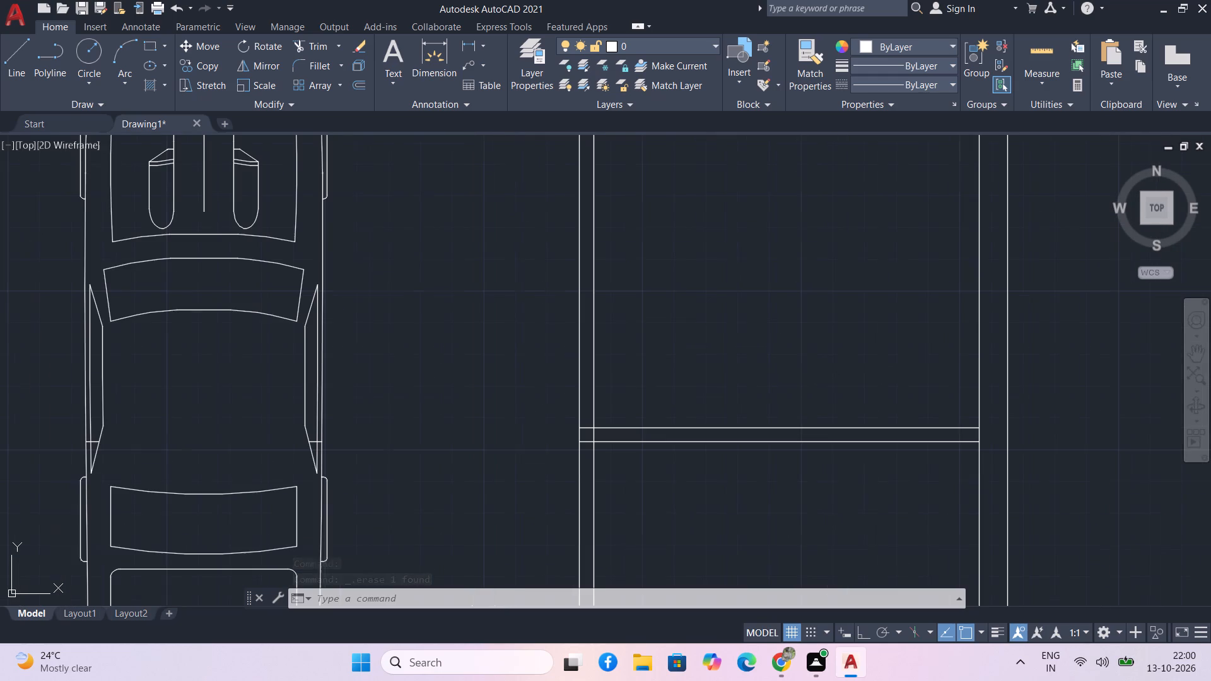
pyautogui.write('tr')
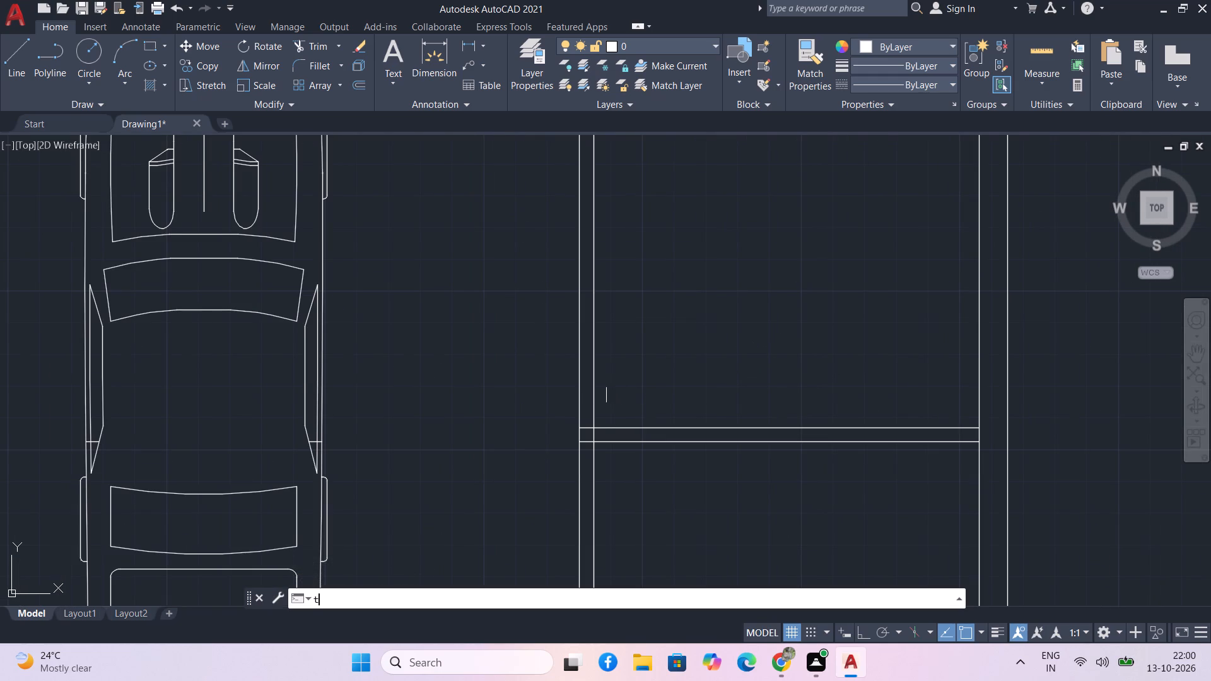
pyautogui.press('space')
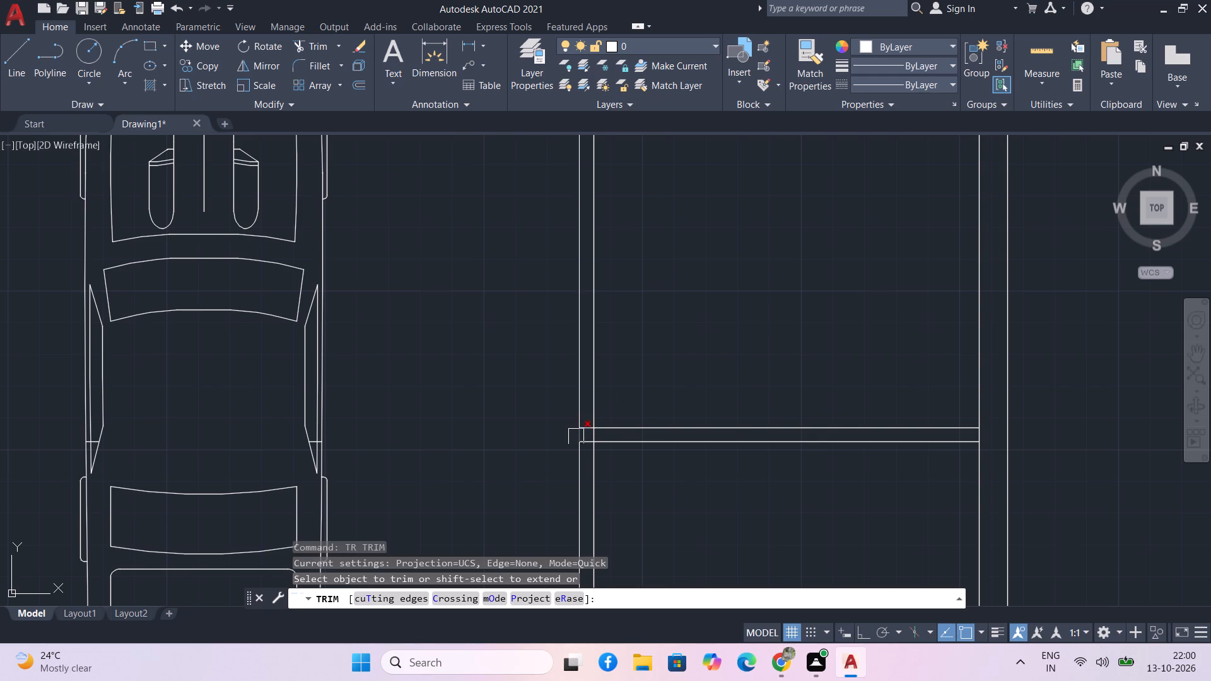
pyautogui.scroll(3, 576, 436)
pyautogui.moveTo(609, 315); pyautogui.dragTo(595, 499)
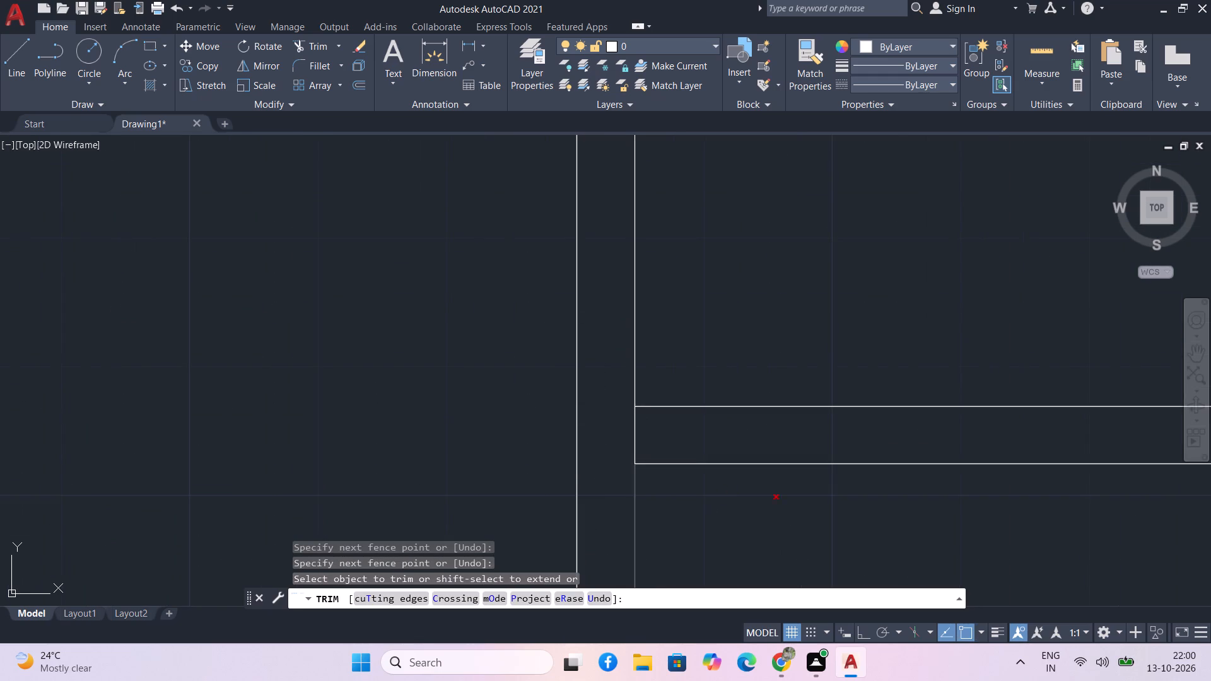
pyautogui.scroll(-1, 792, 512)
pyautogui.moveTo(850, 524); pyautogui.dragTo(749, 525, button='middle')
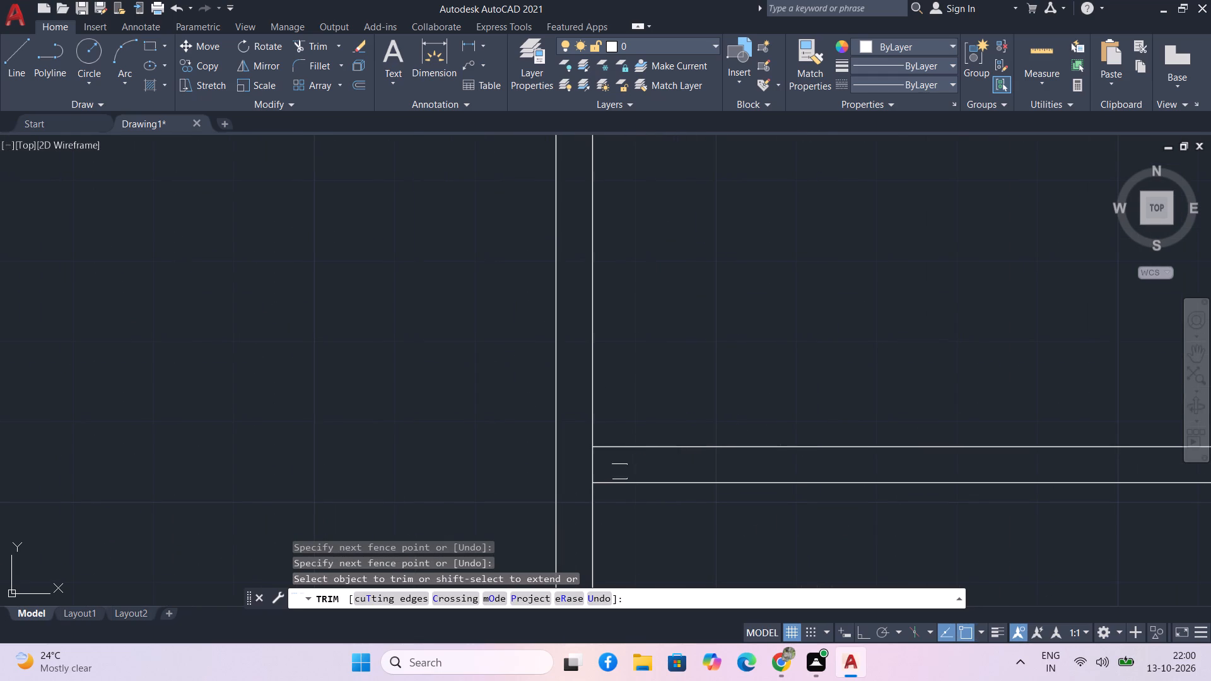
pyautogui.click(594, 469)
pyautogui.scroll(-1, 698, 504)
pyautogui.scroll(-1, 793, 582)
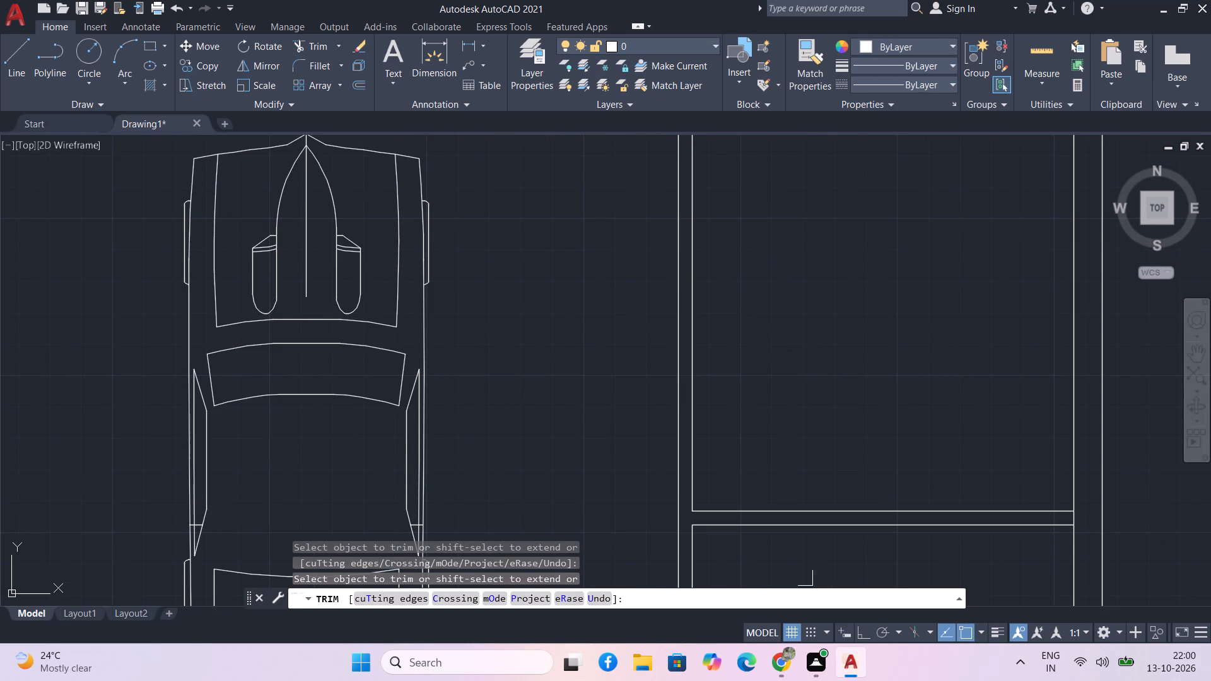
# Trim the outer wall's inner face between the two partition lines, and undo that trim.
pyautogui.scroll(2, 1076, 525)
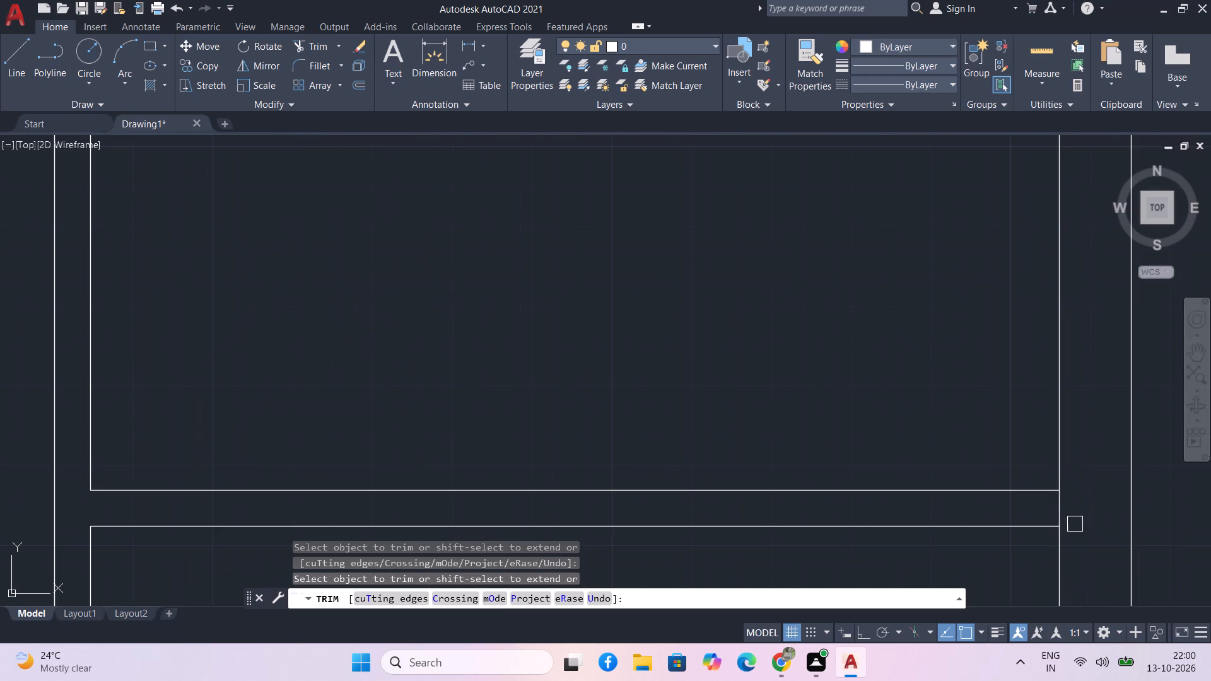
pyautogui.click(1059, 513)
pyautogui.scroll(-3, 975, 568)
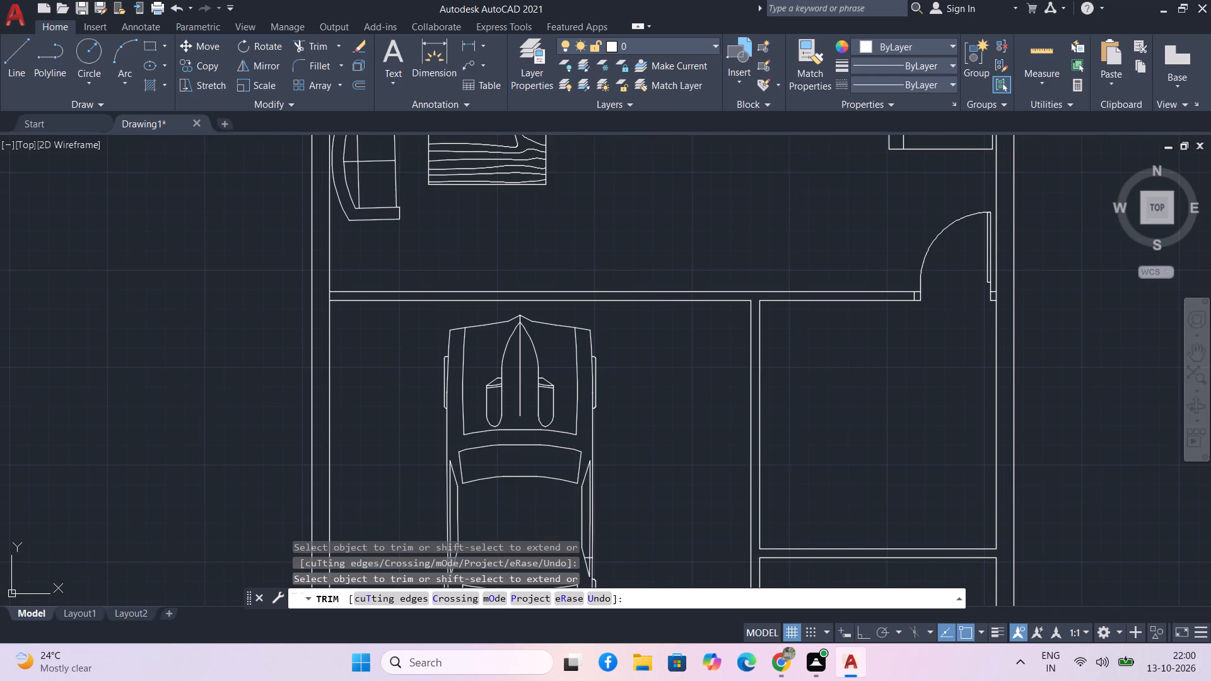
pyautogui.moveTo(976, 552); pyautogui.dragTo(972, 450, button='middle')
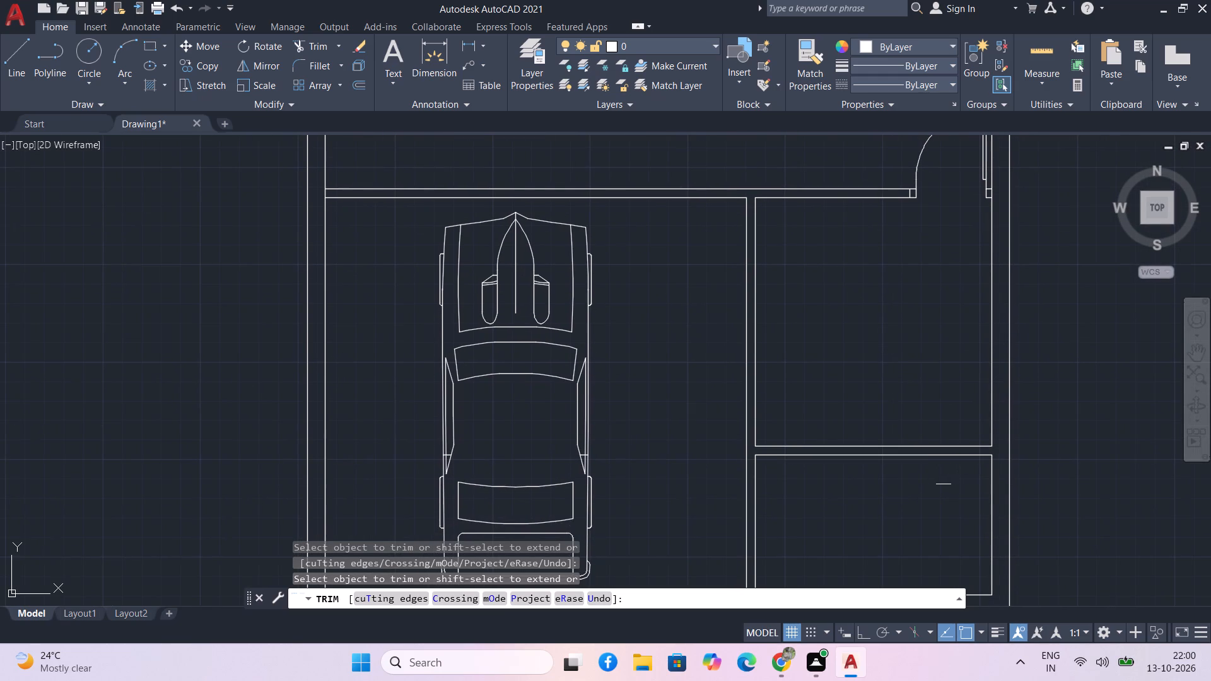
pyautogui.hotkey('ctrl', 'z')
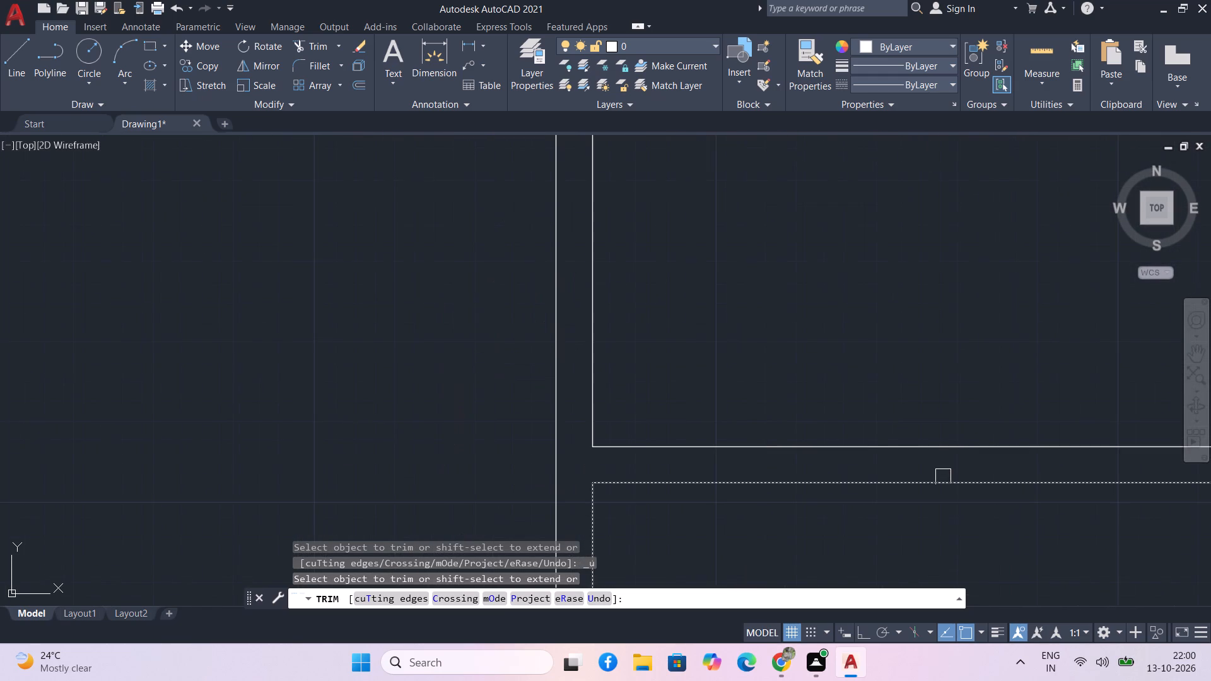
# Undo the trim that opened the partition's junction with the car-space wall.
pyautogui.hotkey('ctrl', 'z')
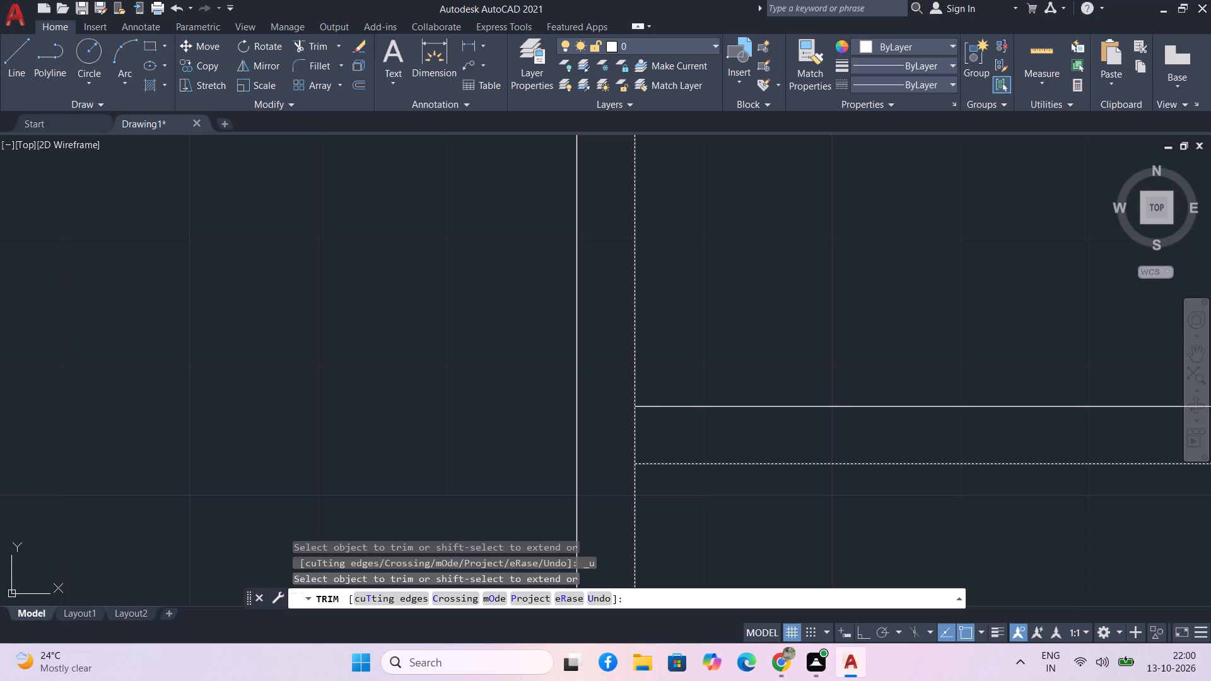
pyautogui.press('space')
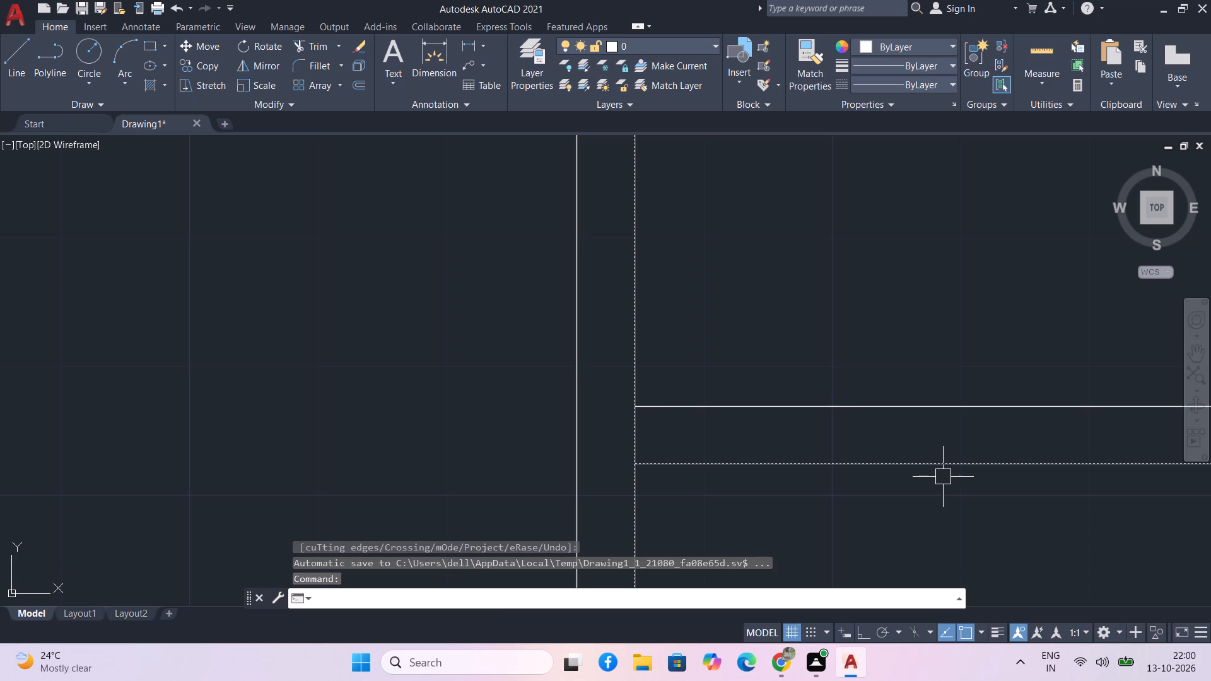
# Offset the partition's upper line upward four times at 1' spacing, using the Multiple option.
pyautogui.moveTo(771, 348); pyautogui.dragTo(771, 349, button='middle')
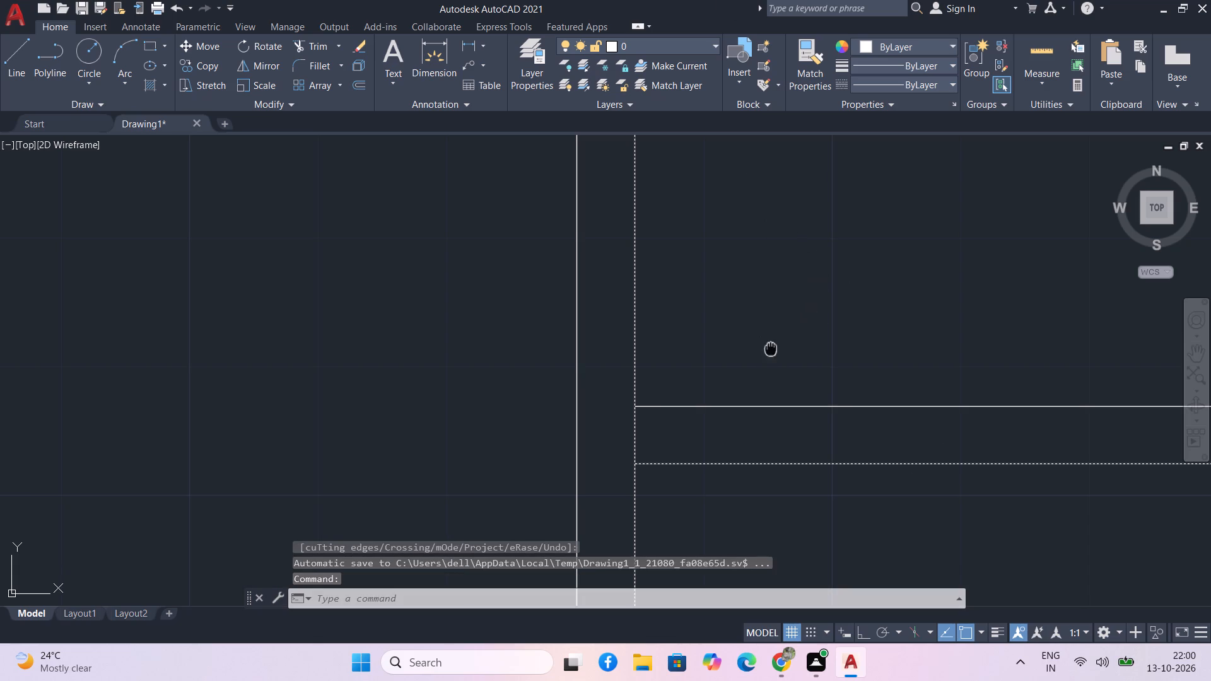
pyautogui.moveTo(771, 349); pyautogui.dragTo(737, 364, button='middle')
pyautogui.scroll(-1, 742, 364)
pyautogui.moveTo(936, 317); pyautogui.dragTo(689, 388, button='middle')
pyautogui.scroll(-1, 687, 385)
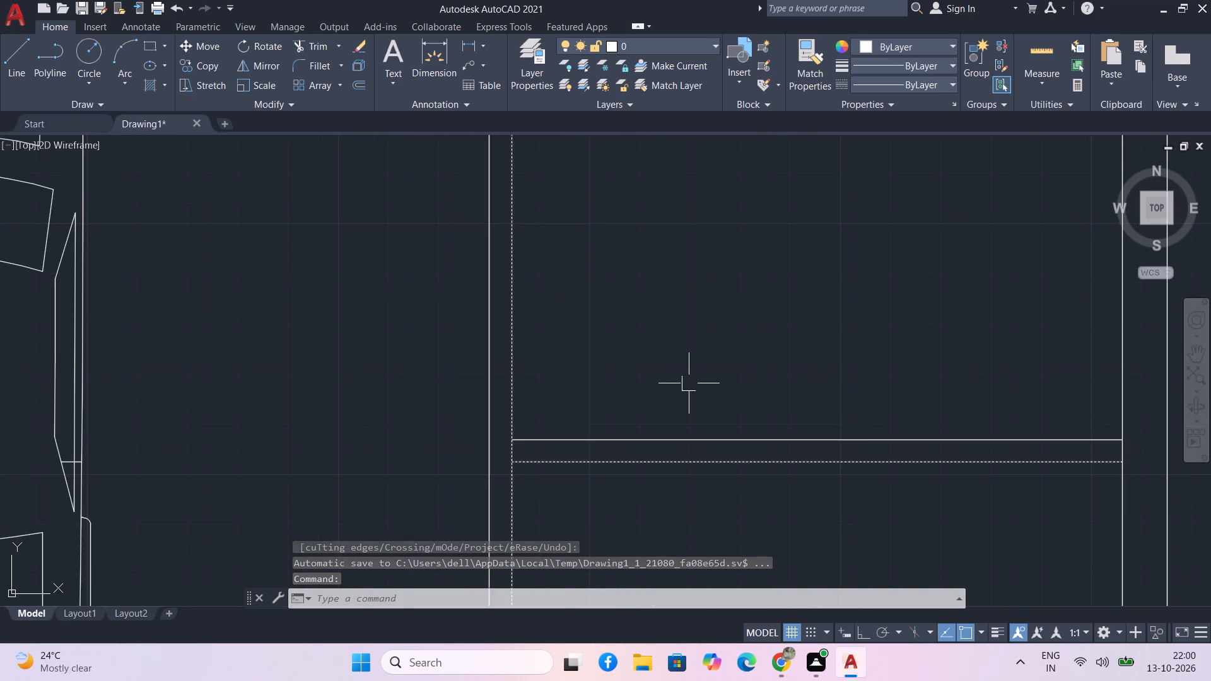
pyautogui.scroll(-1, 689, 383)
pyautogui.write('o')
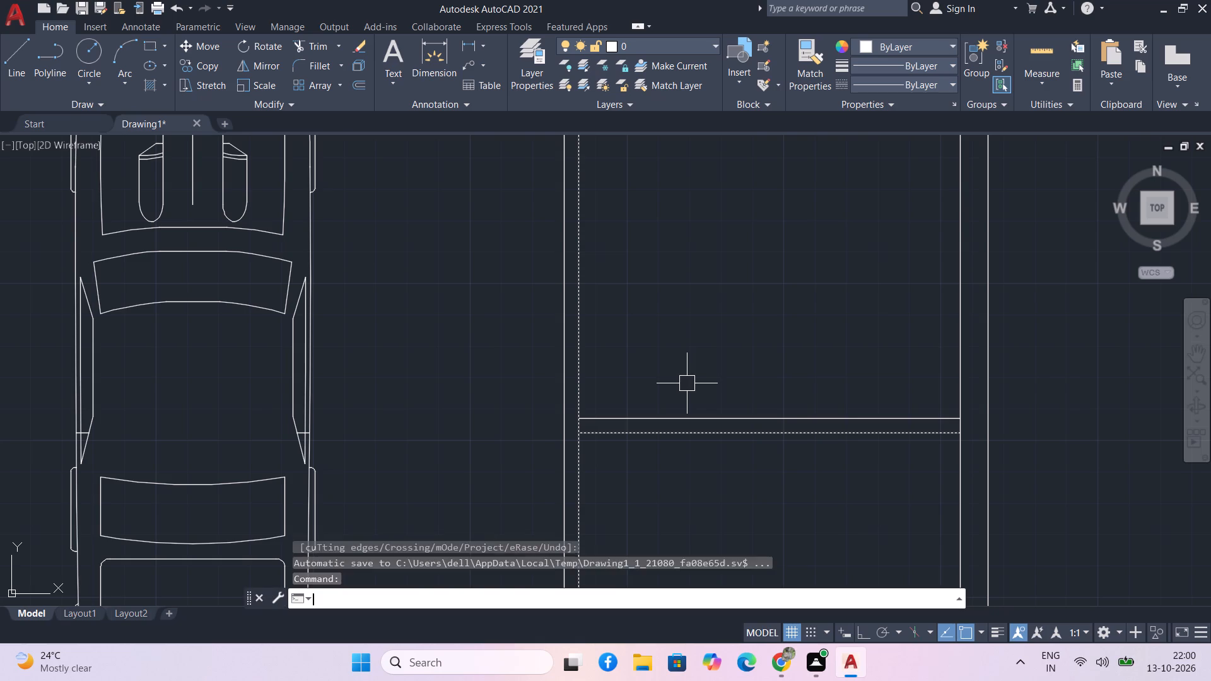
pyautogui.press('space')
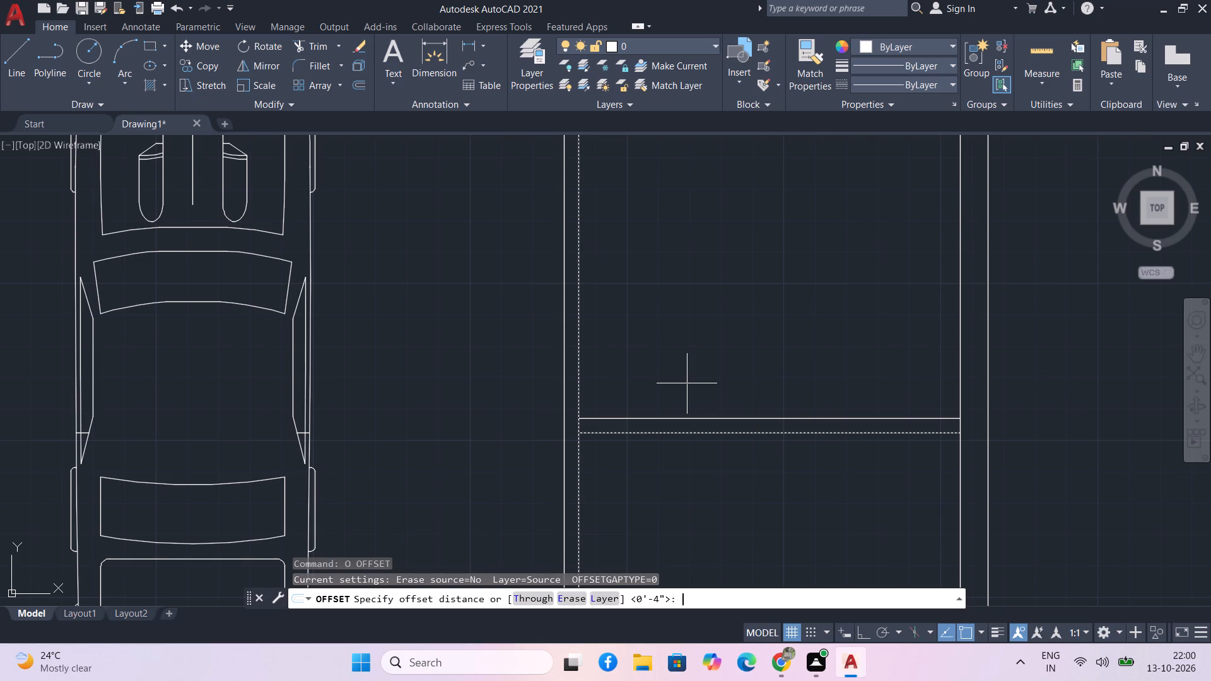
pyautogui.write("1'")
pyautogui.press('Return')
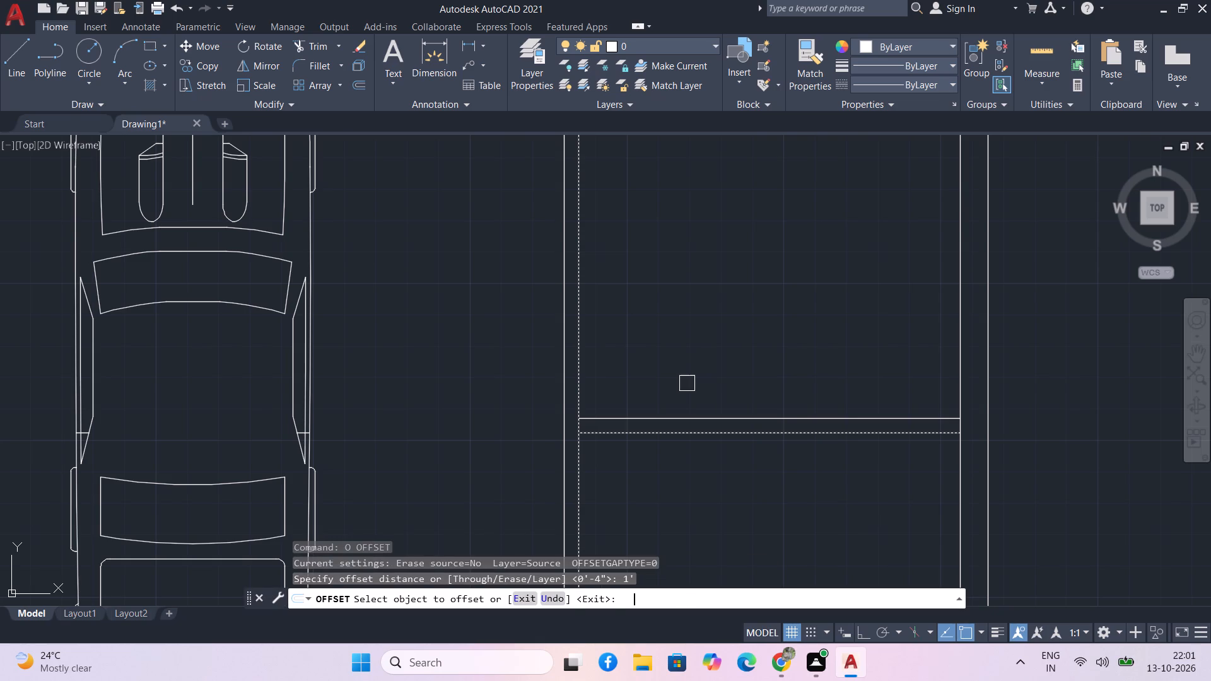
pyautogui.click(754, 414)
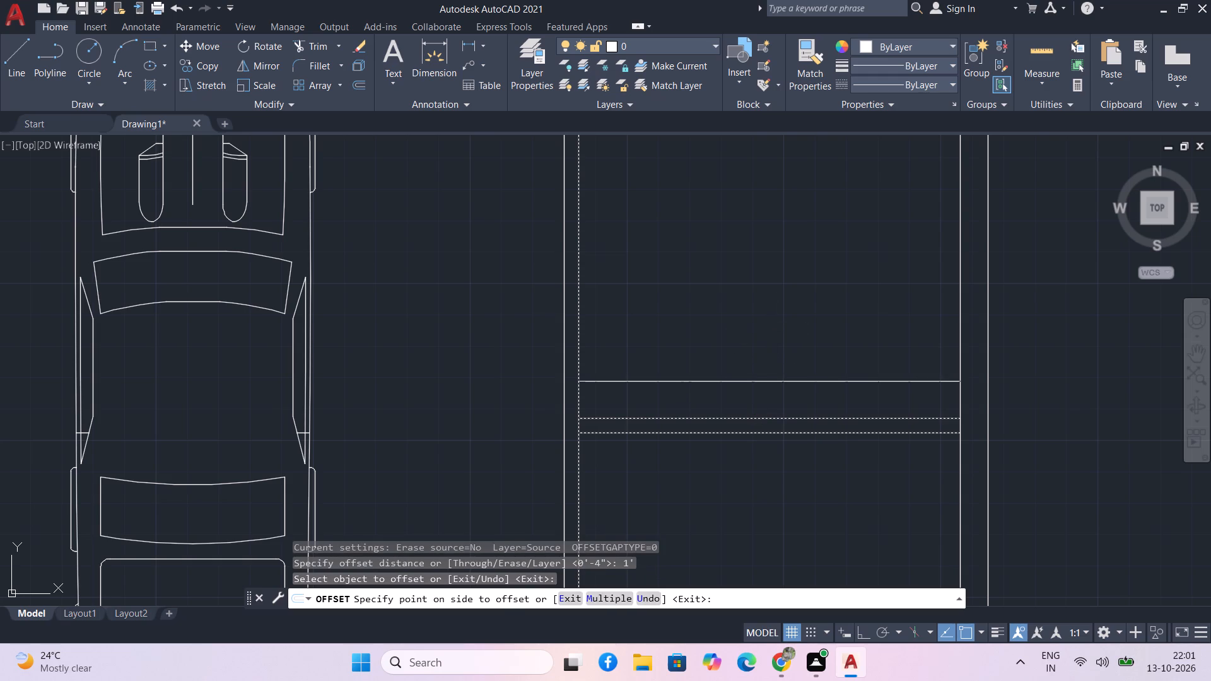
pyautogui.click(614, 600)
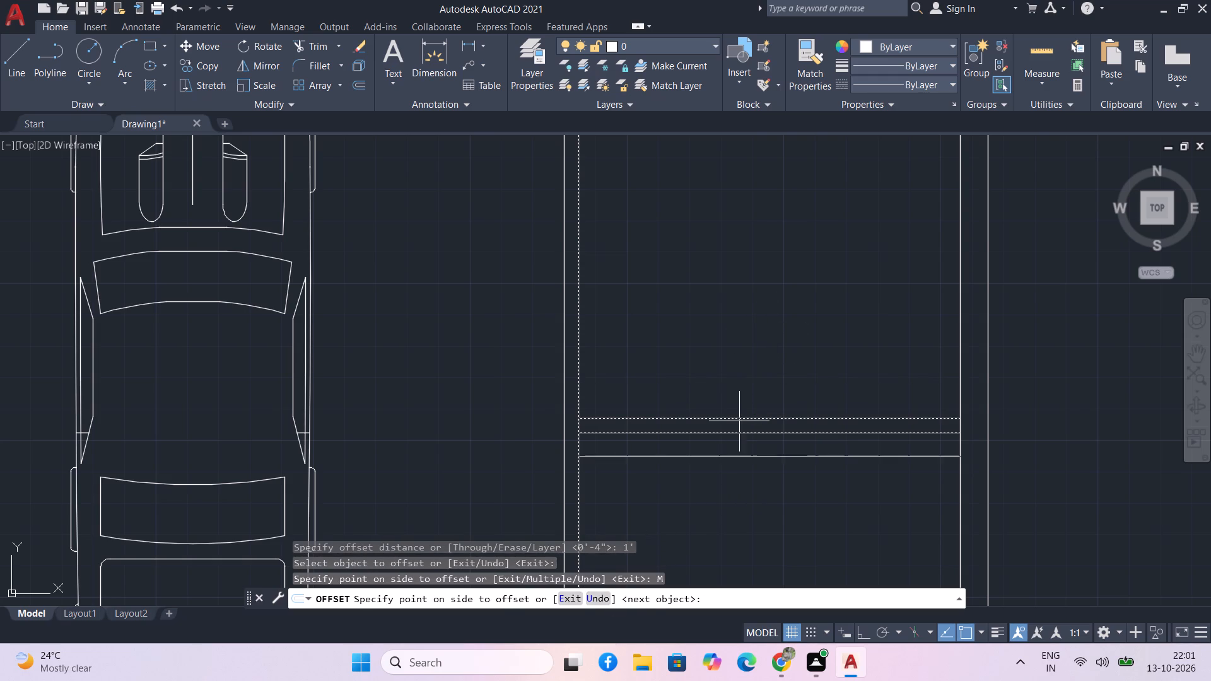
pyautogui.click(773, 336)
pyautogui.click(784, 259)
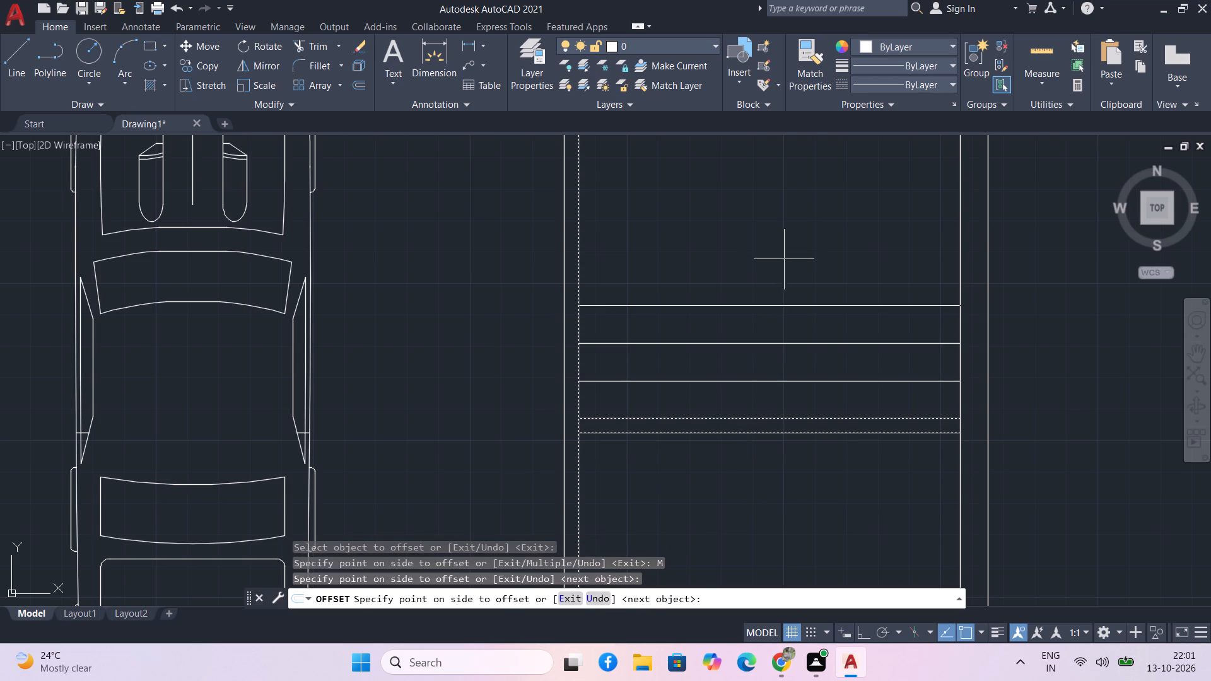
pyautogui.click(802, 242)
pyautogui.scroll(-1, 802, 242)
pyautogui.moveTo(802, 242); pyautogui.dragTo(752, 571, button='middle')
pyautogui.moveTo(750, 445); pyautogui.dragTo(735, 385, button='middle')
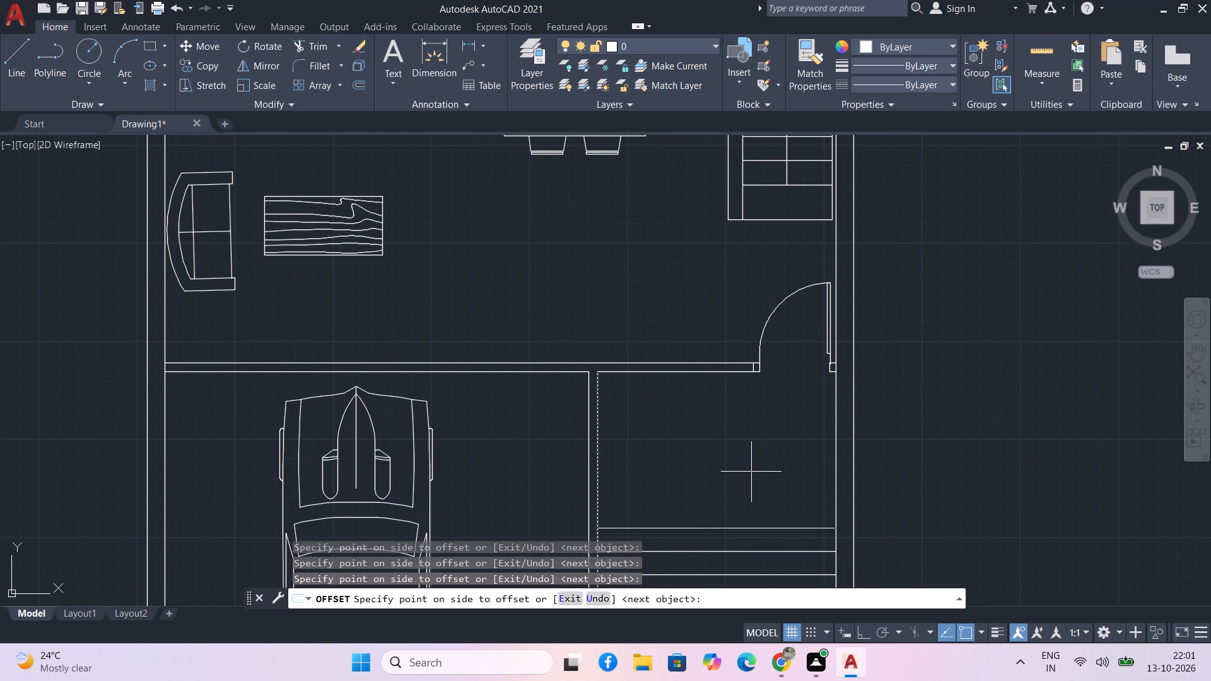
pyautogui.scroll(-1, 751, 472)
pyautogui.moveTo(751, 472); pyautogui.dragTo(730, 422, button='middle')
pyautogui.click(730, 419)
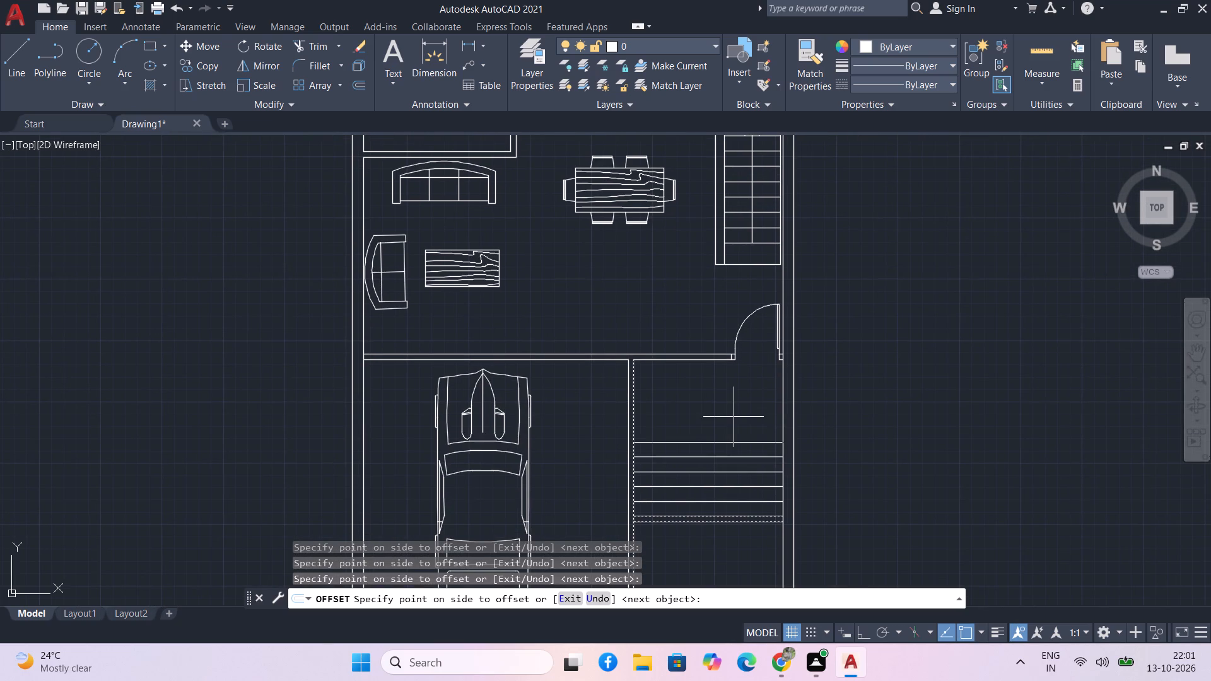
pyautogui.press('space')
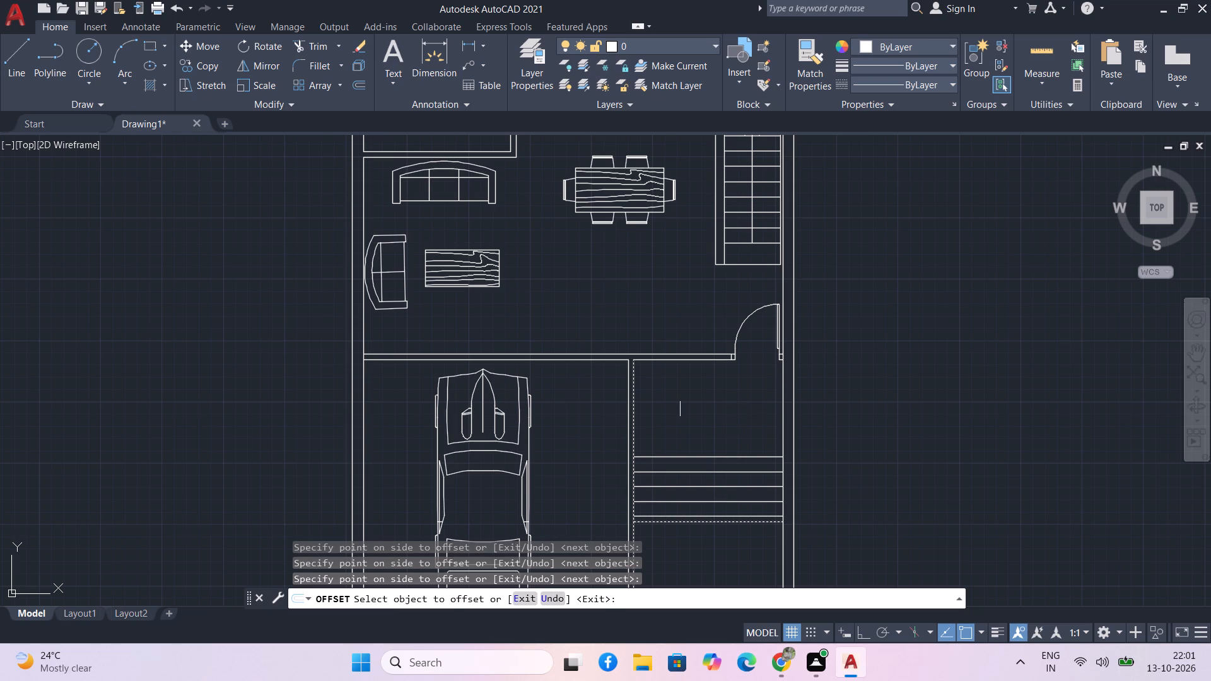
pyautogui.press('space')
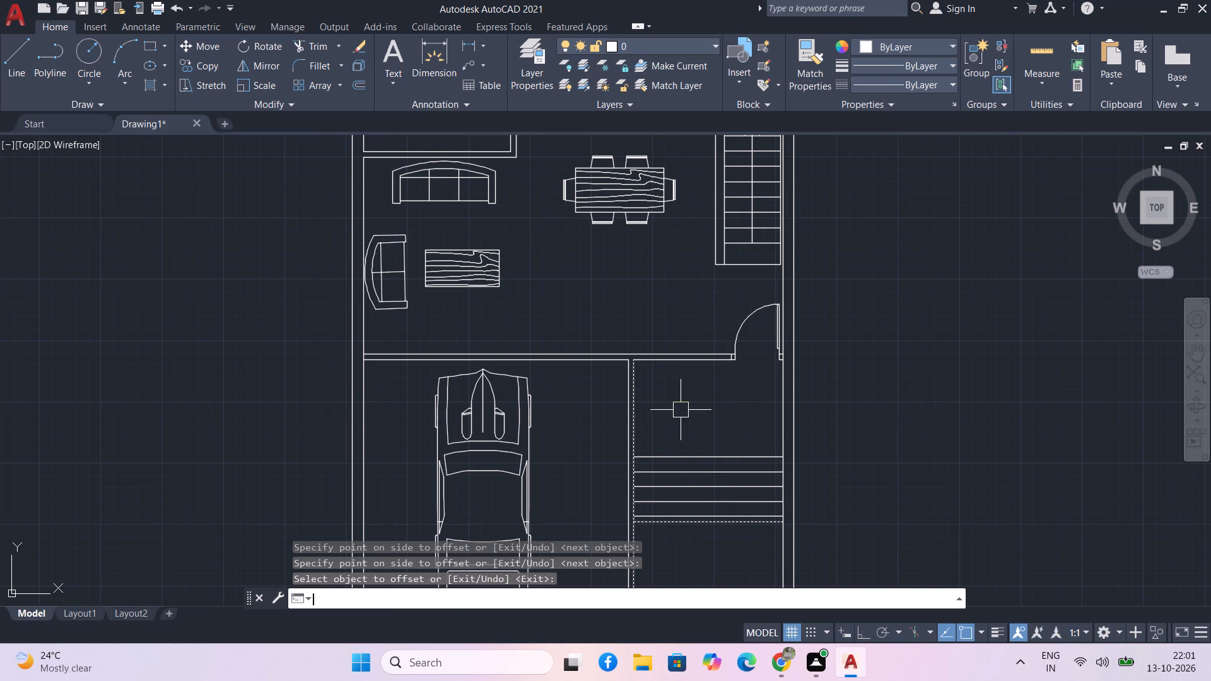
# Offset the inner faces of the car-space wall and the outer wall 2' into the room.
pyautogui.write('o')
pyautogui.press('space')
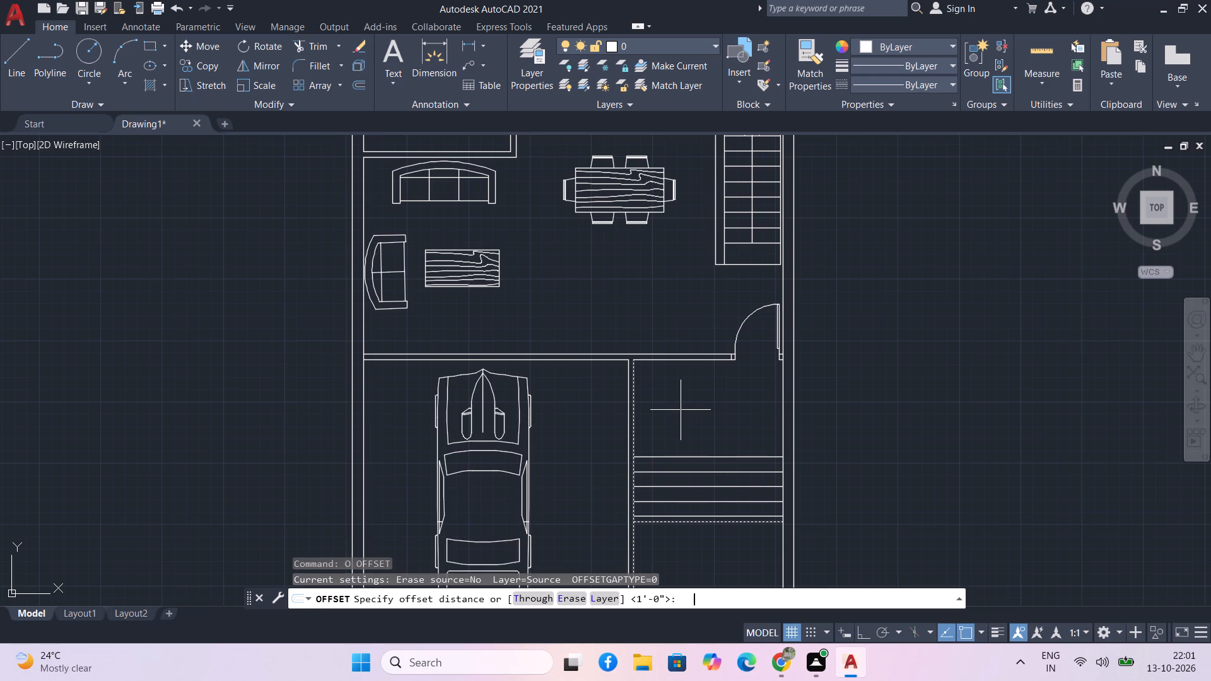
pyautogui.press('2')
pyautogui.press("'")
pyautogui.press('Return')
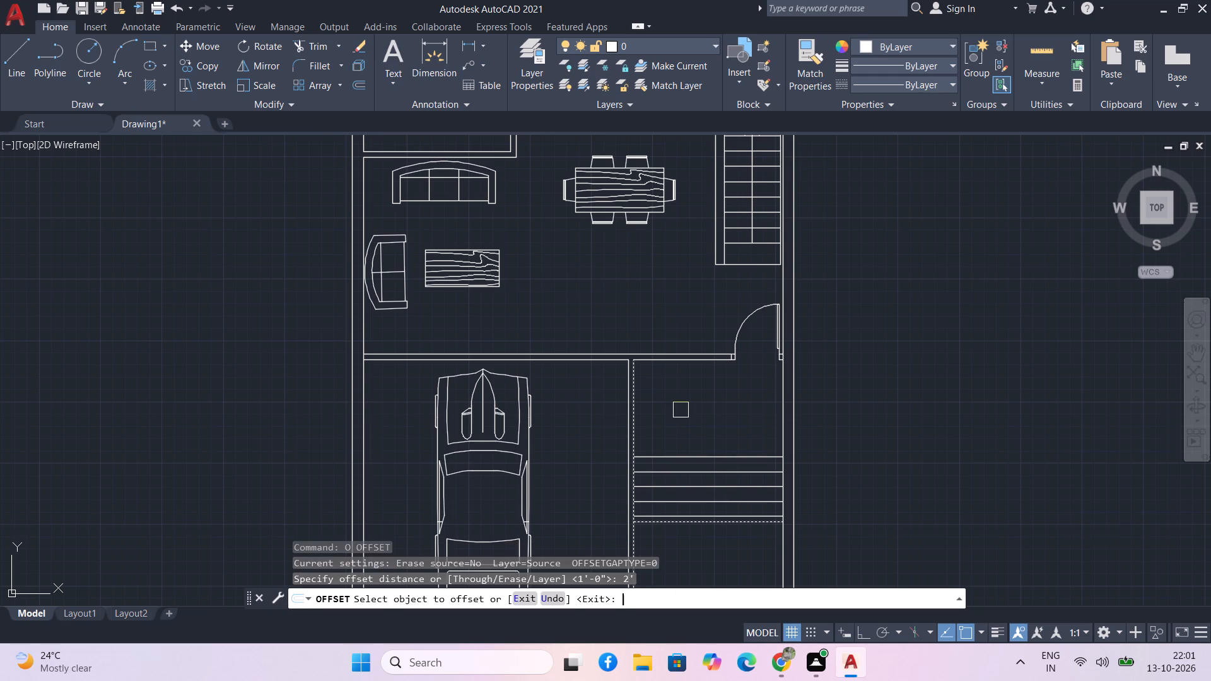
pyautogui.click(638, 424)
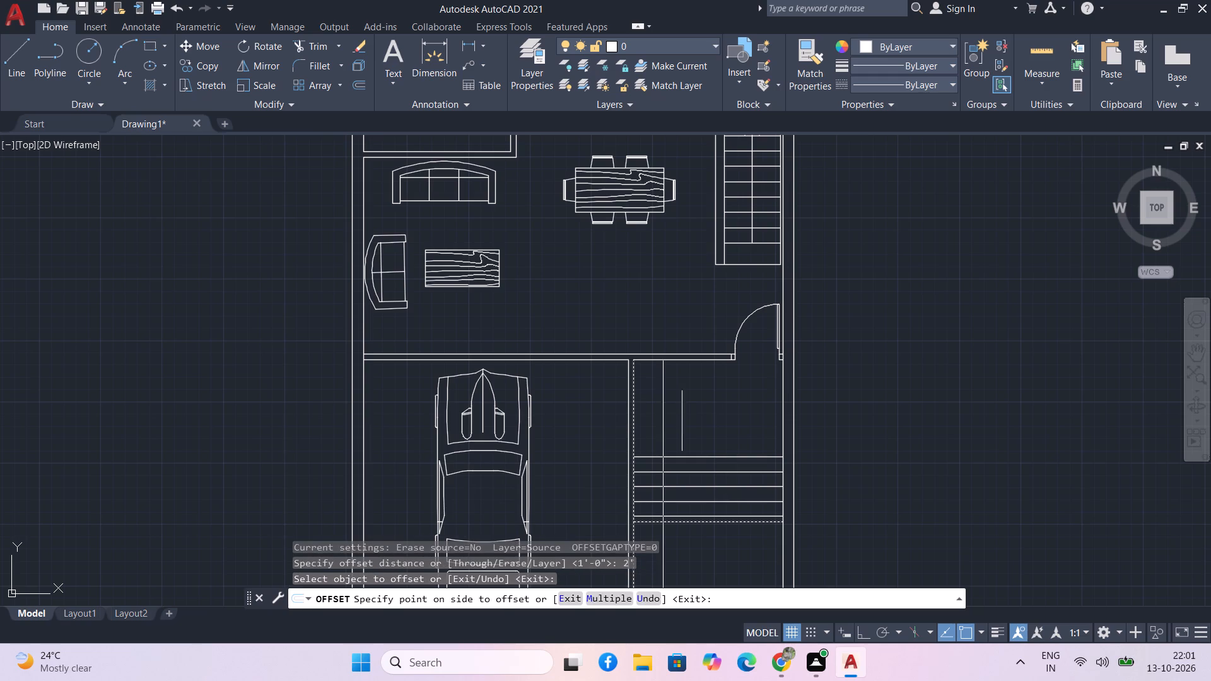
pyautogui.click(682, 421)
pyautogui.click(783, 426)
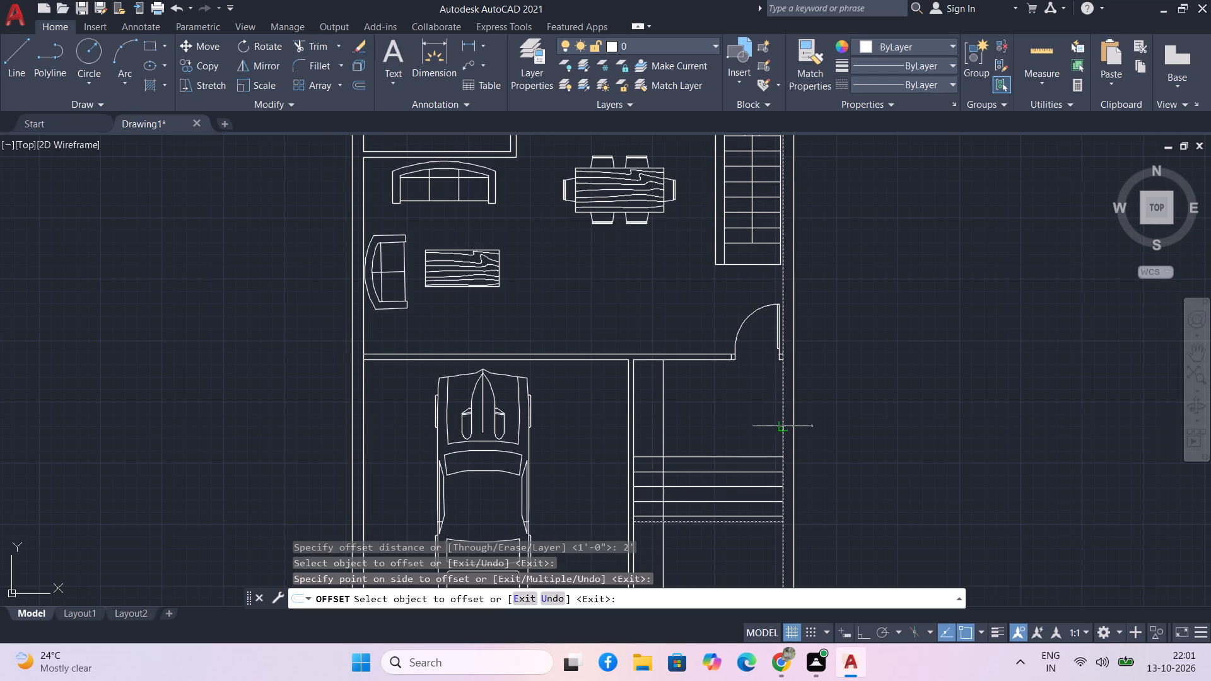
pyautogui.click(758, 421)
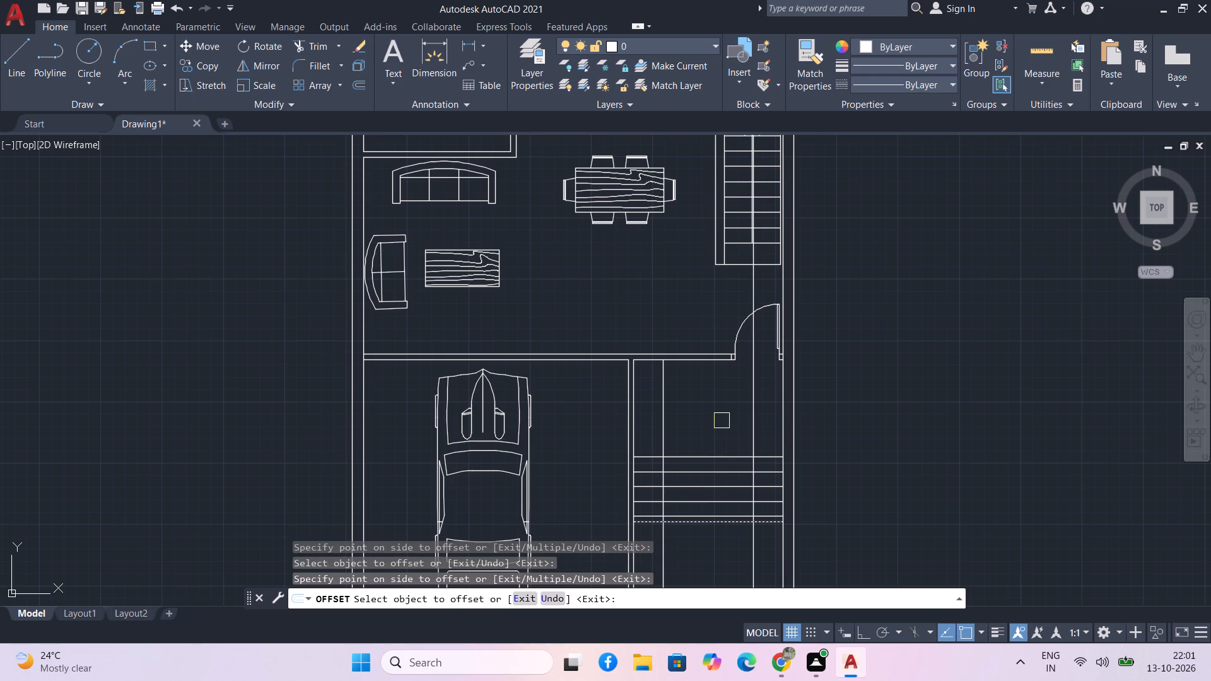
pyautogui.press('Escape')
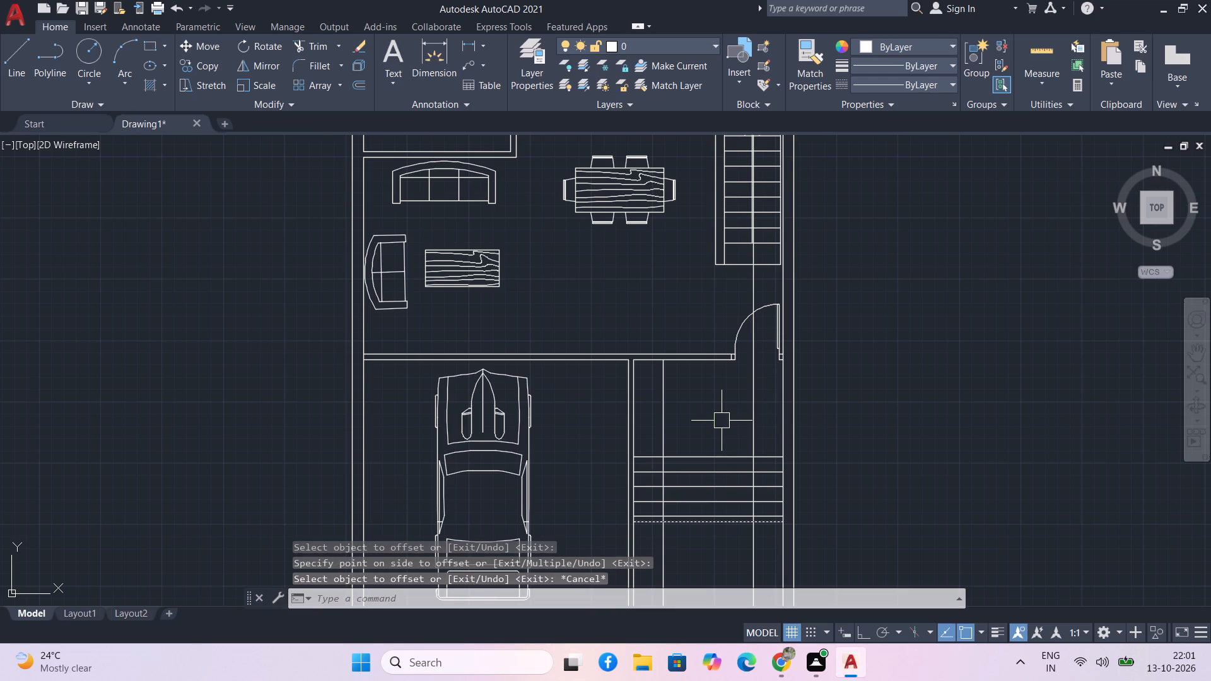
# Trim the two vertical offset lines in the room above the topmost horizontal line and below the partition.
pyautogui.write('tr')
pyautogui.press('space')
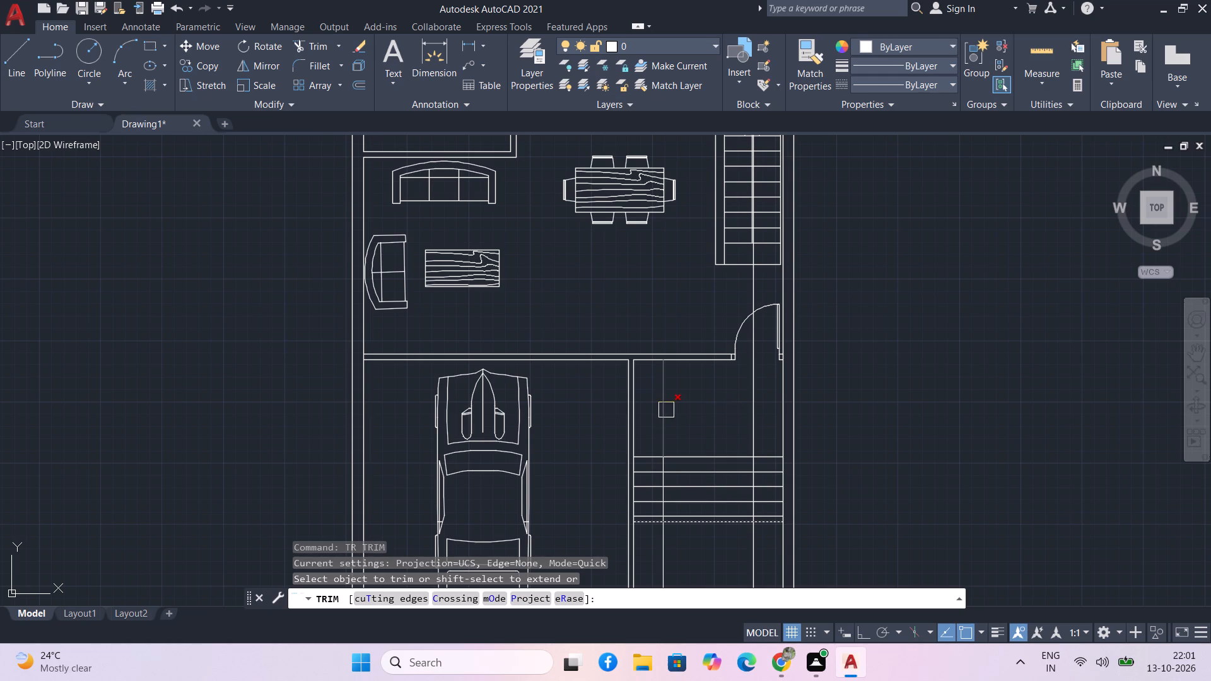
pyautogui.click(666, 410)
pyautogui.click(759, 423)
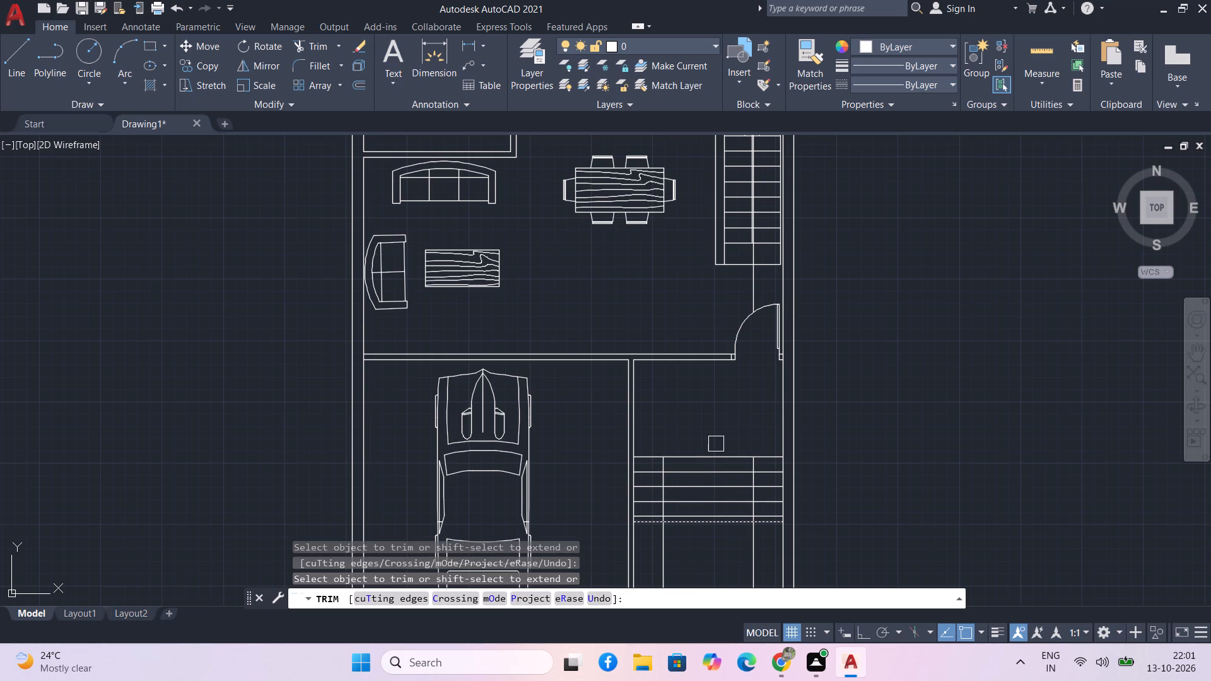
pyautogui.moveTo(713, 445); pyautogui.dragTo(697, 340, button='middle')
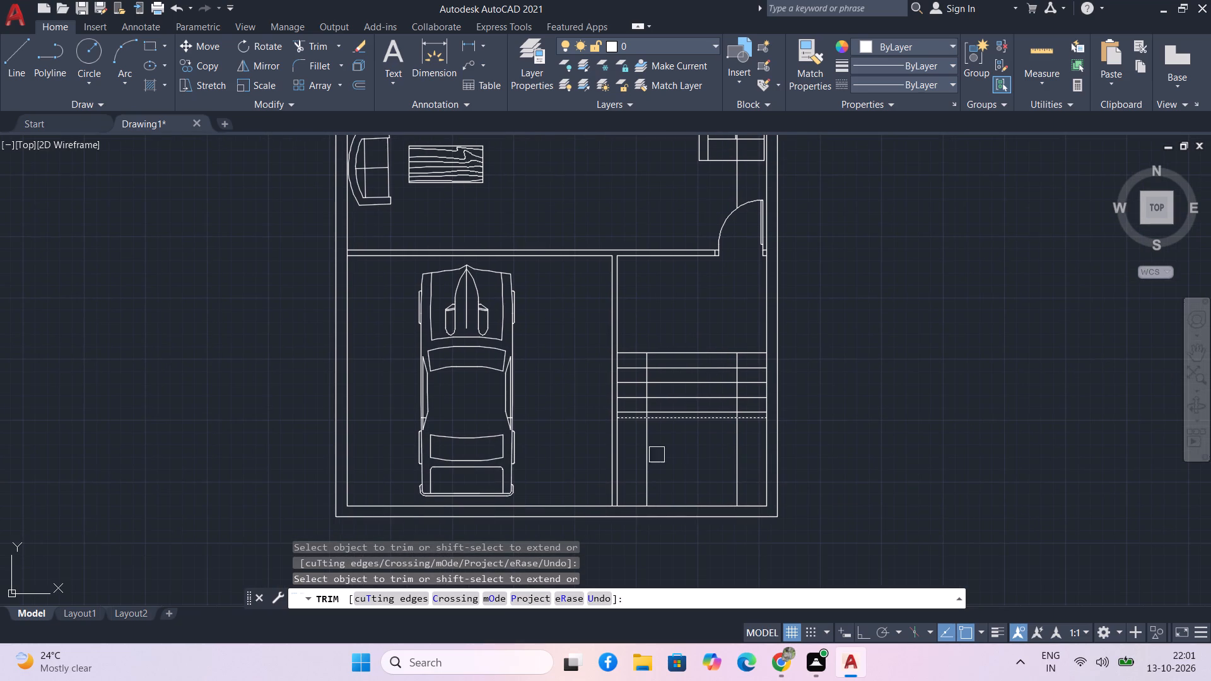
pyautogui.click(636, 457)
pyautogui.click(650, 458)
pyautogui.click(737, 458)
# Trim the ends of the four 1'-spaced lines between the car-space wall and the nearer vertical line.
pyautogui.scroll(2, 640, 400)
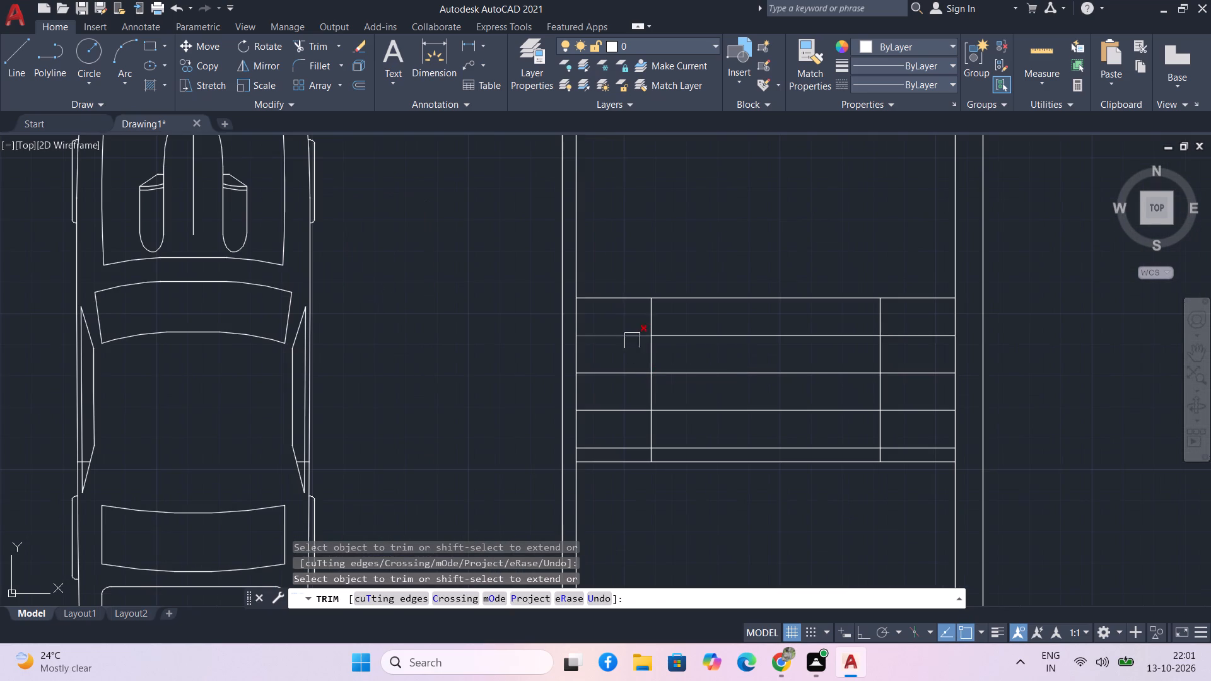
pyautogui.moveTo(631, 278); pyautogui.dragTo(624, 388)
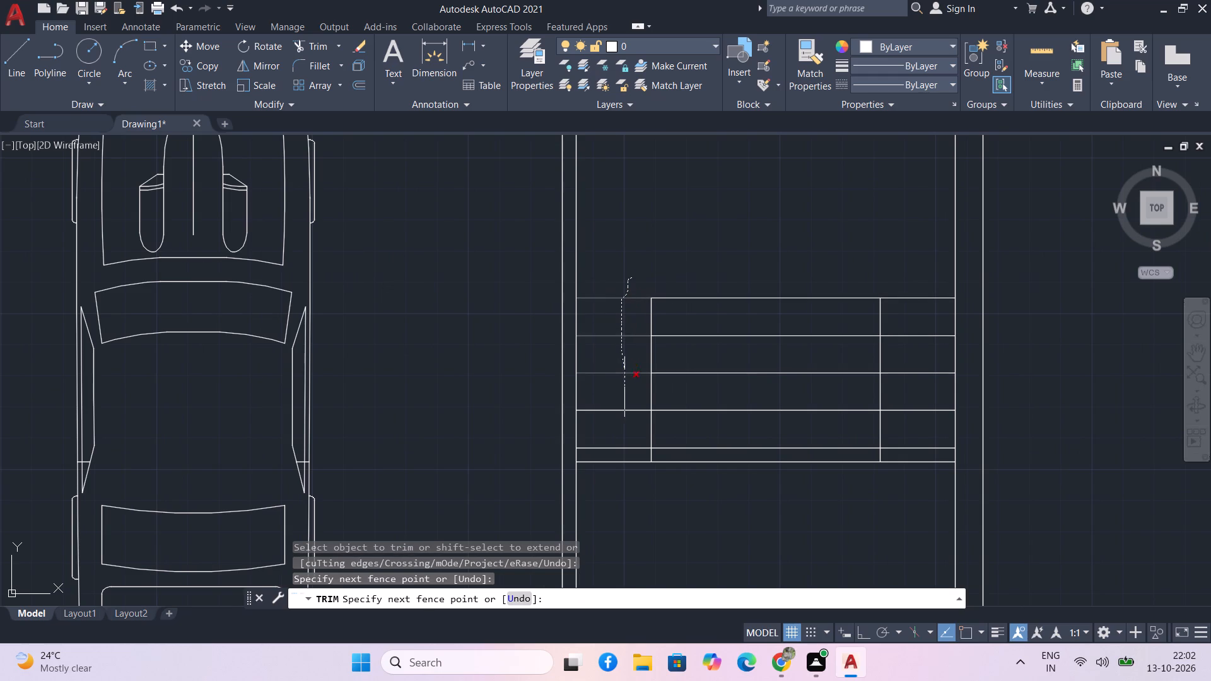
pyautogui.moveTo(624, 388); pyautogui.dragTo(625, 424)
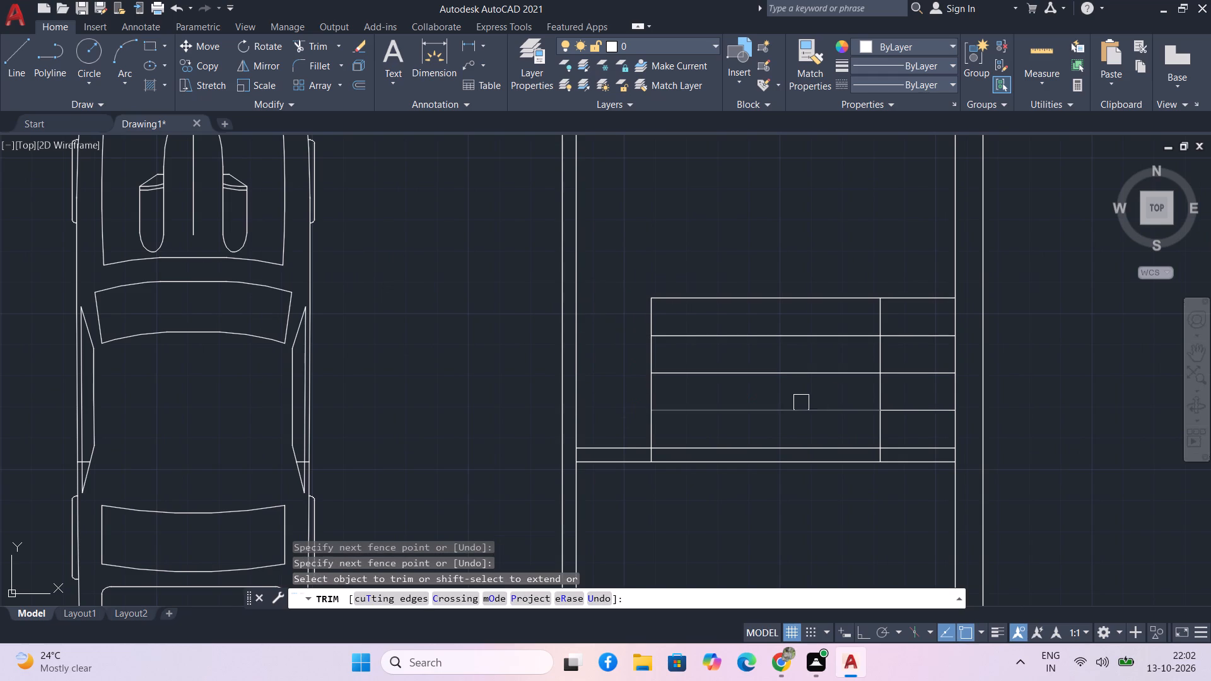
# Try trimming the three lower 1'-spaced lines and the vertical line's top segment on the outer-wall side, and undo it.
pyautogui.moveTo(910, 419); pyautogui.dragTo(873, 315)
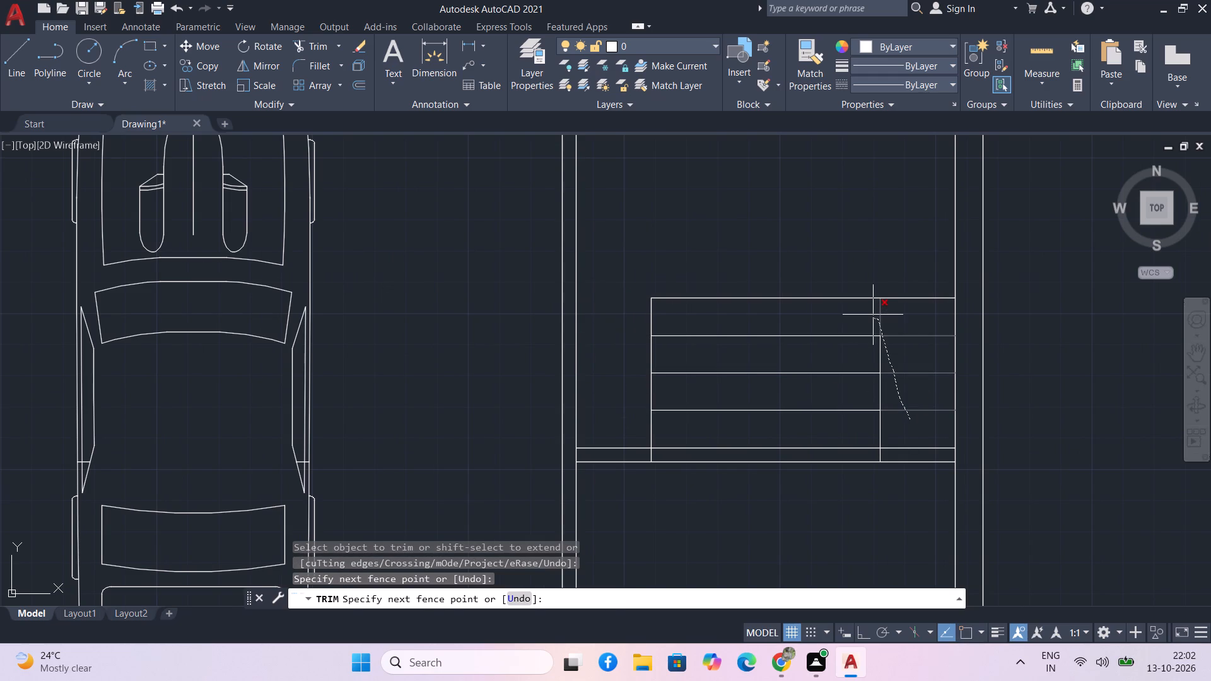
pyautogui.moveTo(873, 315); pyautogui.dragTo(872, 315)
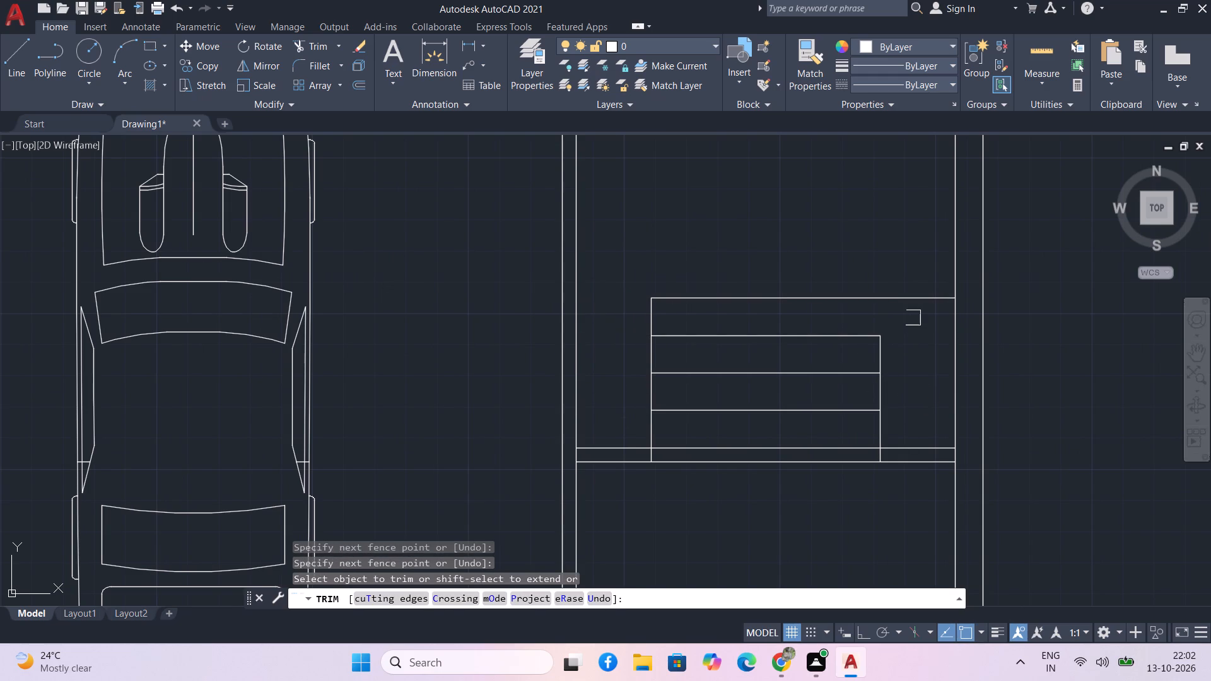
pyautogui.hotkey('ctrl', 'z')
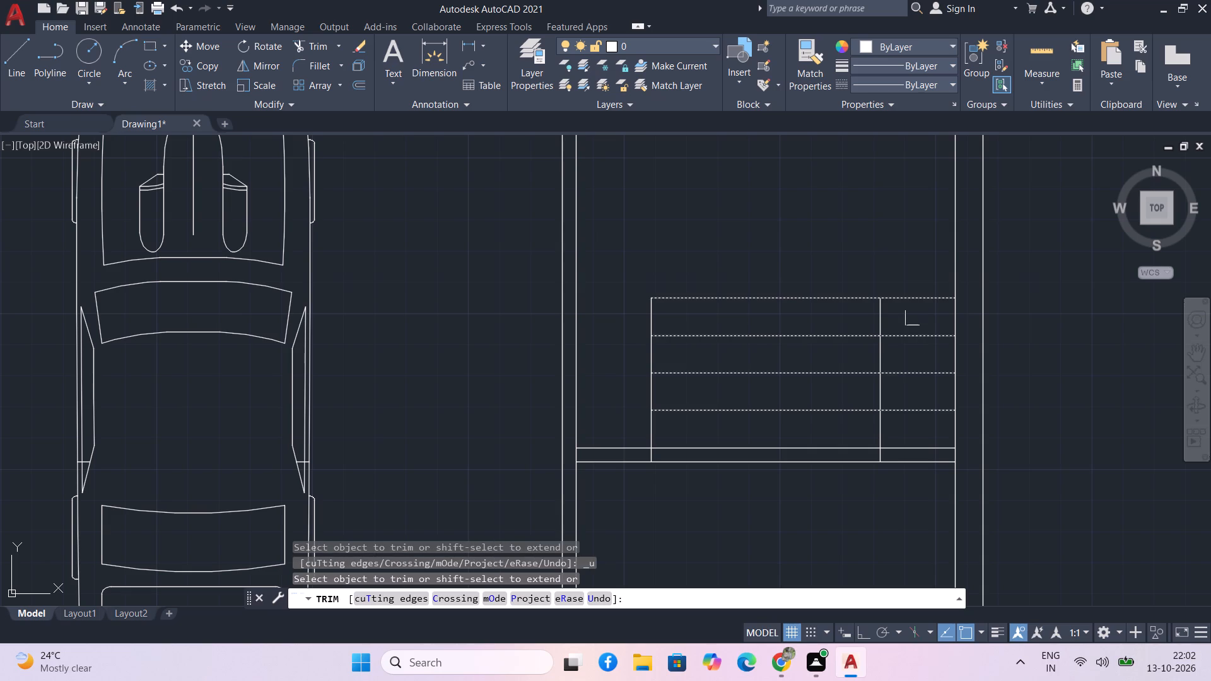
# Trim the ends of the four 1'-spaced lines between the outer wall and the nearer vertical line.
pyautogui.moveTo(933, 274); pyautogui.dragTo(935, 326)
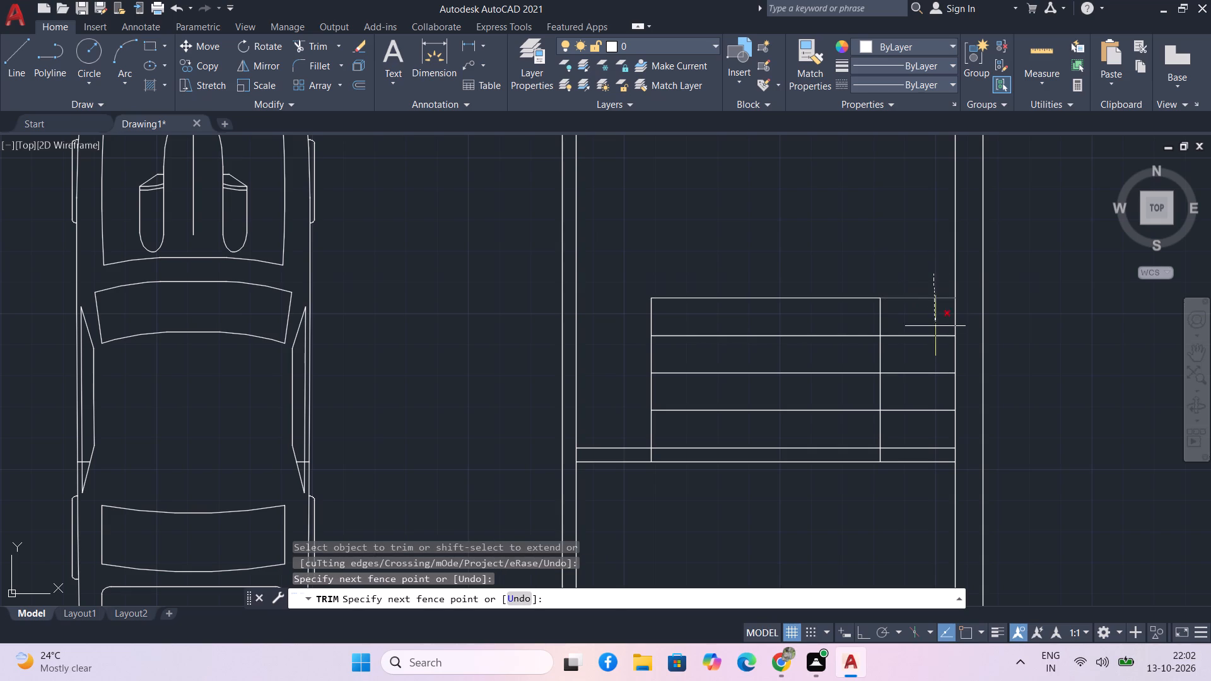
pyautogui.moveTo(935, 326); pyautogui.dragTo(925, 422)
# Trim the stray vertical line above the staircase and across its top tread.
pyautogui.moveTo(892, 370); pyautogui.dragTo(884, 339, button='middle')
pyautogui.scroll(-1, 884, 339)
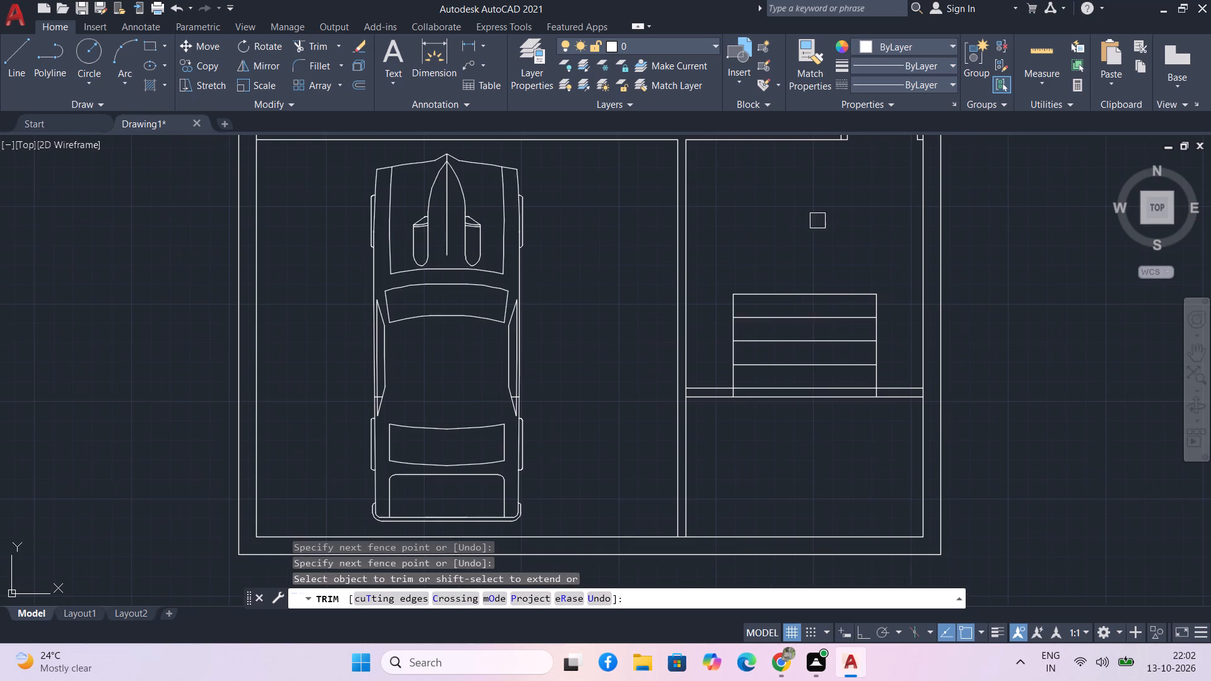
pyautogui.moveTo(817, 221); pyautogui.dragTo(843, 342, button='middle')
pyautogui.scroll(-1, 844, 336)
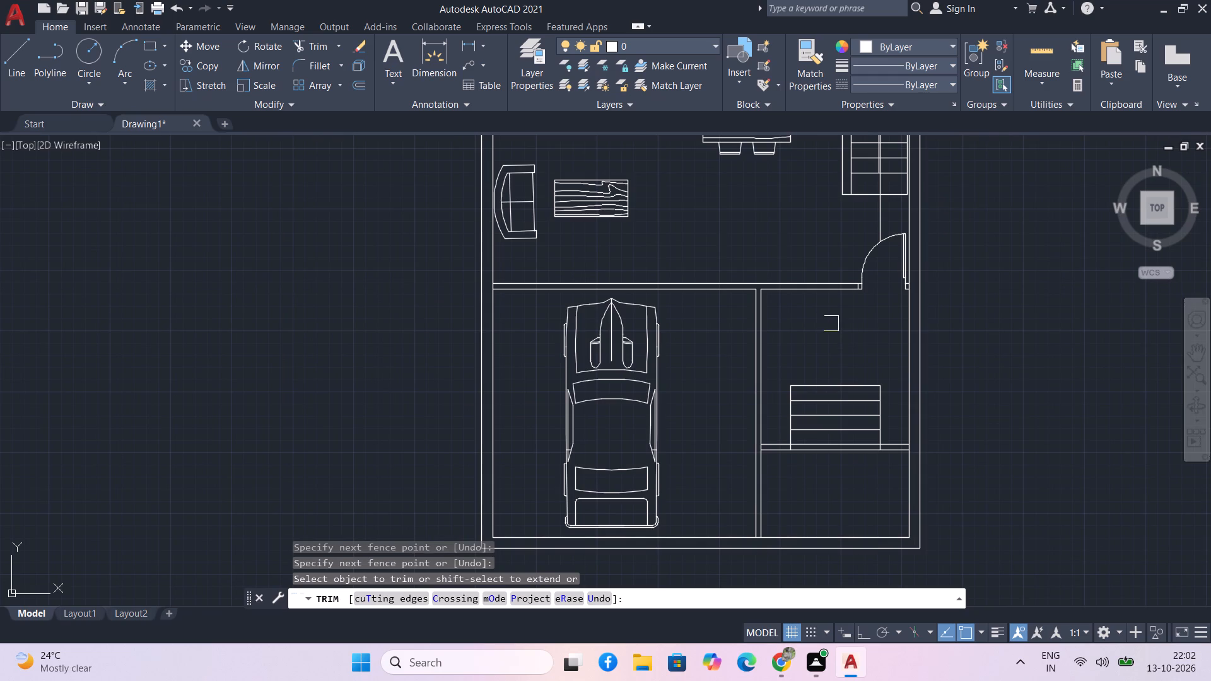
pyautogui.scroll(-1, 831, 323)
pyautogui.moveTo(792, 241); pyautogui.dragTo(752, 467, button='middle')
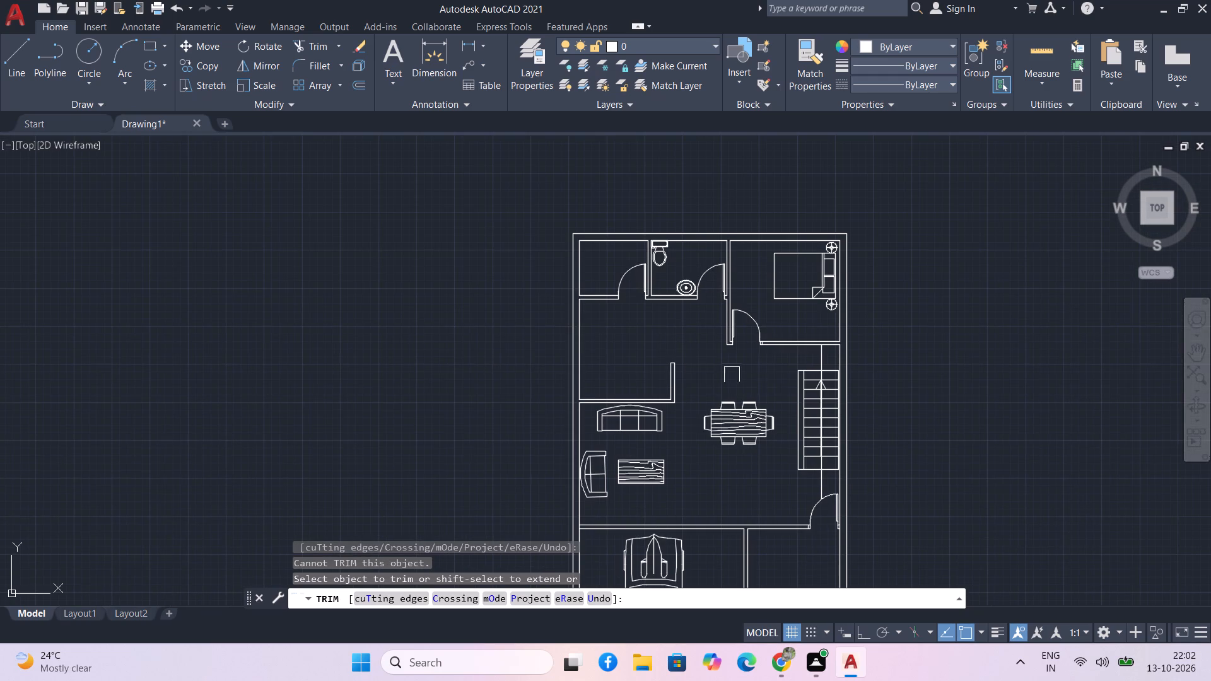
pyautogui.moveTo(735, 375); pyautogui.dragTo(615, 356, button='middle')
pyautogui.scroll(1, 619, 357)
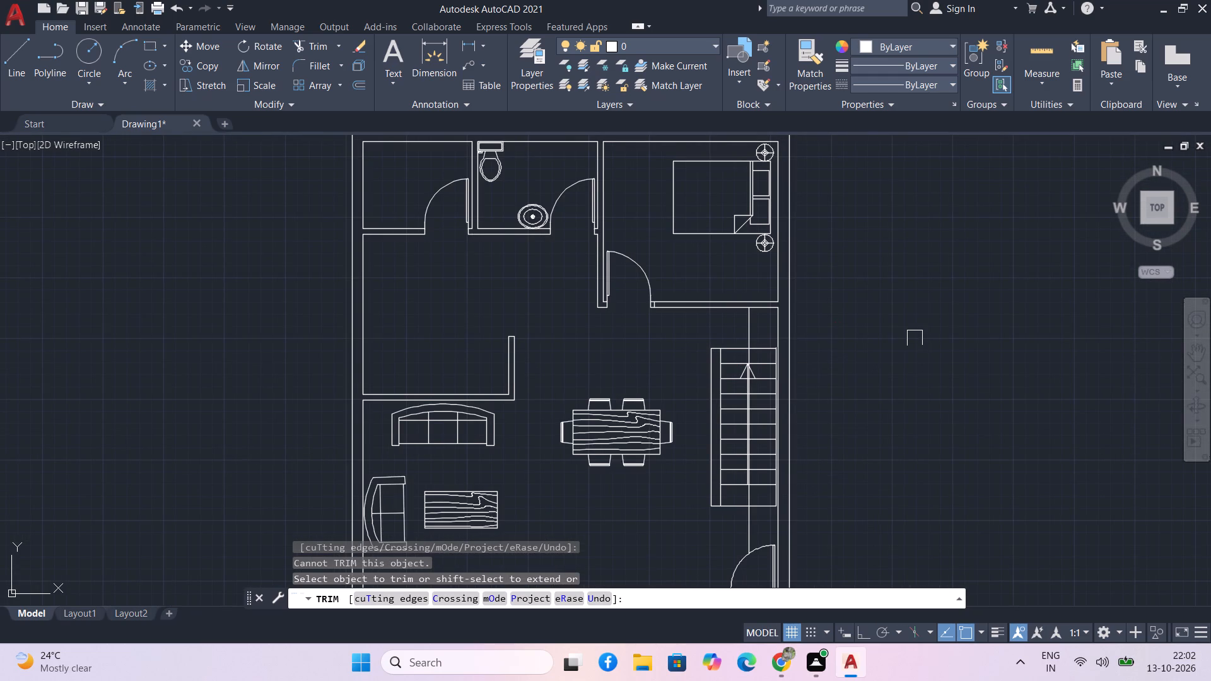
pyautogui.moveTo(915, 338); pyautogui.dragTo(889, 334, button='middle')
pyautogui.scroll(4, 730, 340)
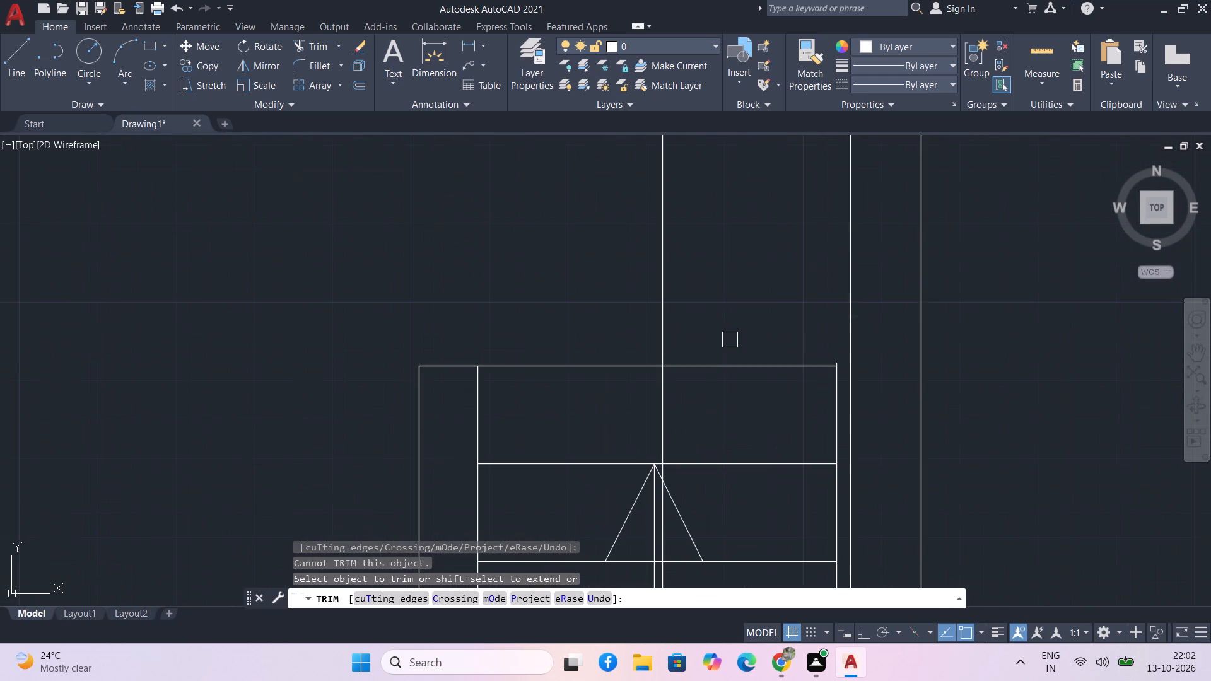
pyautogui.moveTo(743, 392); pyautogui.dragTo(744, 339, button='middle')
pyautogui.click(656, 360)
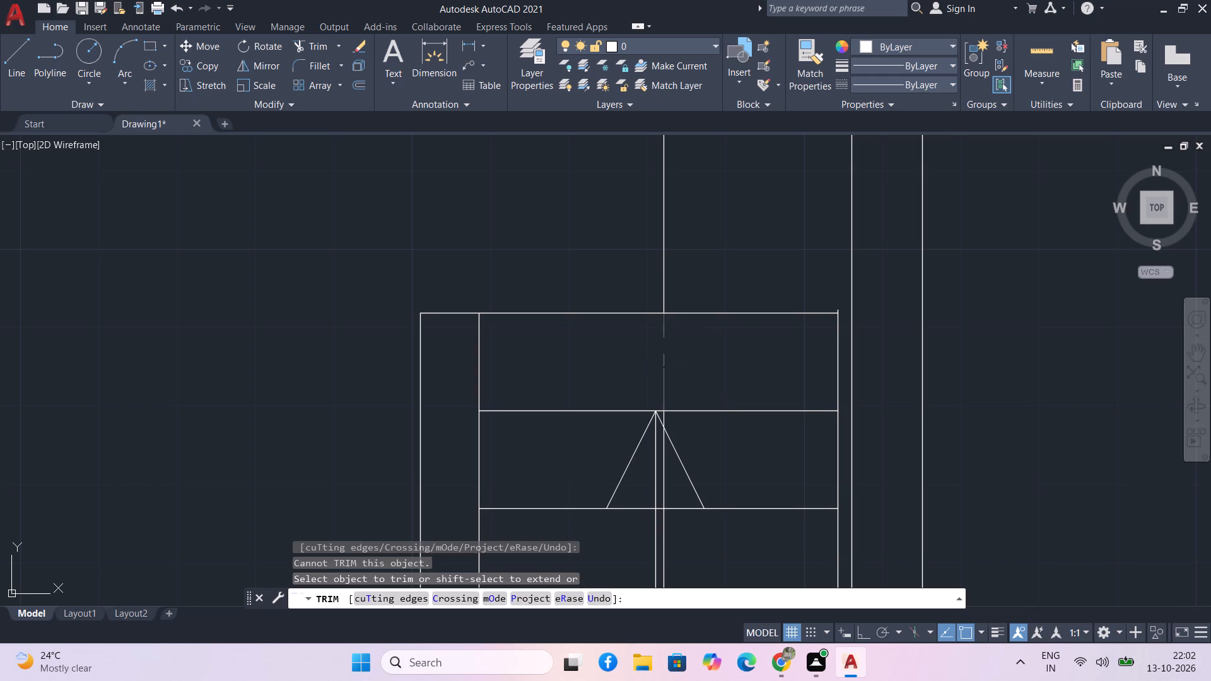
pyautogui.click(673, 247)
pyautogui.moveTo(673, 239); pyautogui.dragTo(835, 236)
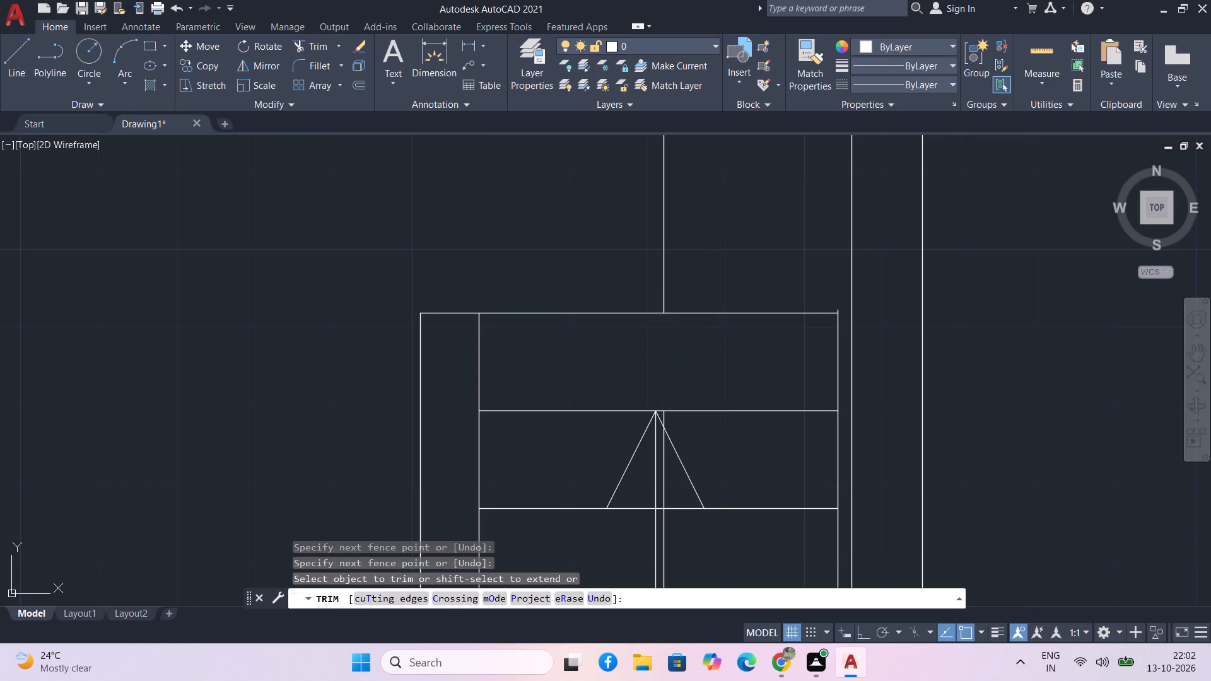
pyautogui.moveTo(835, 236); pyautogui.dragTo(828, 236)
pyautogui.moveTo(802, 238); pyautogui.dragTo(617, 252)
# Trim the rest of the stray vertical line running beside the staircase's direction arrow.
pyautogui.moveTo(692, 395); pyautogui.dragTo(630, 252, button='middle')
pyautogui.scroll(2, 604, 326)
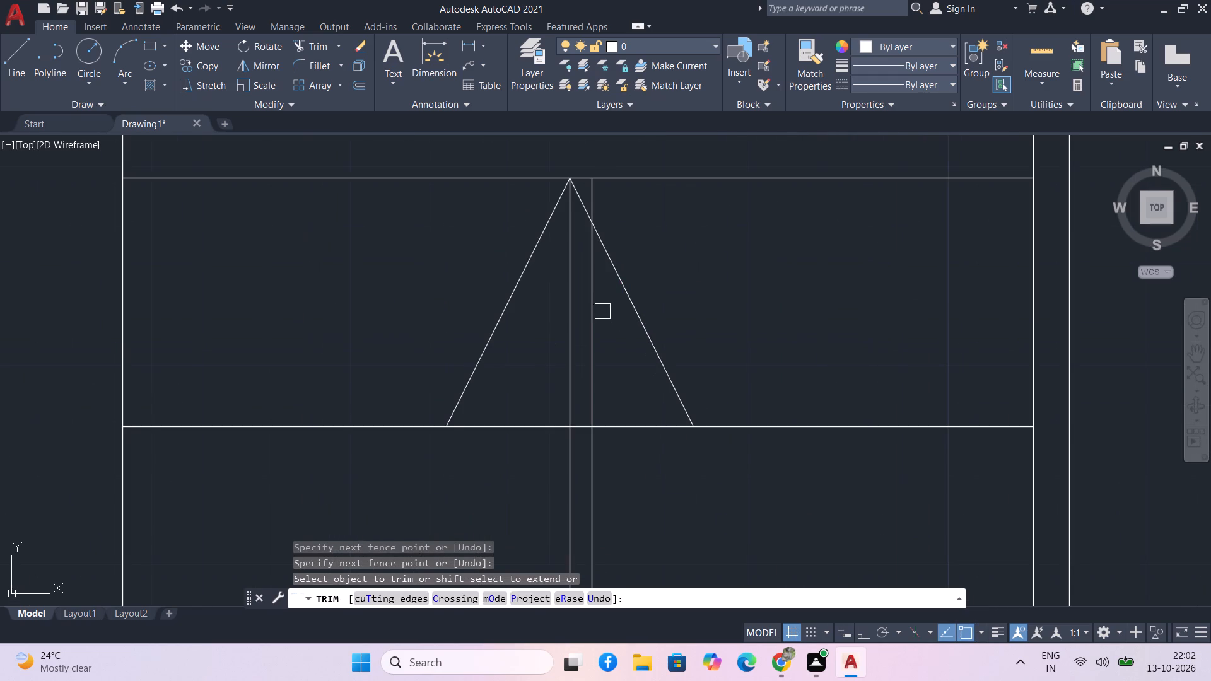
pyautogui.click(597, 309)
pyautogui.click(595, 201)
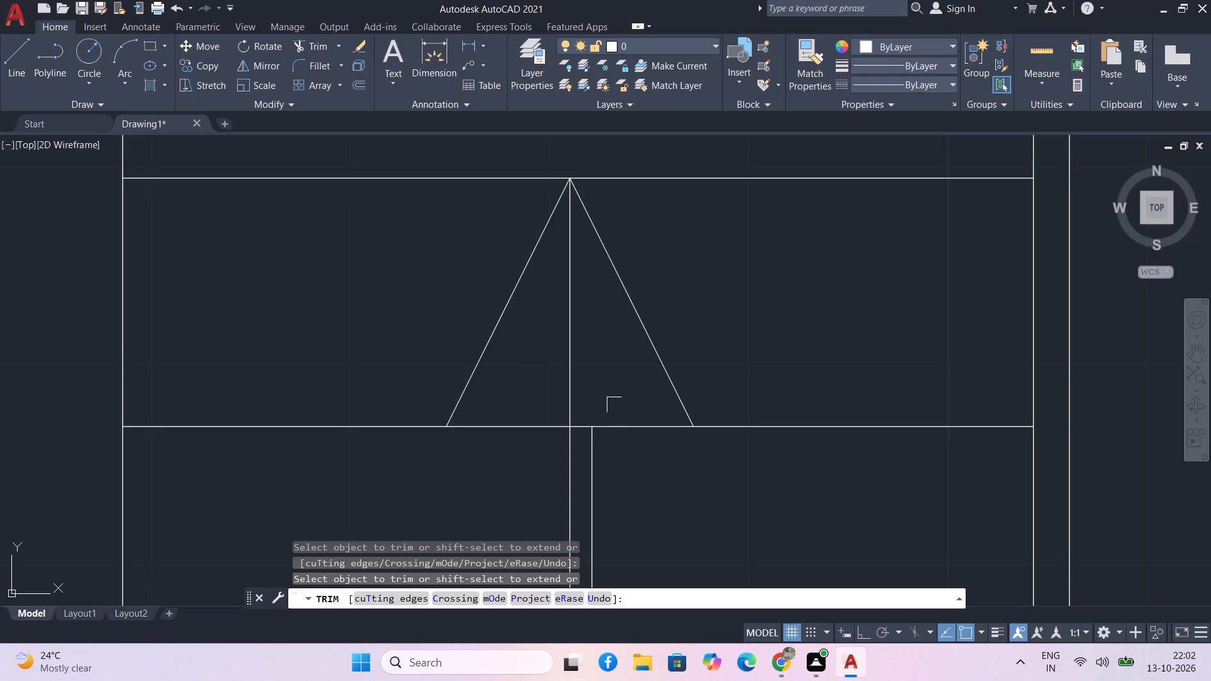
pyautogui.moveTo(614, 390); pyautogui.dragTo(597, 254, button='middle')
pyautogui.scroll(1, 597, 254)
pyautogui.click(555, 387)
pyautogui.scroll(-2, 544, 389)
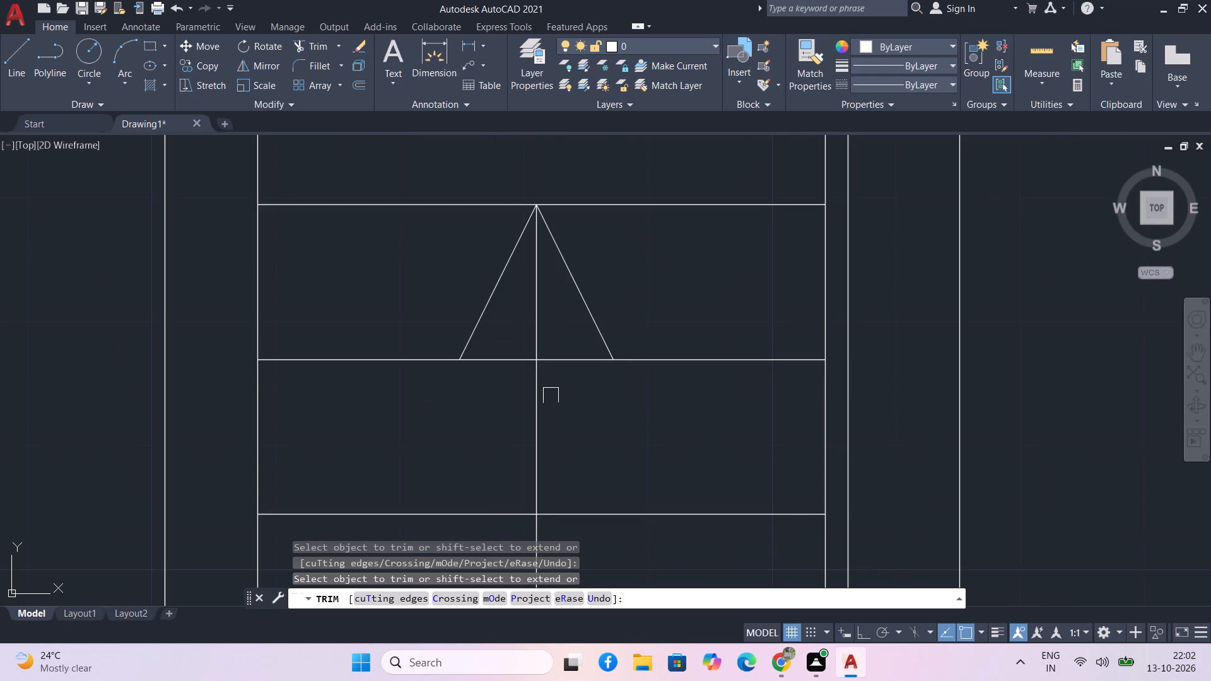
pyautogui.moveTo(552, 397); pyautogui.dragTo(556, 181, button='middle')
pyautogui.scroll(-3, 578, 316)
pyautogui.moveTo(577, 364); pyautogui.dragTo(556, 150, button='middle')
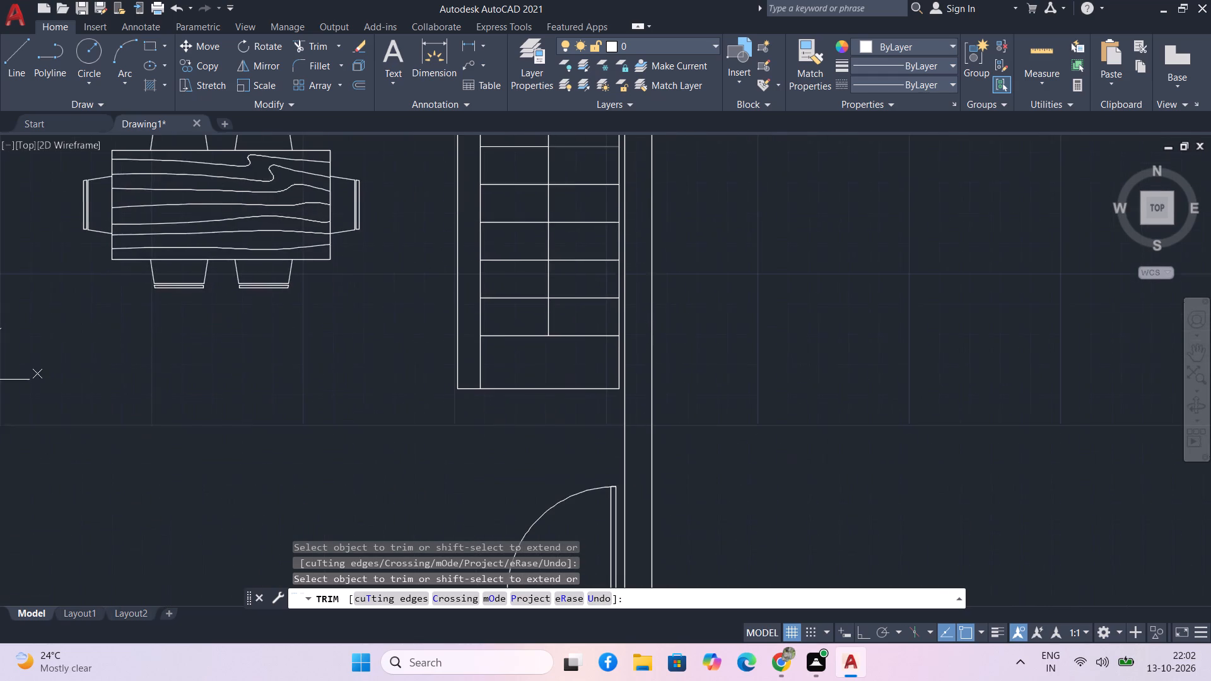
pyautogui.scroll(3, 567, 248)
pyautogui.scroll(-4, 566, 247)
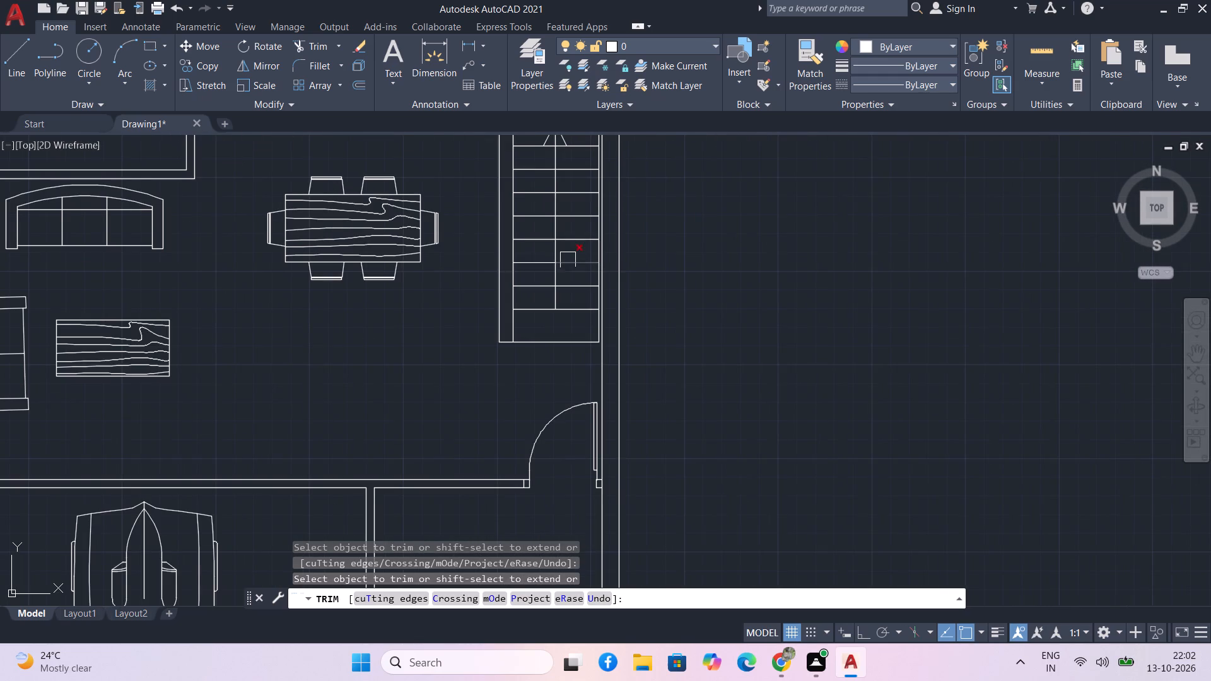
pyautogui.moveTo(568, 271); pyautogui.dragTo(459, 450, button='middle')
pyautogui.moveTo(764, 296); pyautogui.dragTo(766, 366, button='middle')
pyautogui.press('Escape')
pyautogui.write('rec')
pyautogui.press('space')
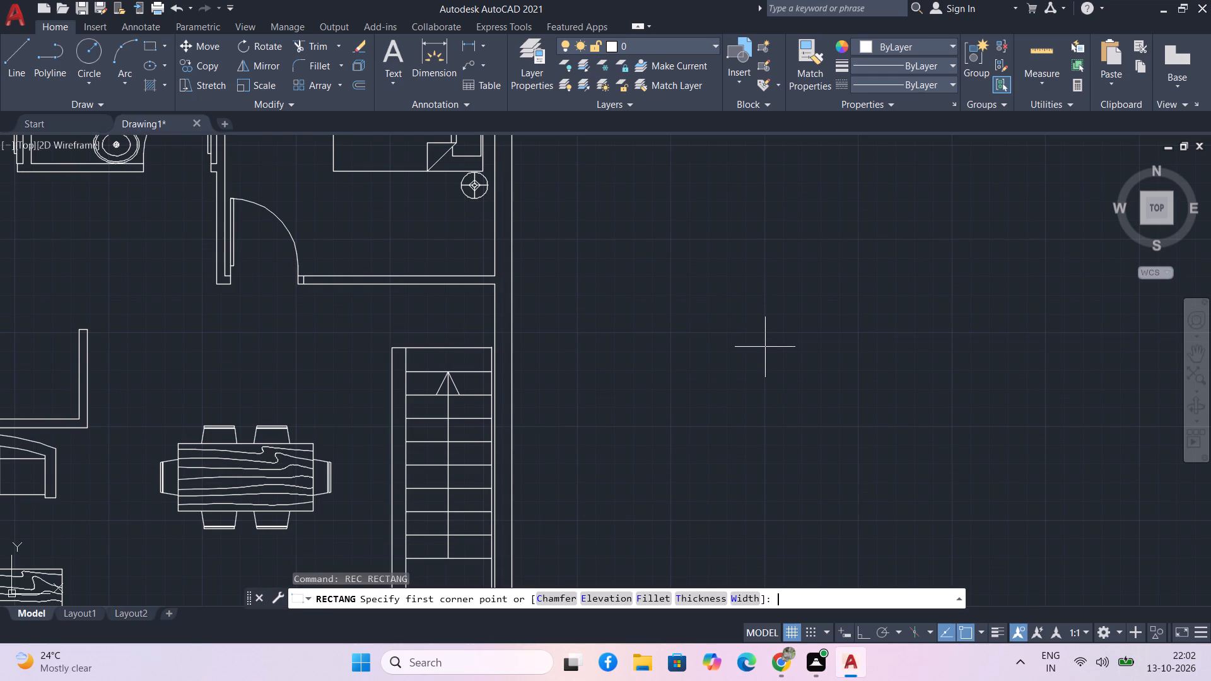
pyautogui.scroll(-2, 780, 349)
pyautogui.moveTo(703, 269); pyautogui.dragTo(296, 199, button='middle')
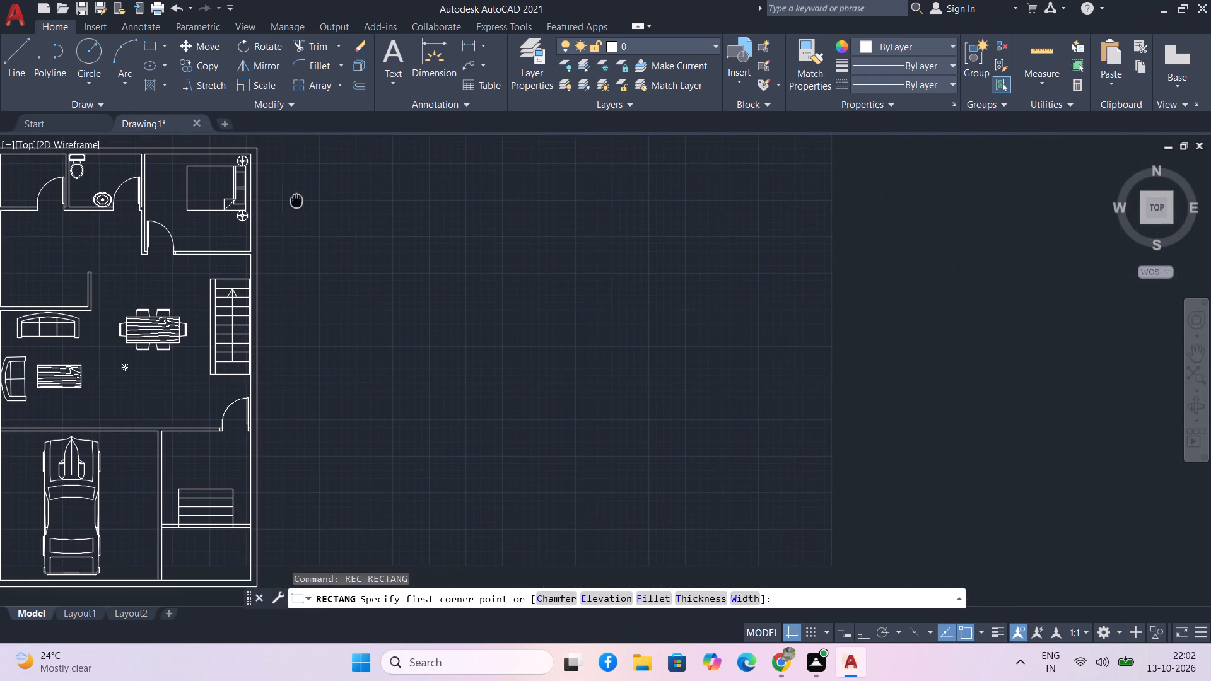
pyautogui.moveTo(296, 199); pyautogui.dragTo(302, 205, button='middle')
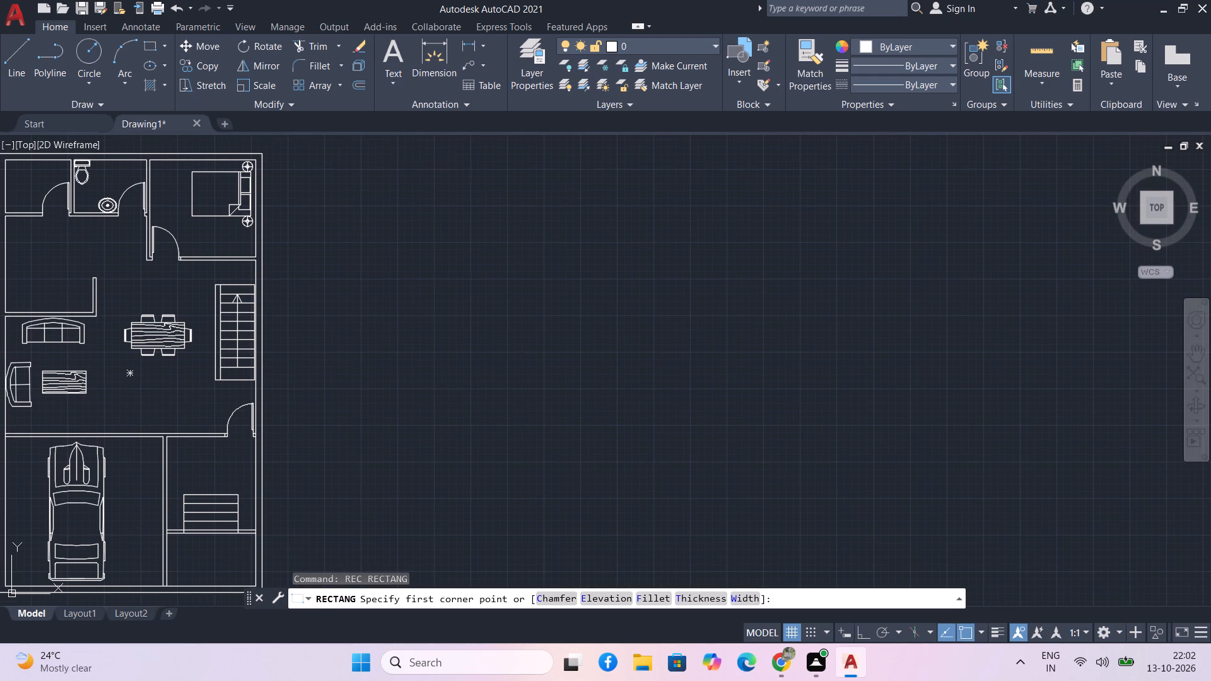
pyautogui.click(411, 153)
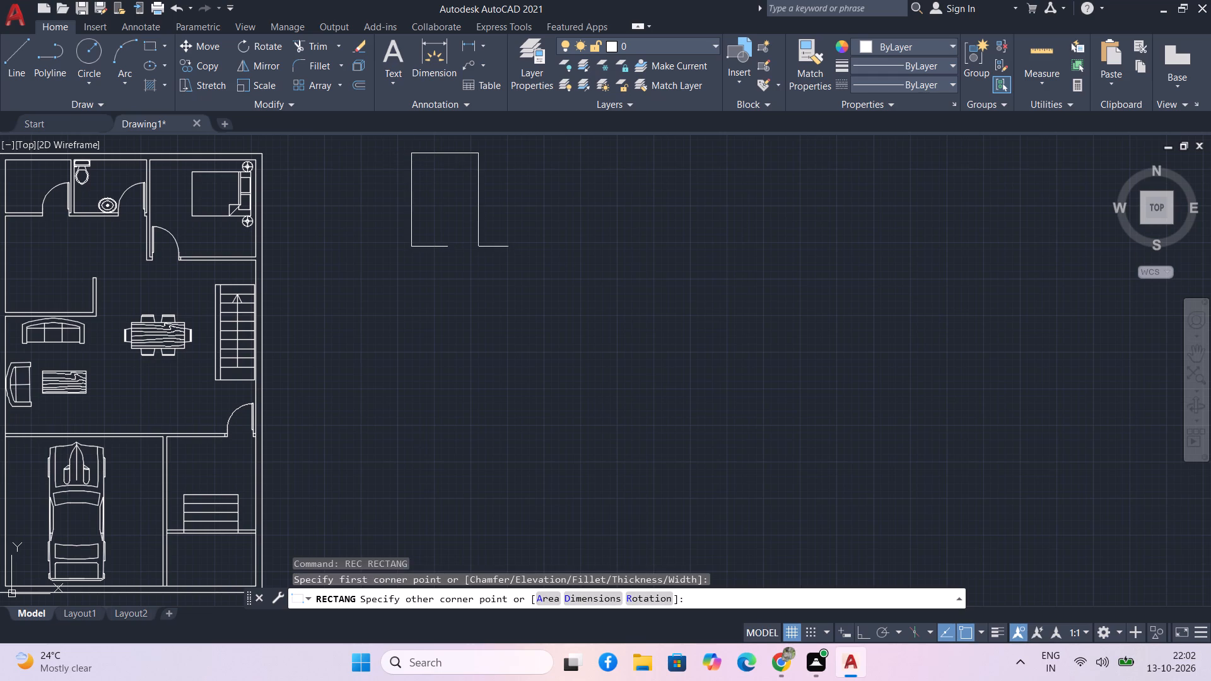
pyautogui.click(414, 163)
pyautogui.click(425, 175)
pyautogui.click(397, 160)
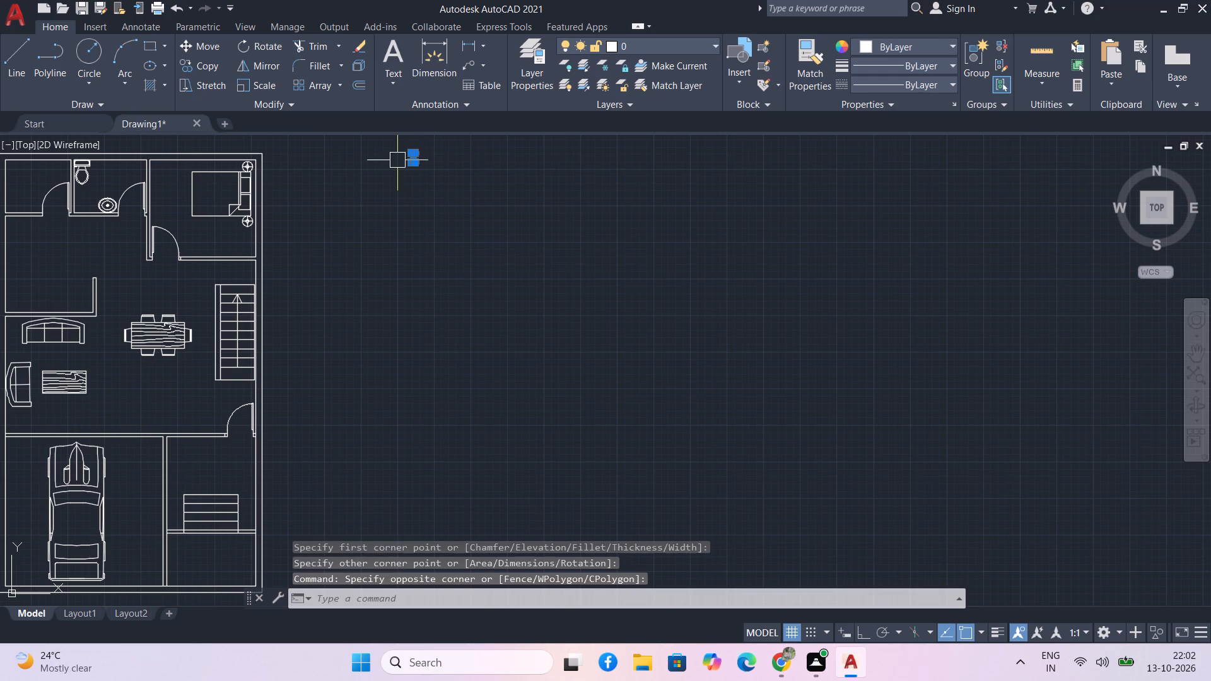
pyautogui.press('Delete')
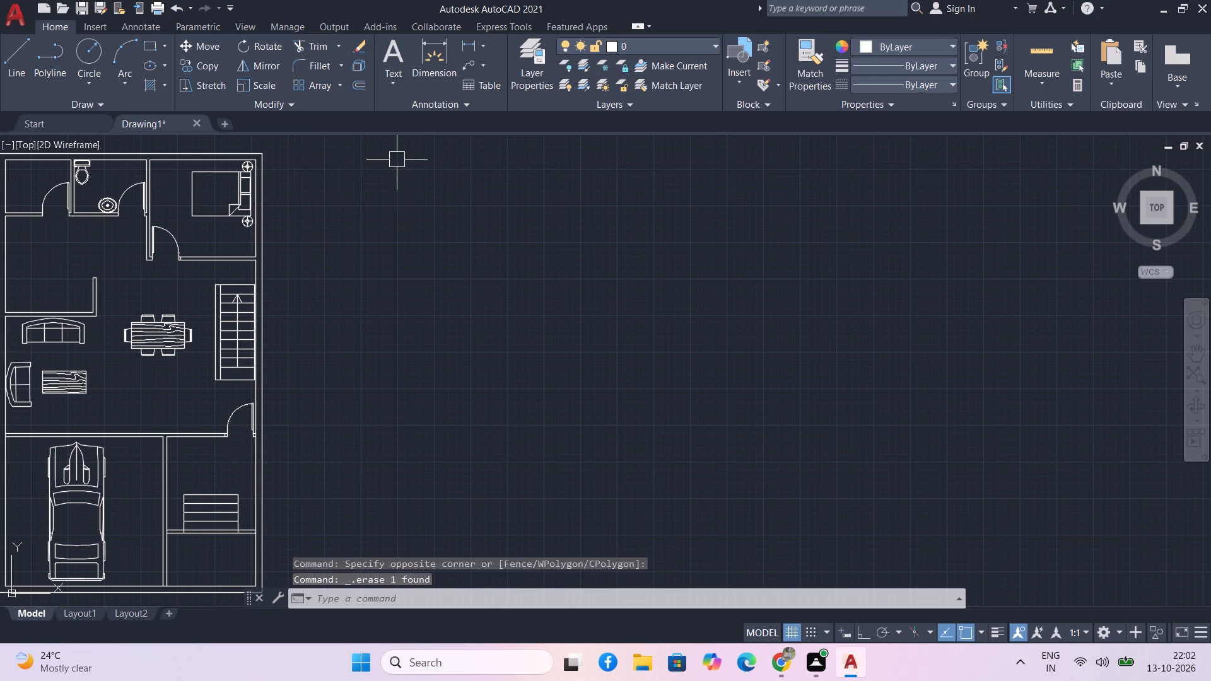
# Draw a rectangle 30' long and 50' wide in the empty space beside the floor plan, on the staircase side.
pyautogui.write('re')
pyautogui.write('c')
pyautogui.press('space')
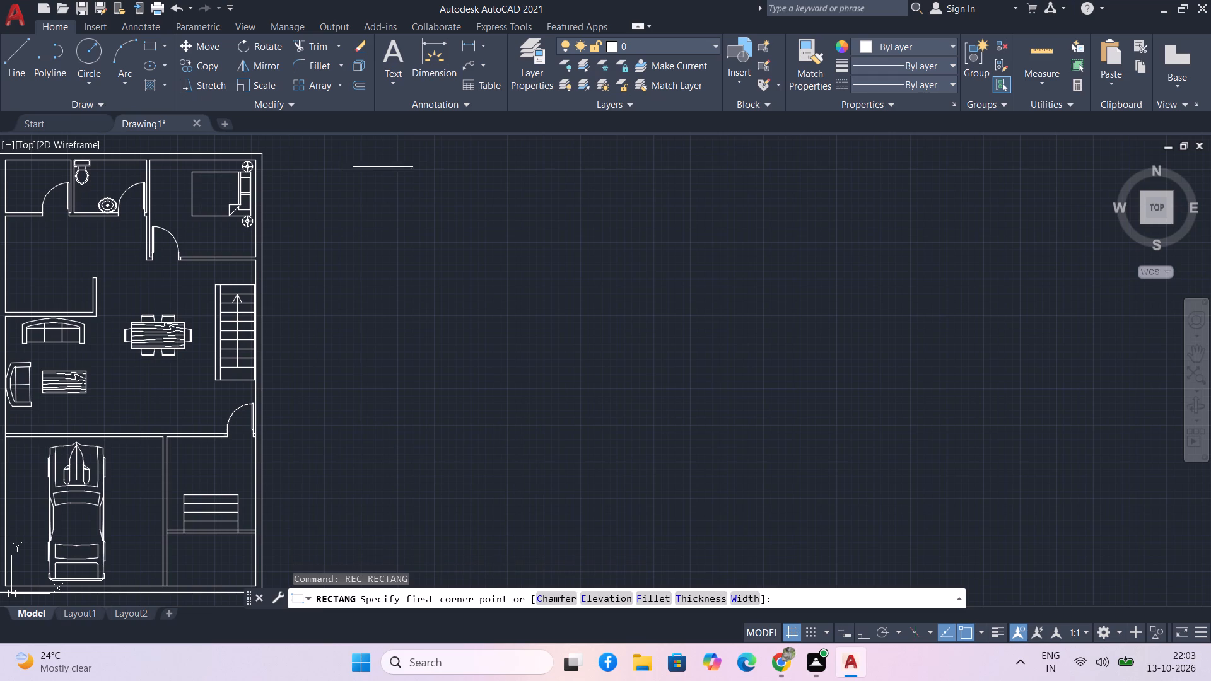
pyautogui.click(426, 172)
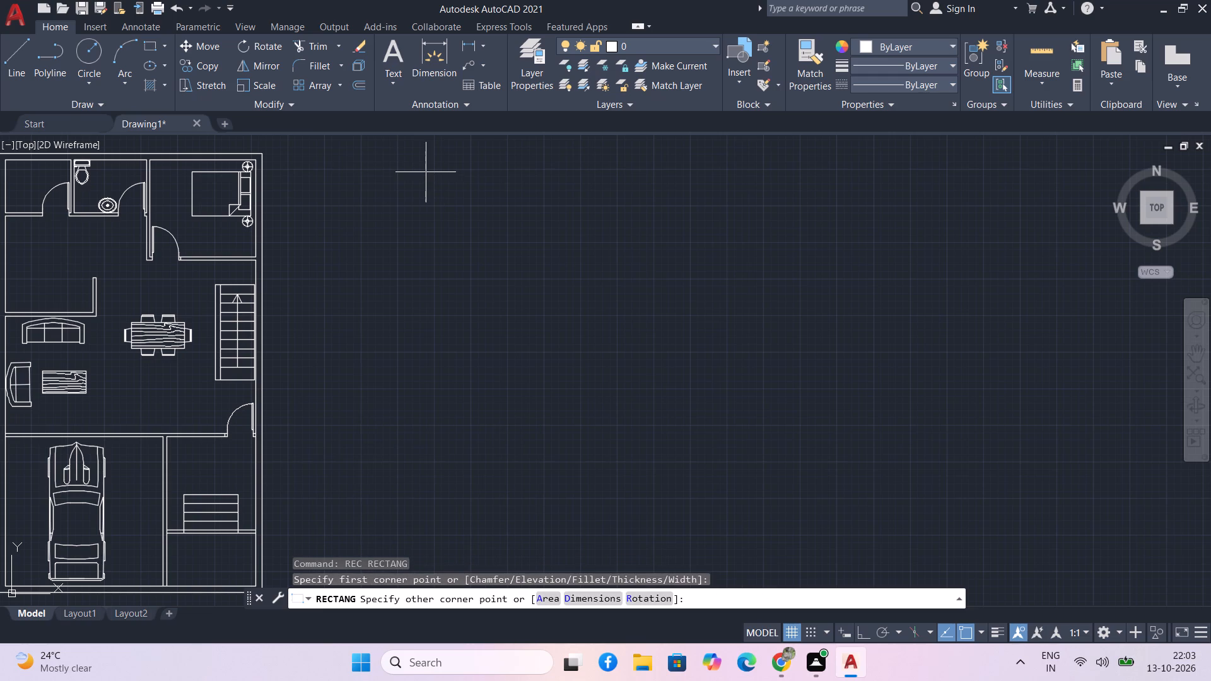
pyautogui.write('d')
pyautogui.press('space')
pyautogui.write('30')
pyautogui.press("'")
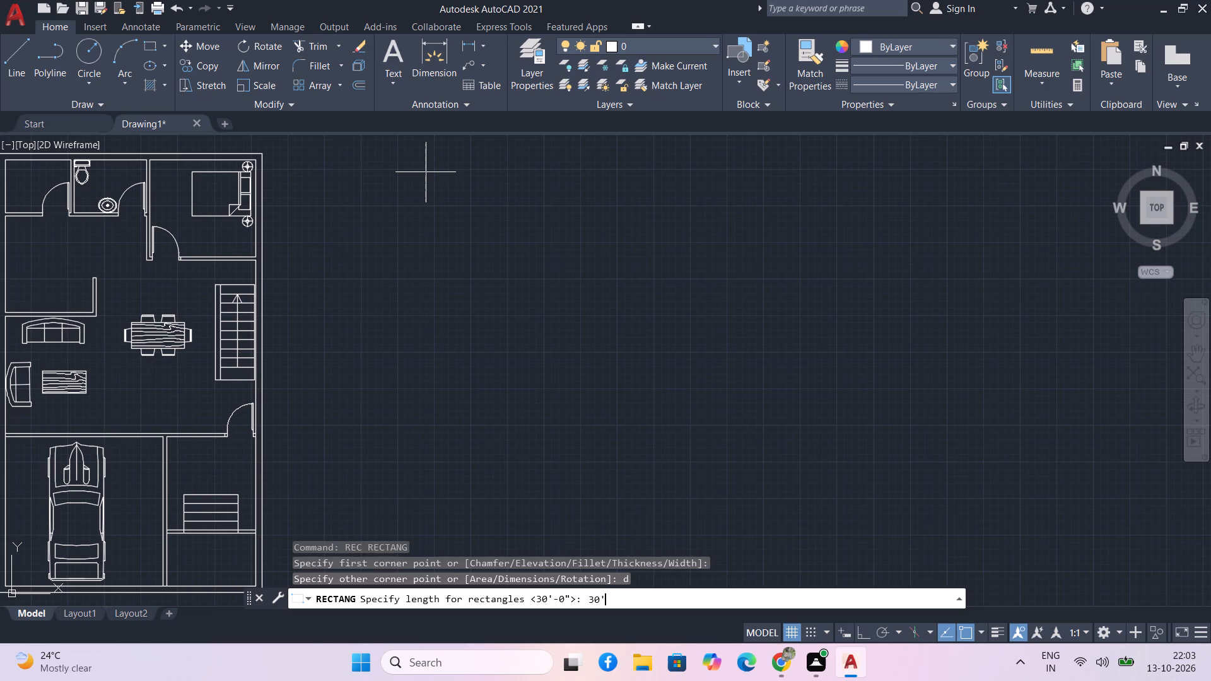
pyautogui.press('Return')
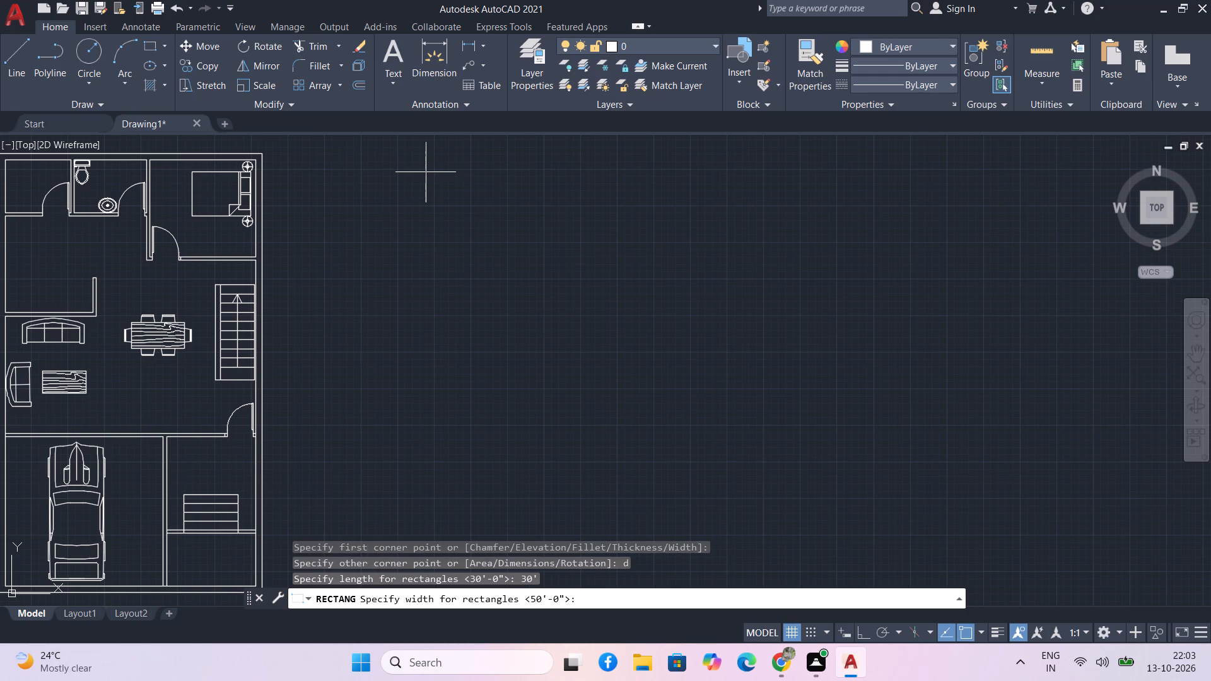
pyautogui.write('50')
pyautogui.press("'")
pyautogui.press('Return')
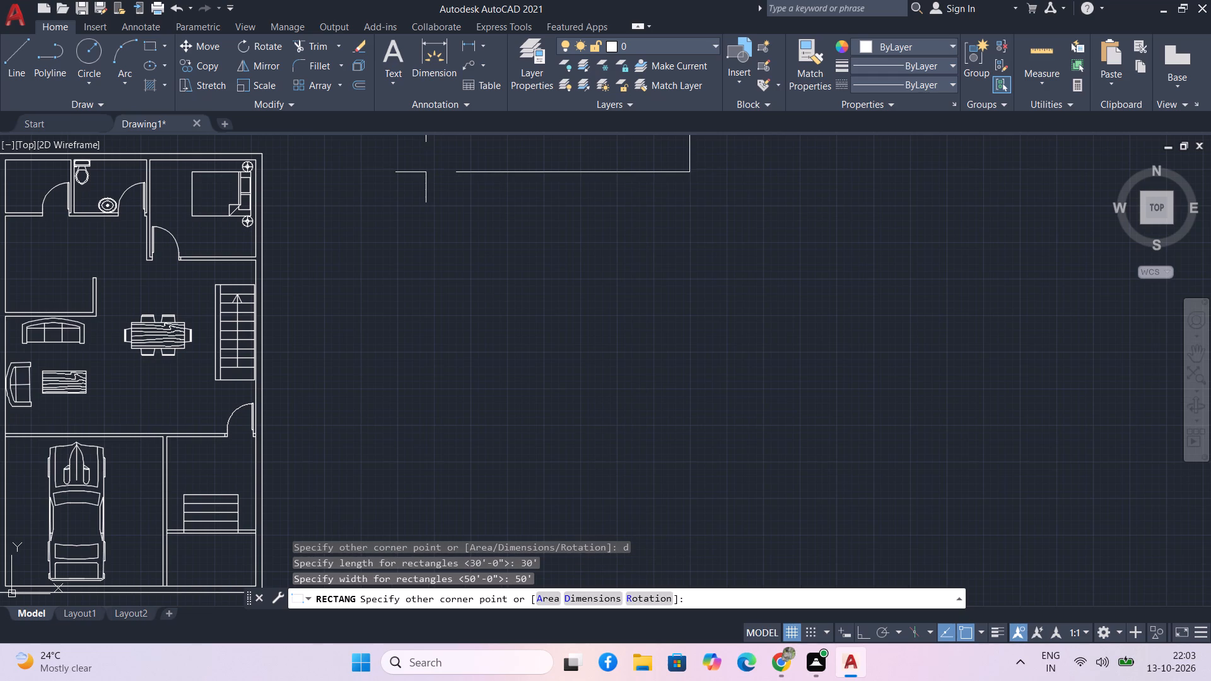
pyautogui.click(541, 431)
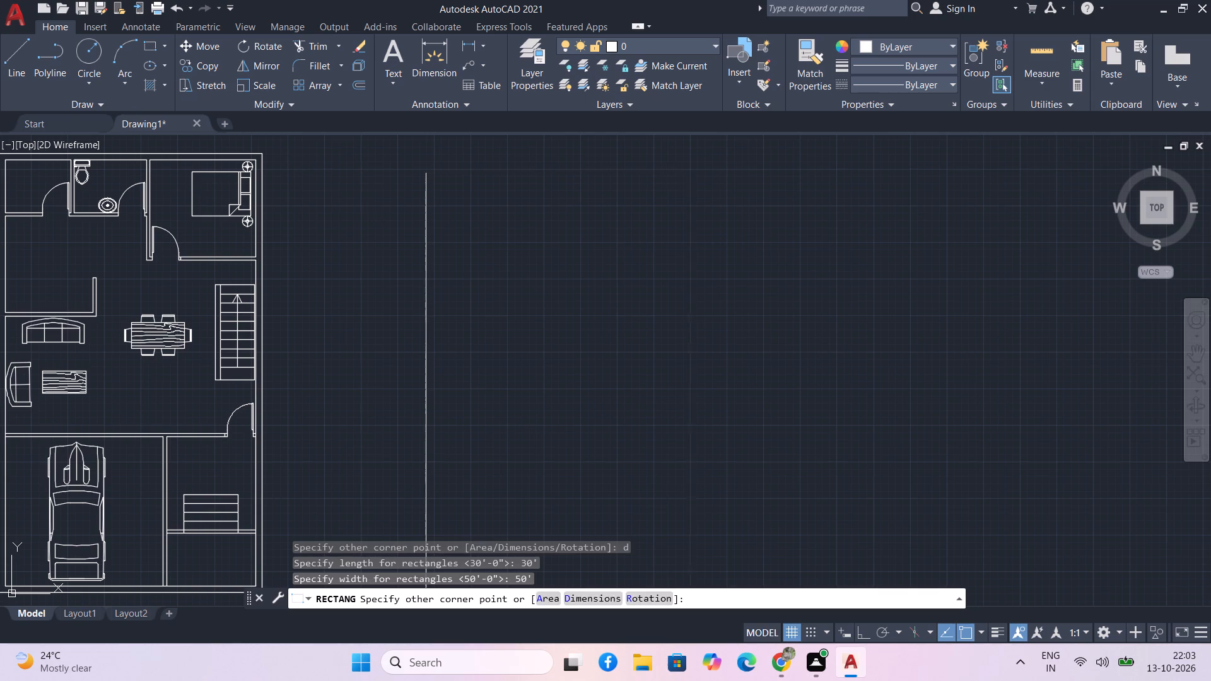
# Move the new rectangle closer to the floor plan, using its upper corner nearest the plan as base point.
pyautogui.moveTo(557, 422); pyautogui.dragTo(564, 291, button='middle')
pyautogui.middleClick(564, 300)
pyautogui.scroll(-1, 564, 303)
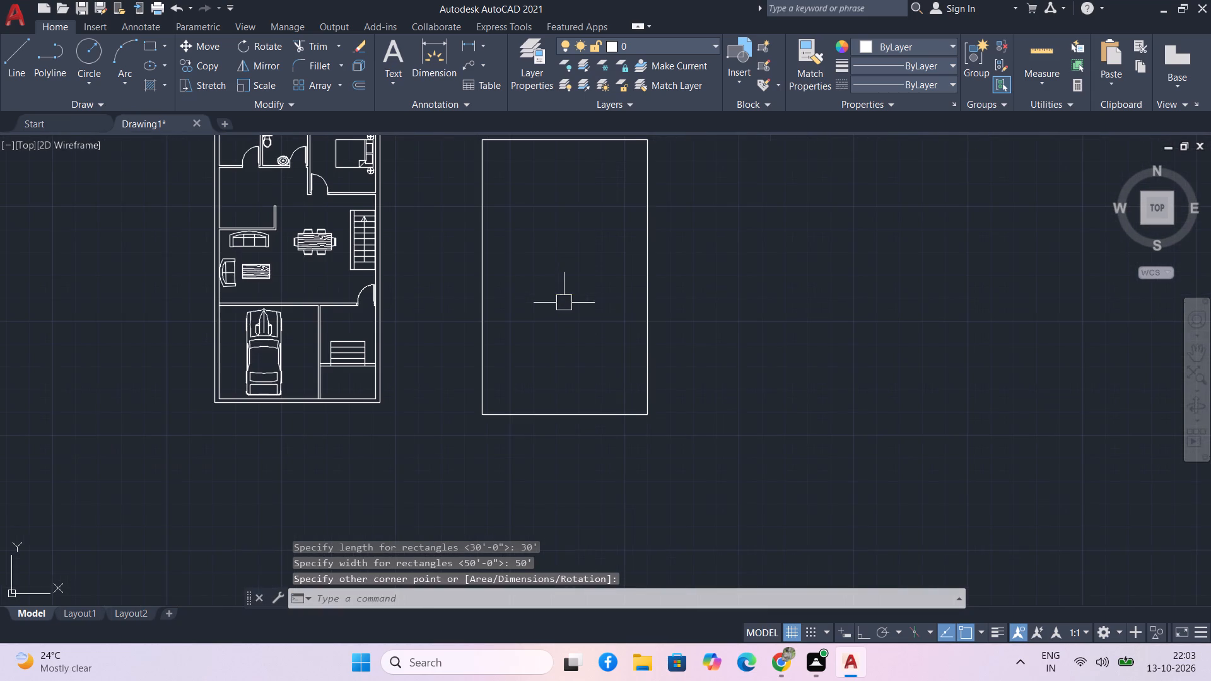
pyautogui.moveTo(552, 385); pyautogui.dragTo(541, 458, button='middle')
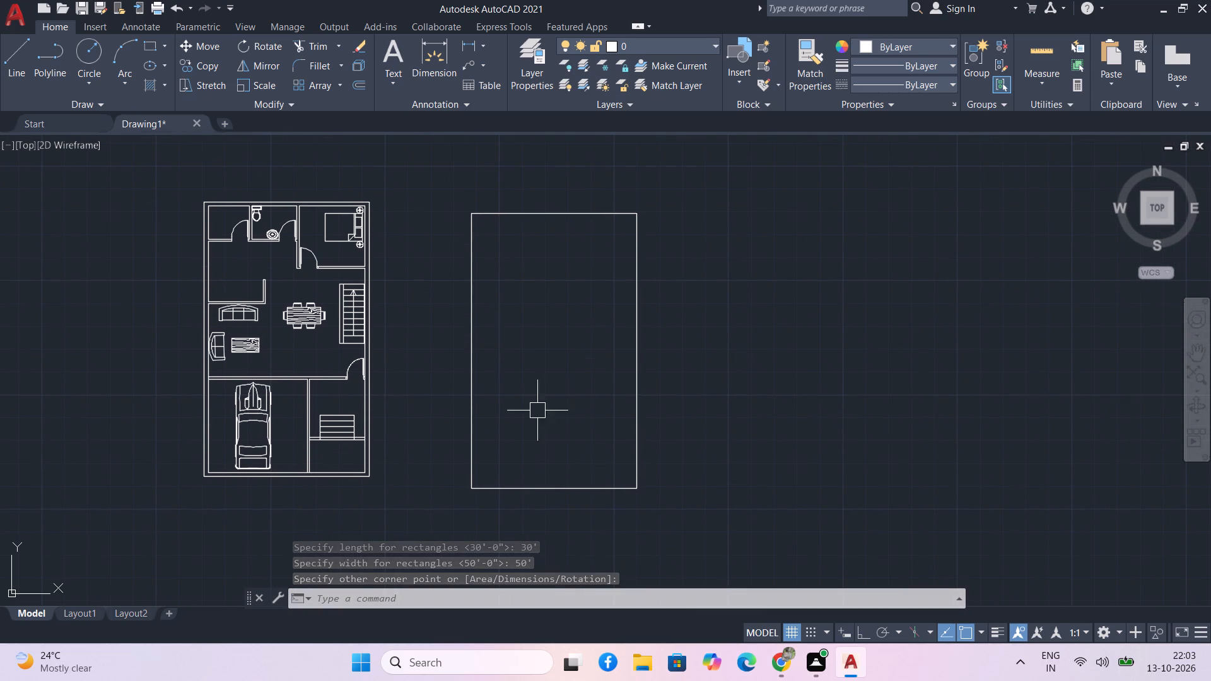
pyautogui.click(493, 216)
pyautogui.write('m')
pyautogui.press('space')
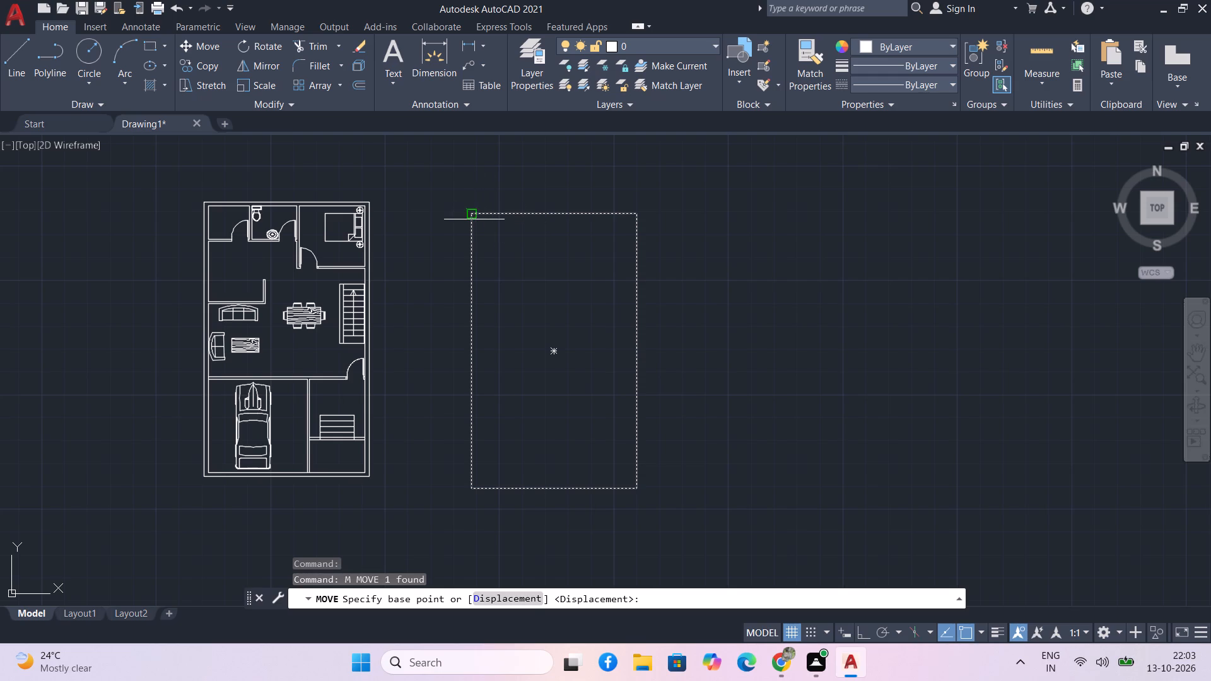
pyautogui.click(474, 219)
pyautogui.scroll(1, 424, 201)
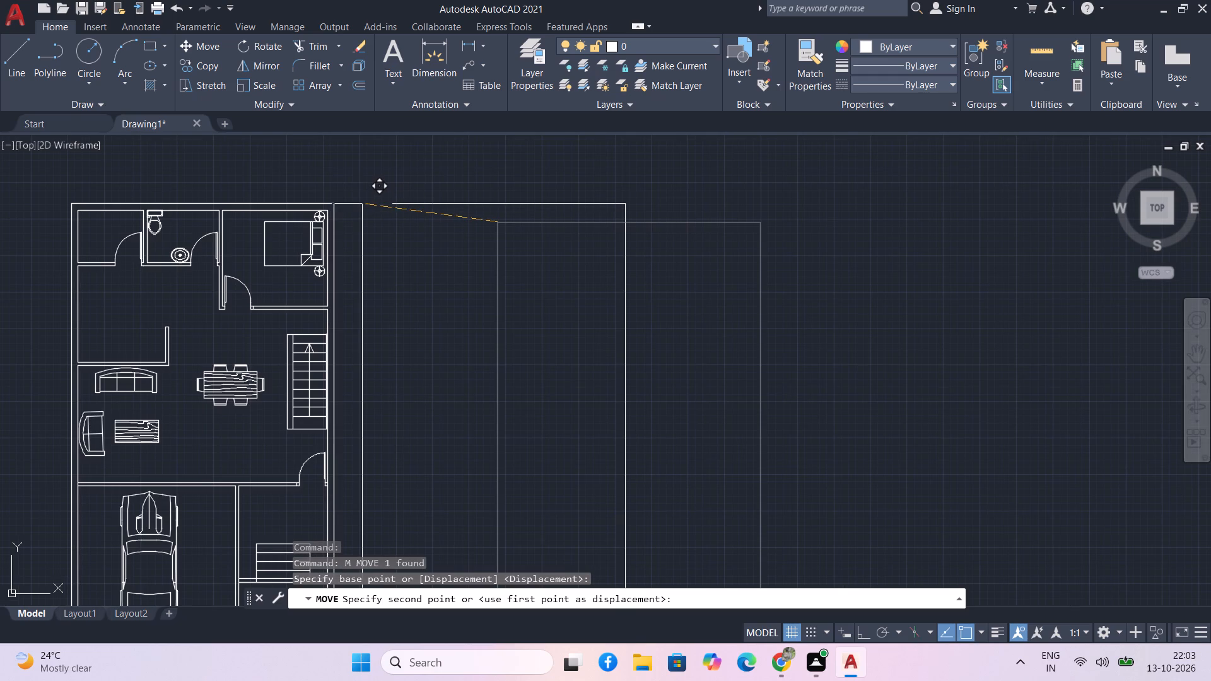
pyautogui.moveTo(362, 204); pyautogui.dragTo(368, 91, button='middle')
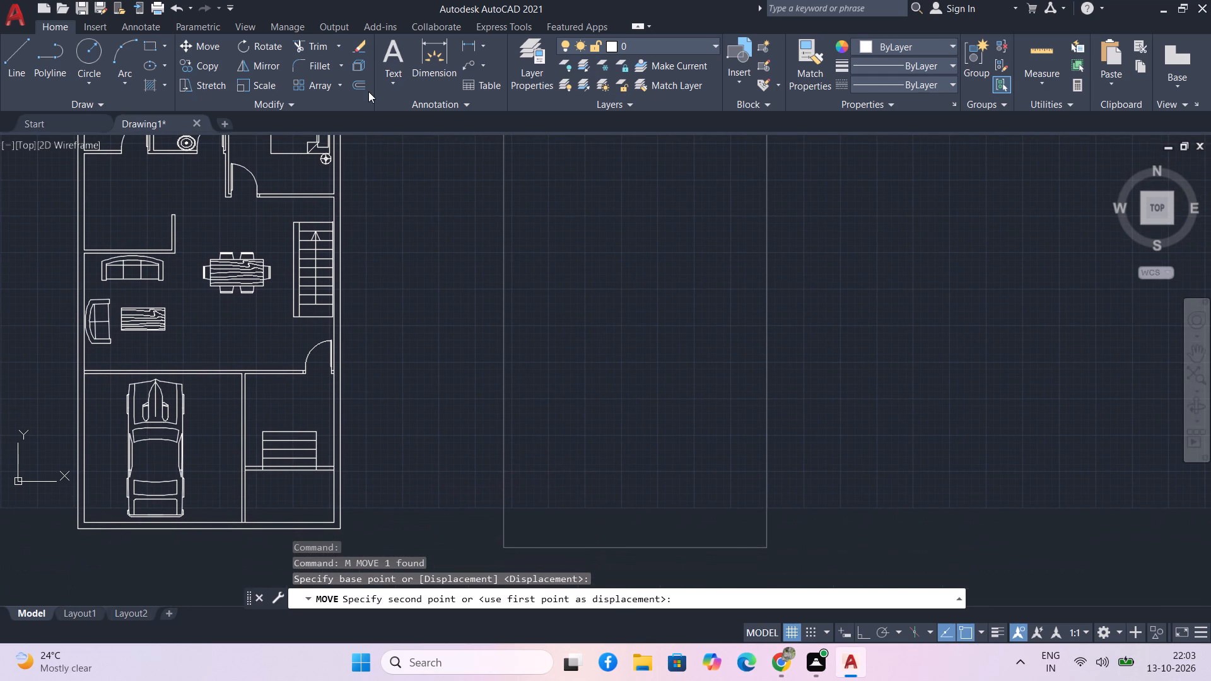
pyautogui.moveTo(375, 136); pyautogui.dragTo(373, 161, button='middle')
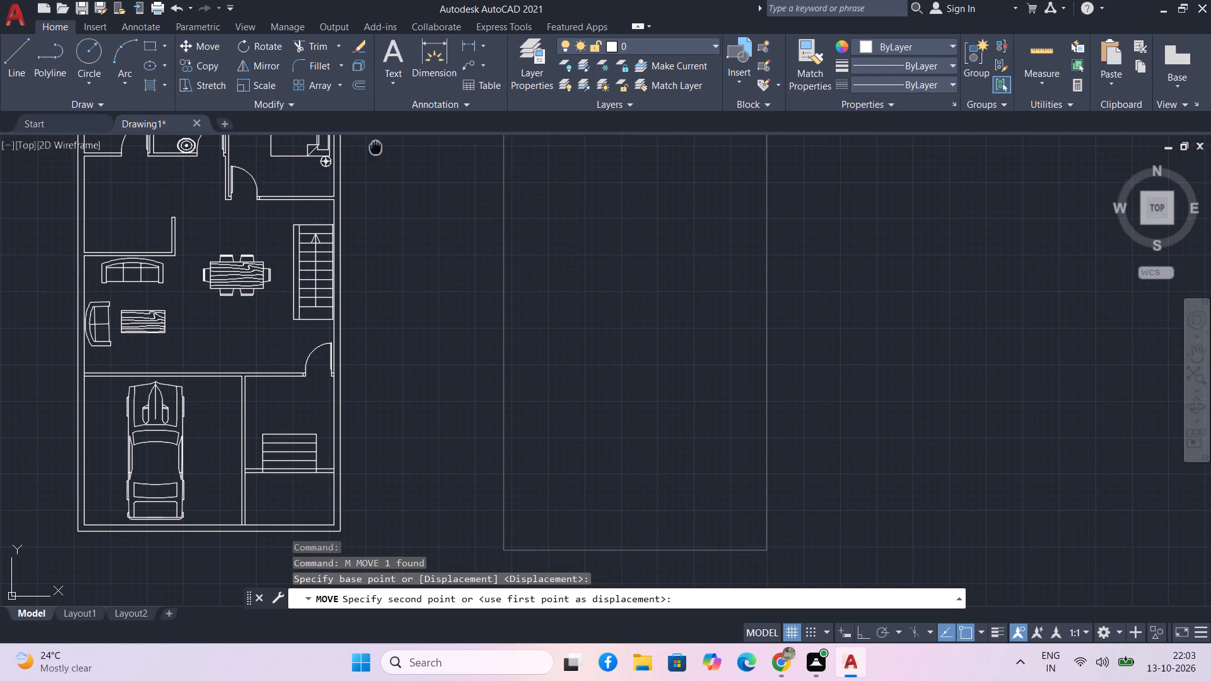
pyautogui.moveTo(373, 161); pyautogui.dragTo(371, 176, button='middle')
pyautogui.scroll(-1, 371, 176)
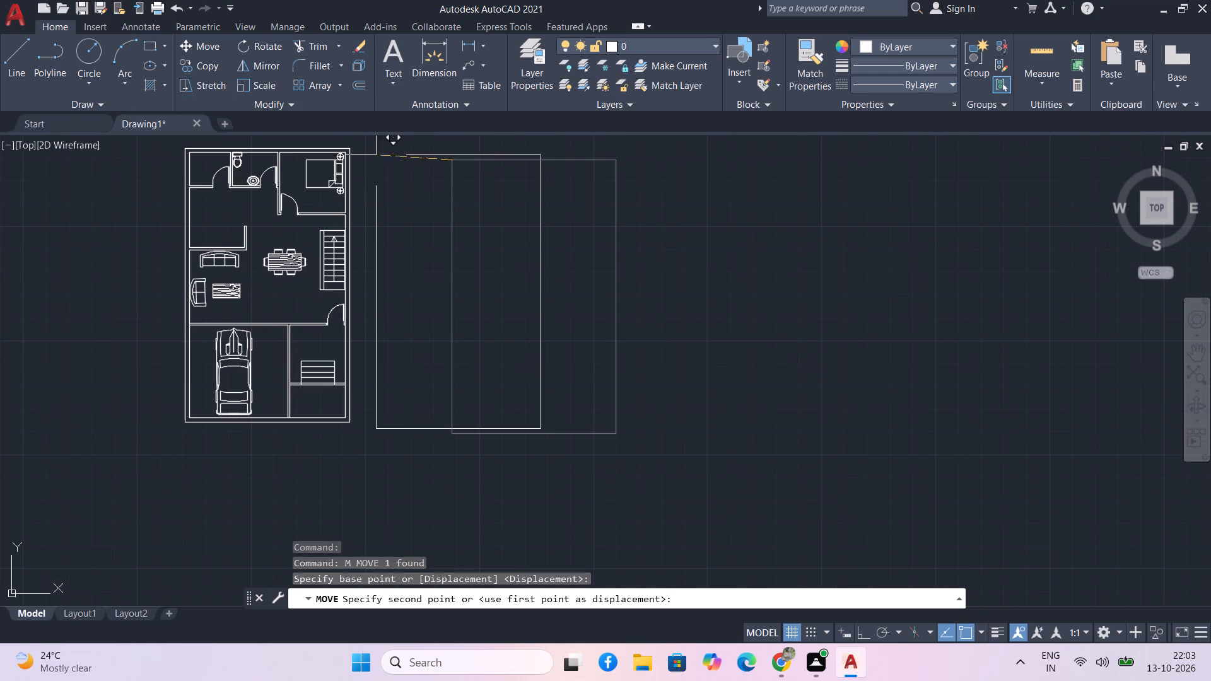
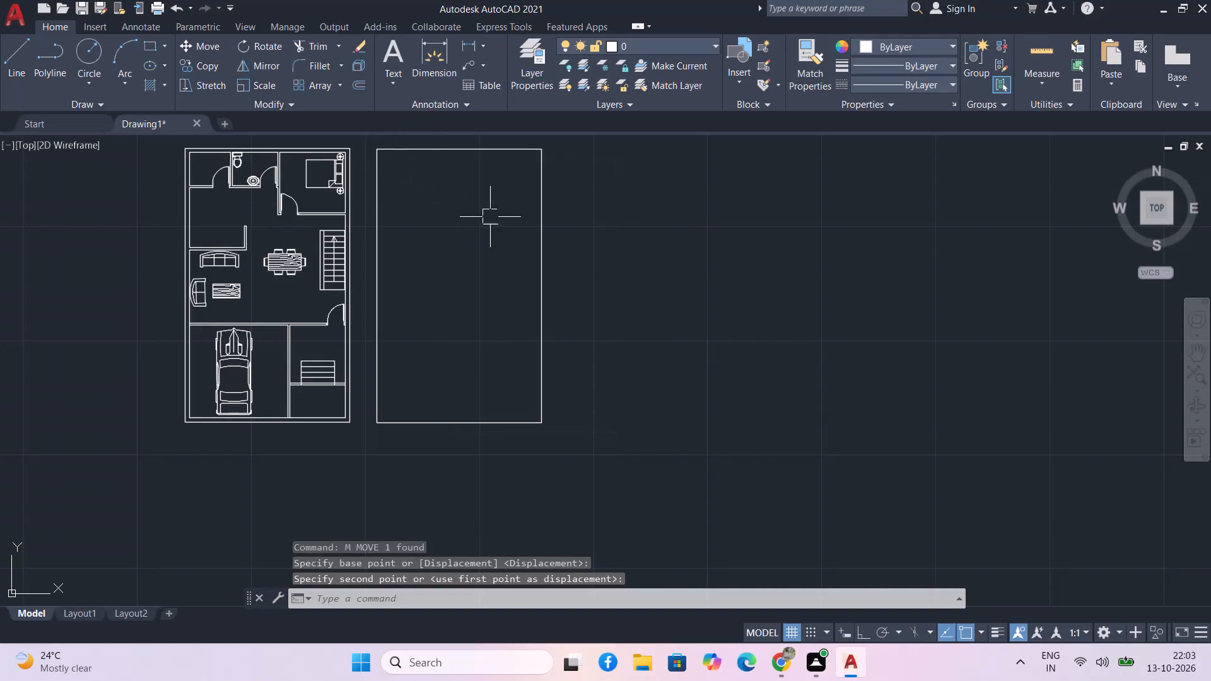
# Offset the new 30' by 50' rectangle 9" inward to form the outer wall thickness.
pyautogui.moveTo(623, 272); pyautogui.dragTo(623, 274, button='middle')
pyautogui.moveTo(623, 274); pyautogui.dragTo(662, 364, button='middle')
pyautogui.moveTo(664, 329); pyautogui.dragTo(689, 313, button='middle')
pyautogui.middleClick(689, 313)
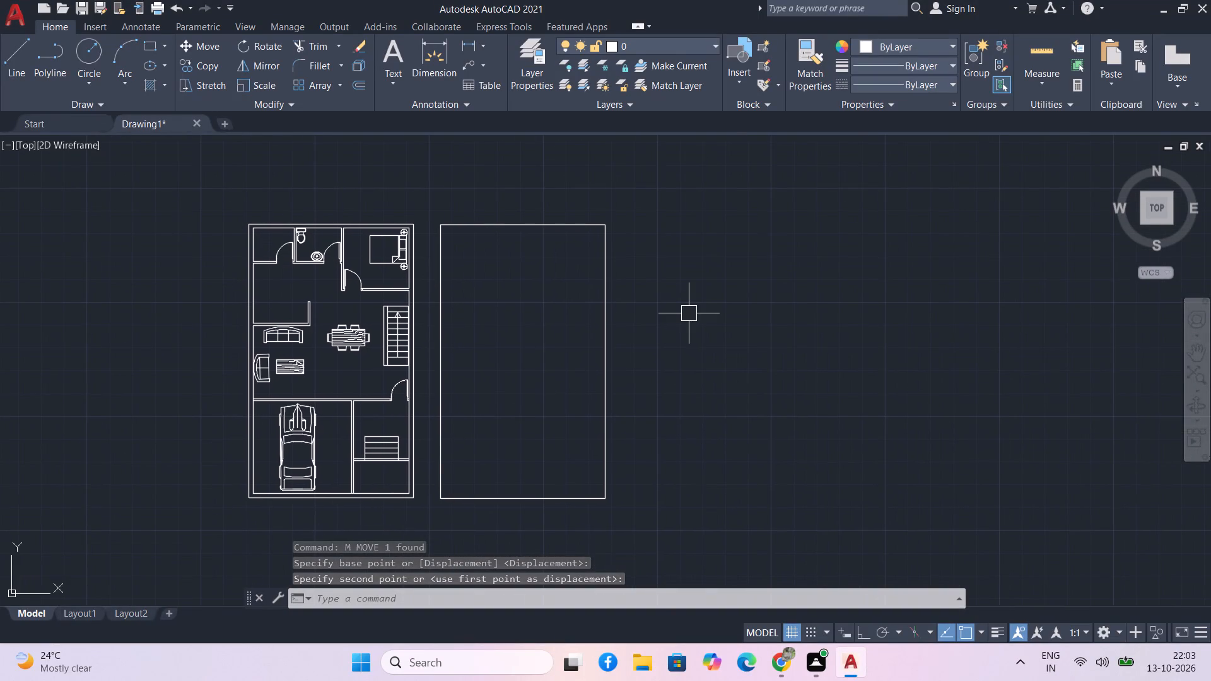
pyautogui.write('o')
pyautogui.press('space')
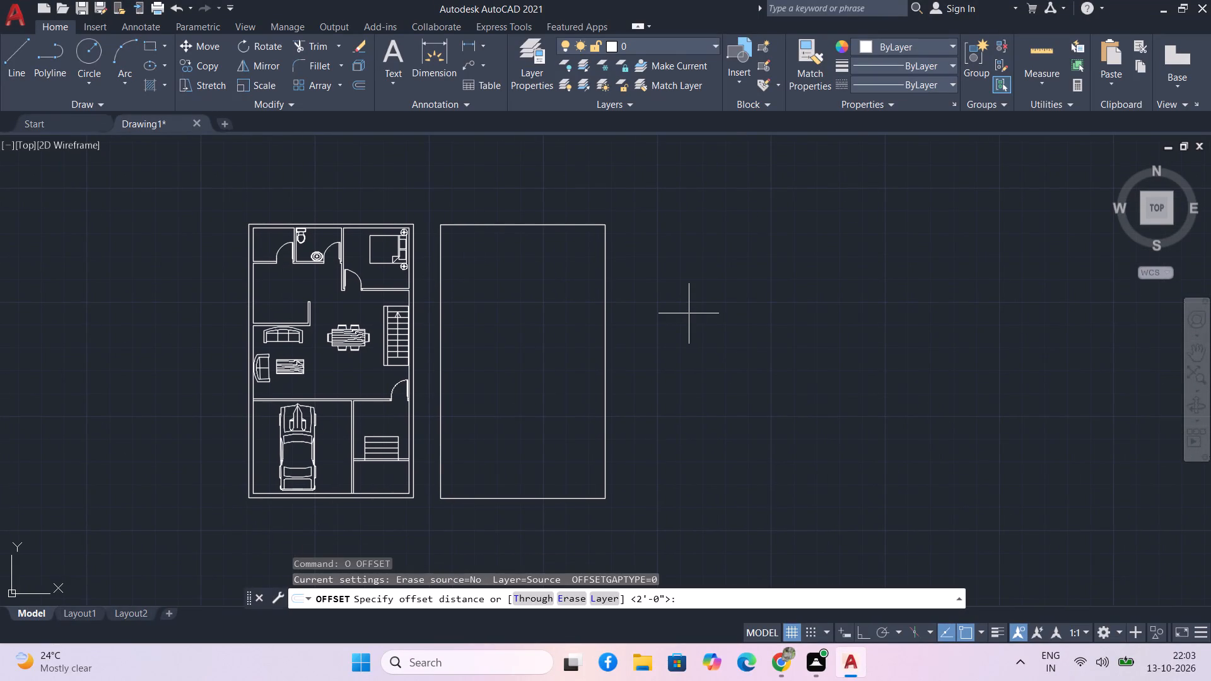
pyautogui.press('9')
pyautogui.press('Return')
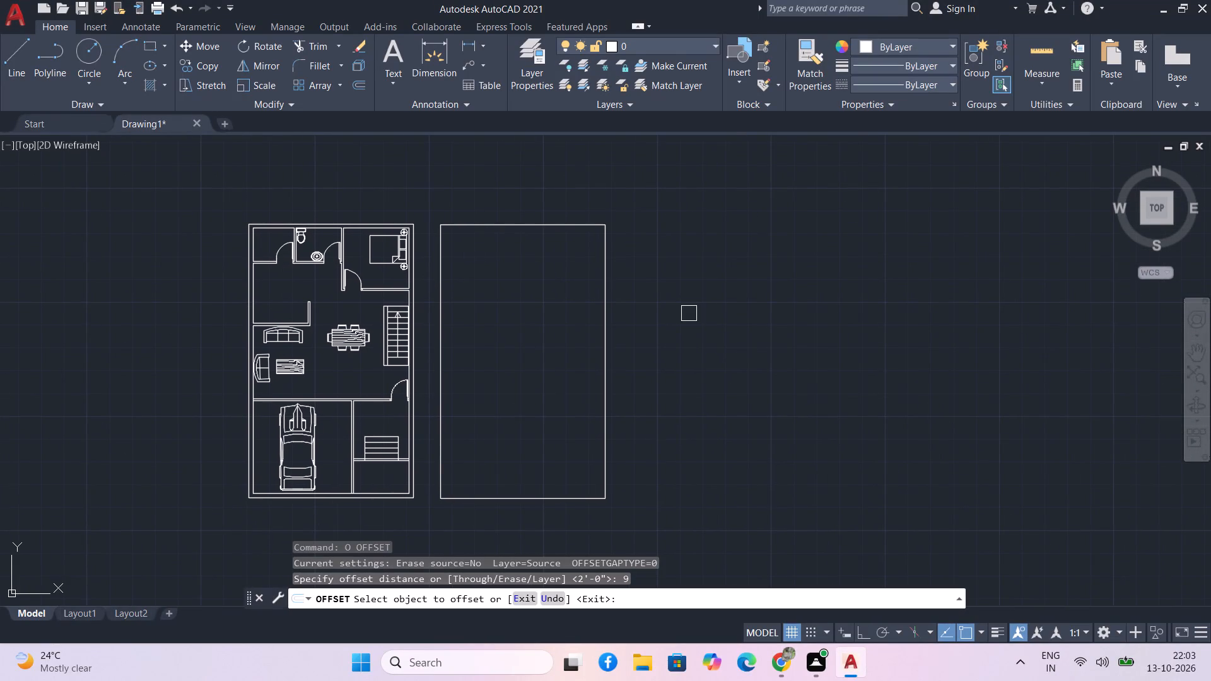
pyautogui.click(611, 418)
pyautogui.click(563, 418)
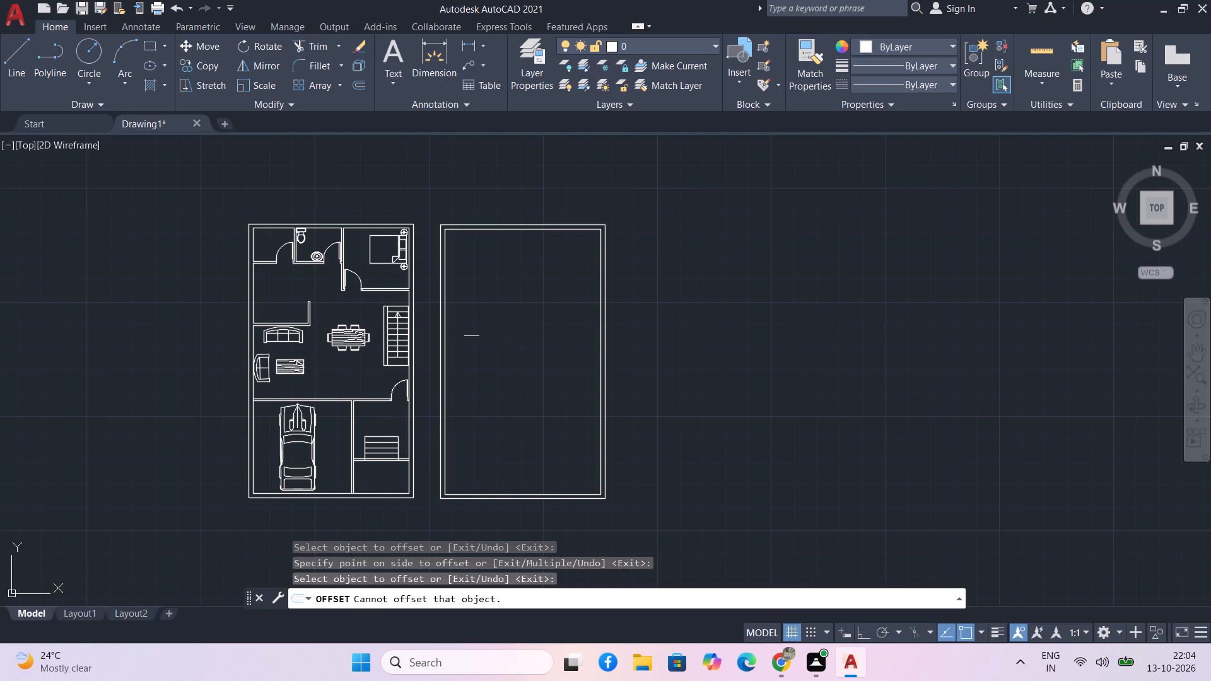
pyautogui.moveTo(471, 343); pyautogui.dragTo(512, 361, button='middle')
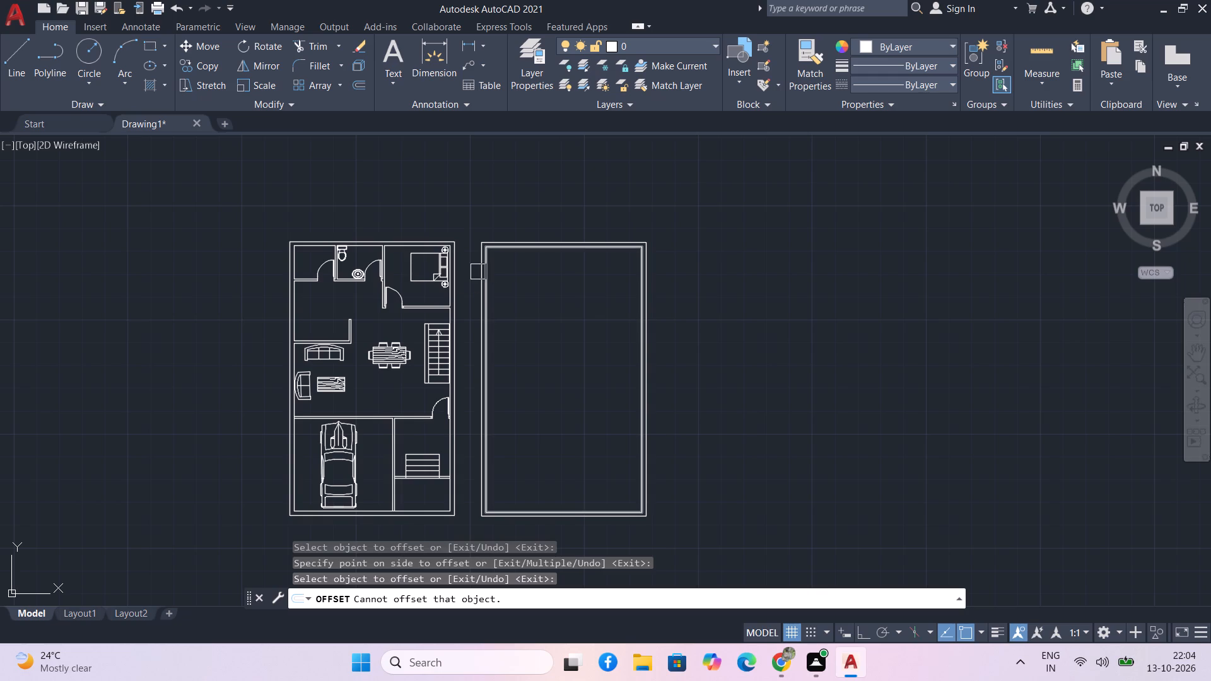
pyautogui.moveTo(498, 277); pyautogui.dragTo(392, 253, button='middle')
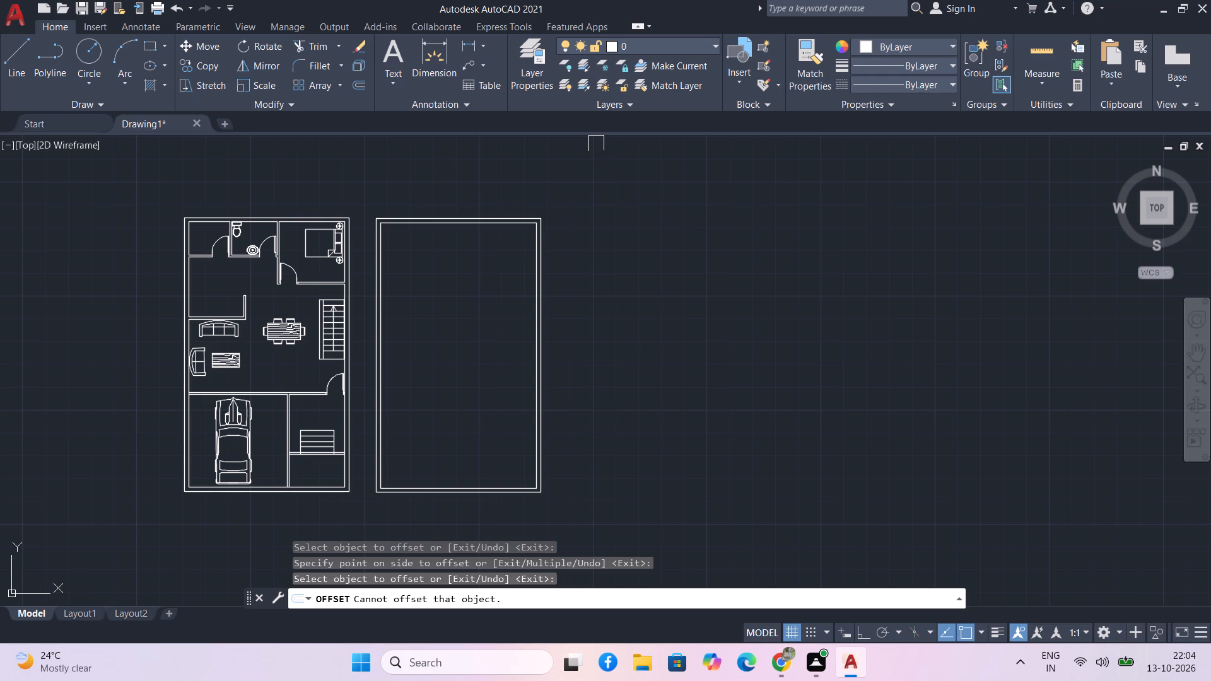
pyautogui.press('Escape')
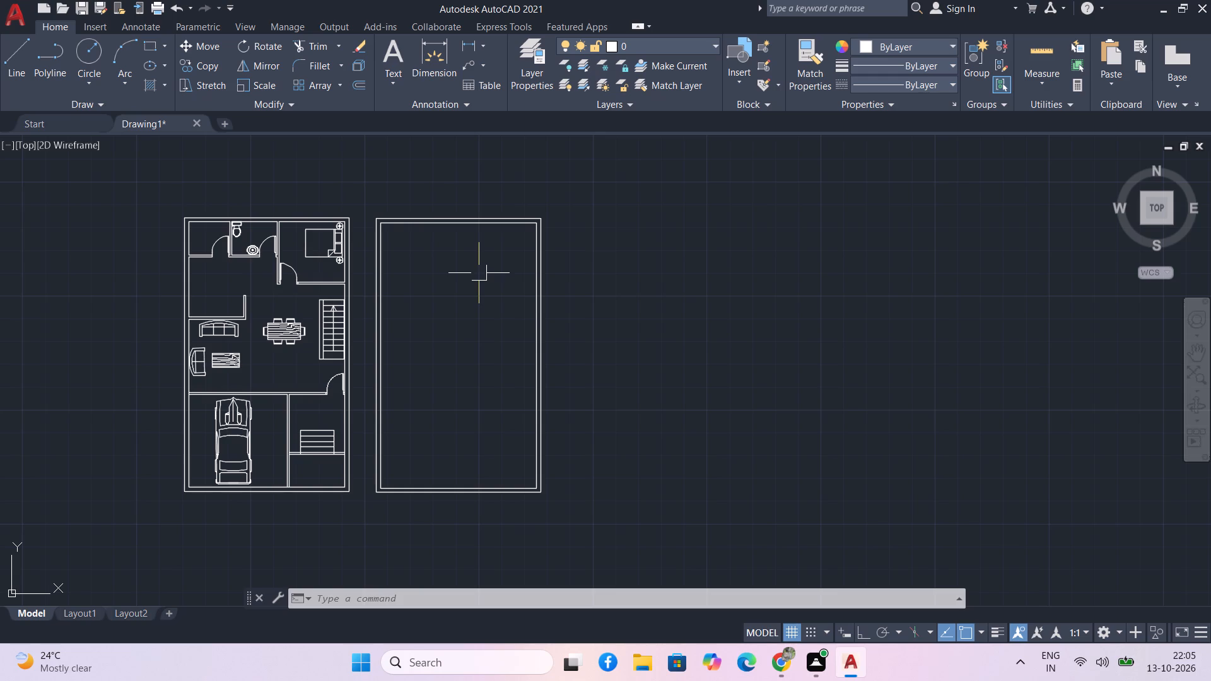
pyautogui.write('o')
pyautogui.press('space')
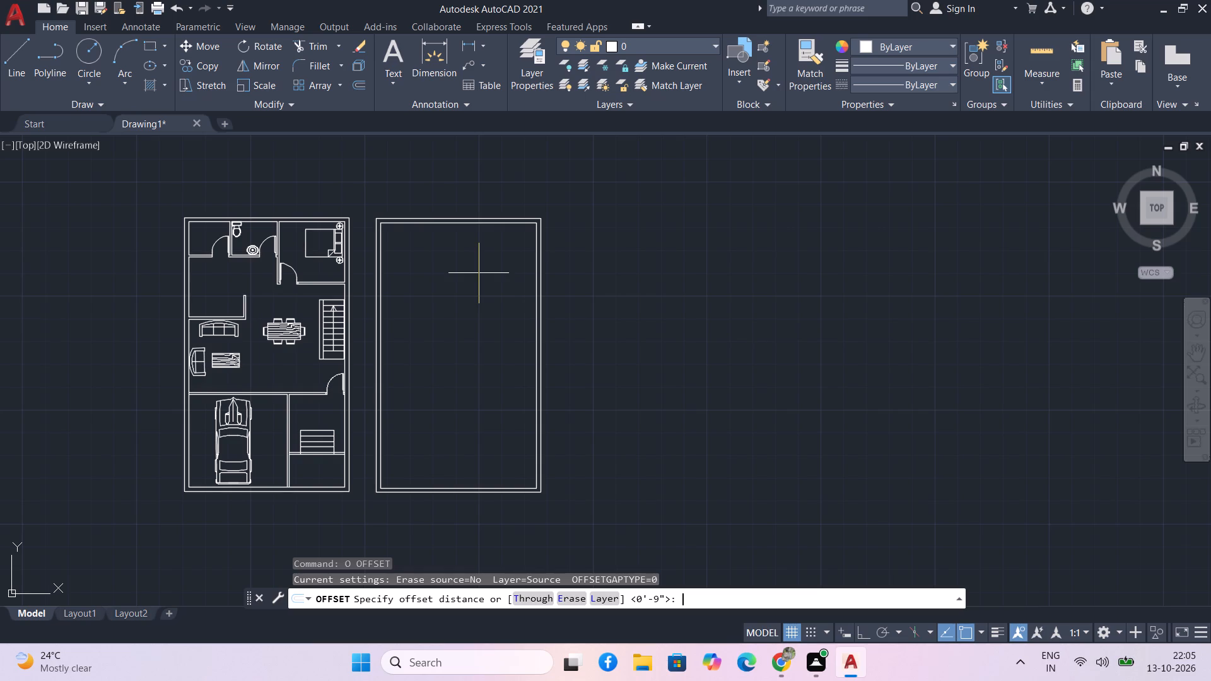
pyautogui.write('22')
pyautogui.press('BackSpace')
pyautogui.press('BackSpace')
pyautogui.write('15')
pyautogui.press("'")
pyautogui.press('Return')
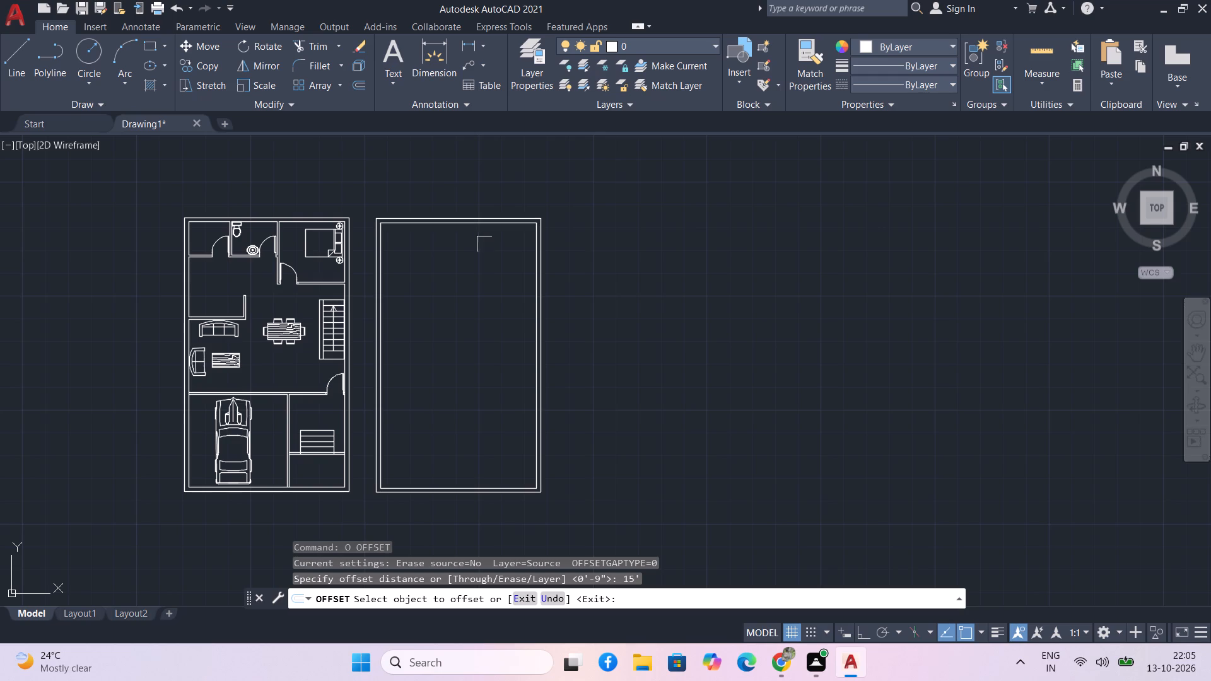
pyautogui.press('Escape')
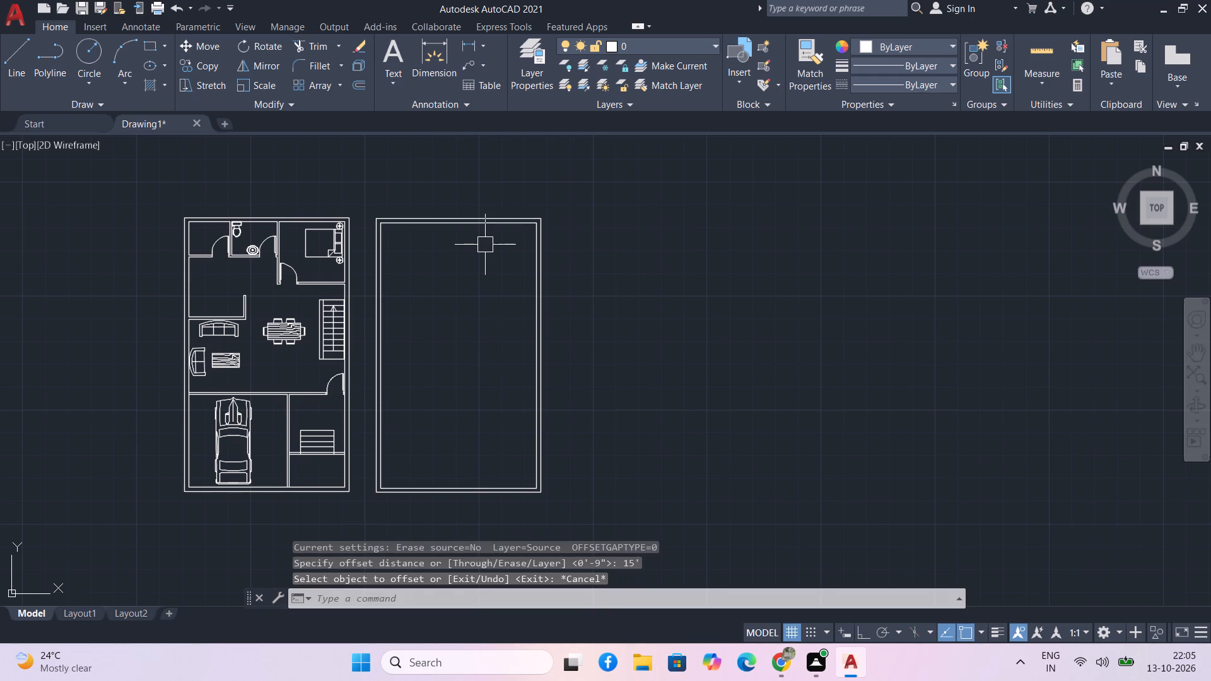
# Explode the inner rectangle of the new plan outline into separate lines.
pyautogui.scroll(2, 489, 217)
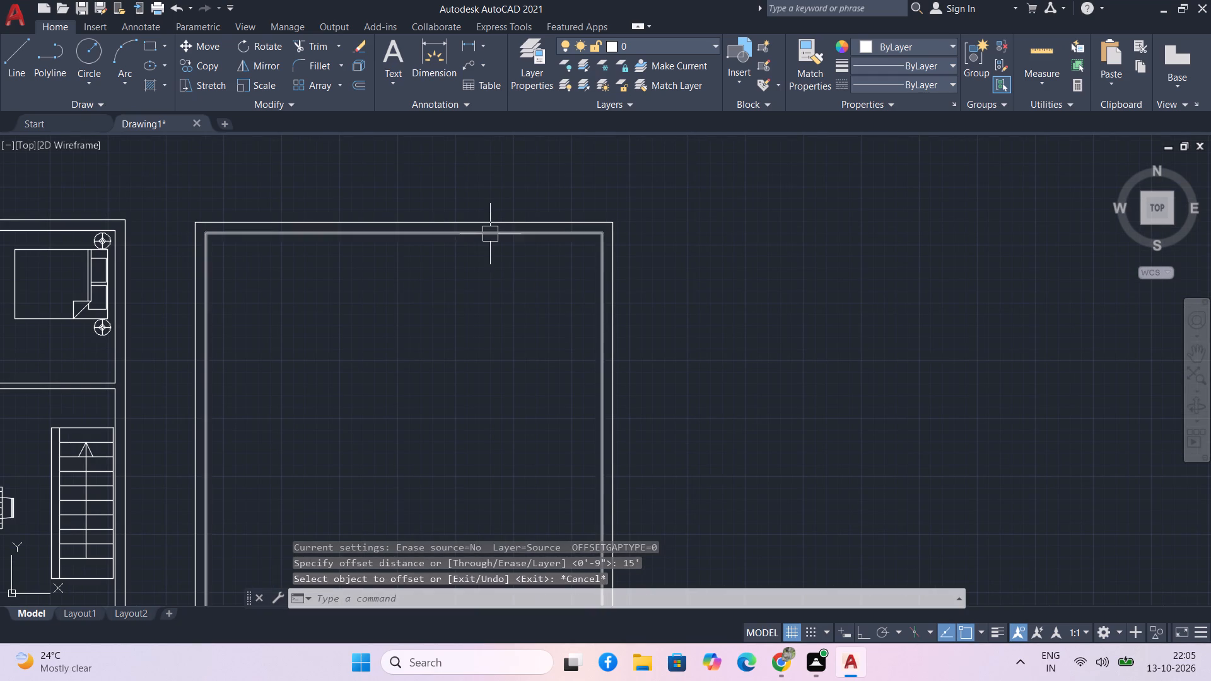
pyautogui.click(490, 234)
pyautogui.write('x')
pyautogui.press('space')
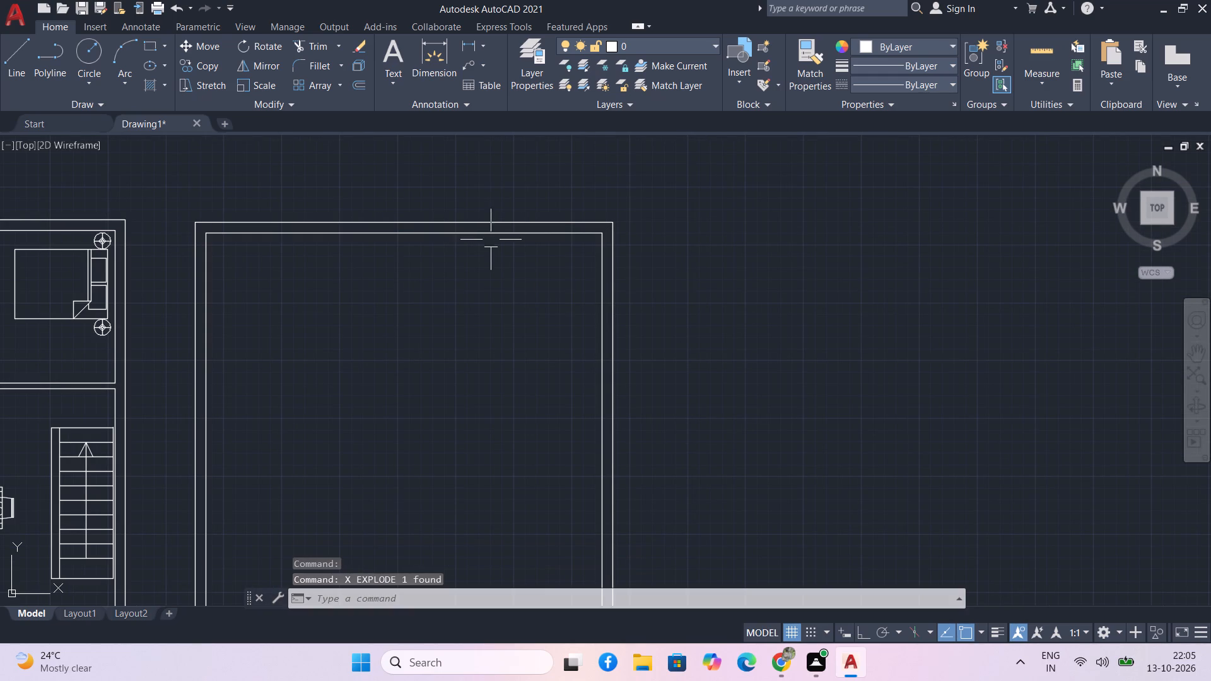
# Offset the new outline's upper inner wall line 16' into the plan.
pyautogui.write('o')
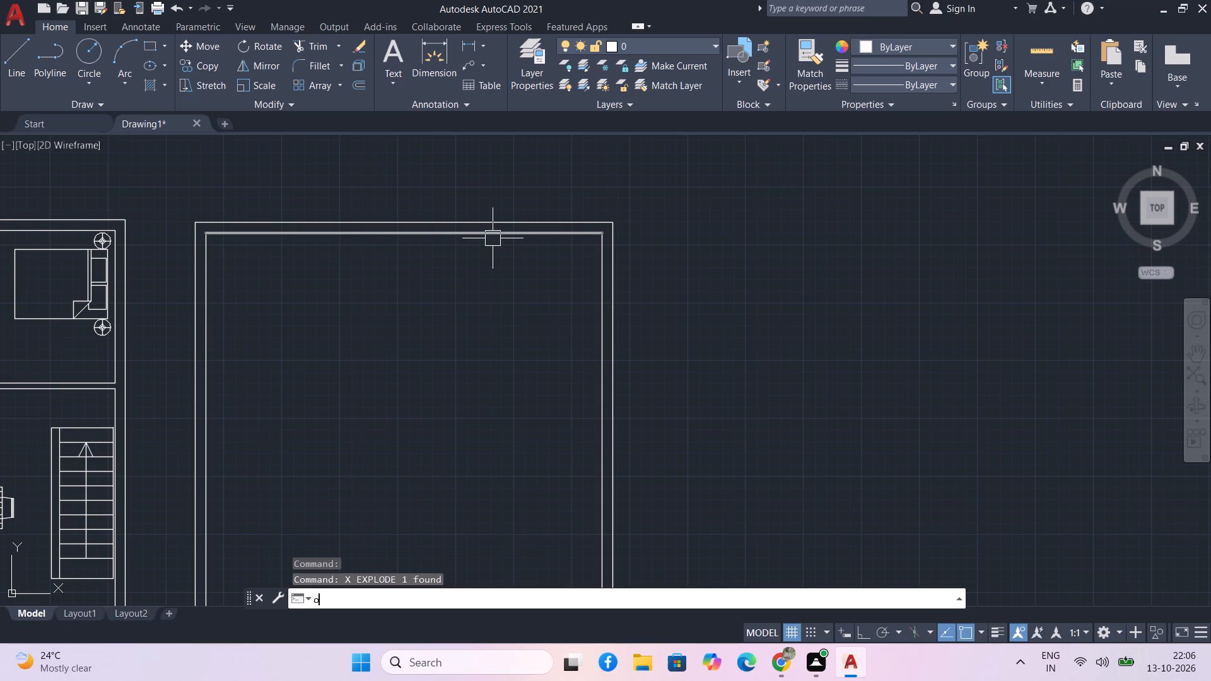
pyautogui.press('space')
pyautogui.press('1')
pyautogui.press('6')
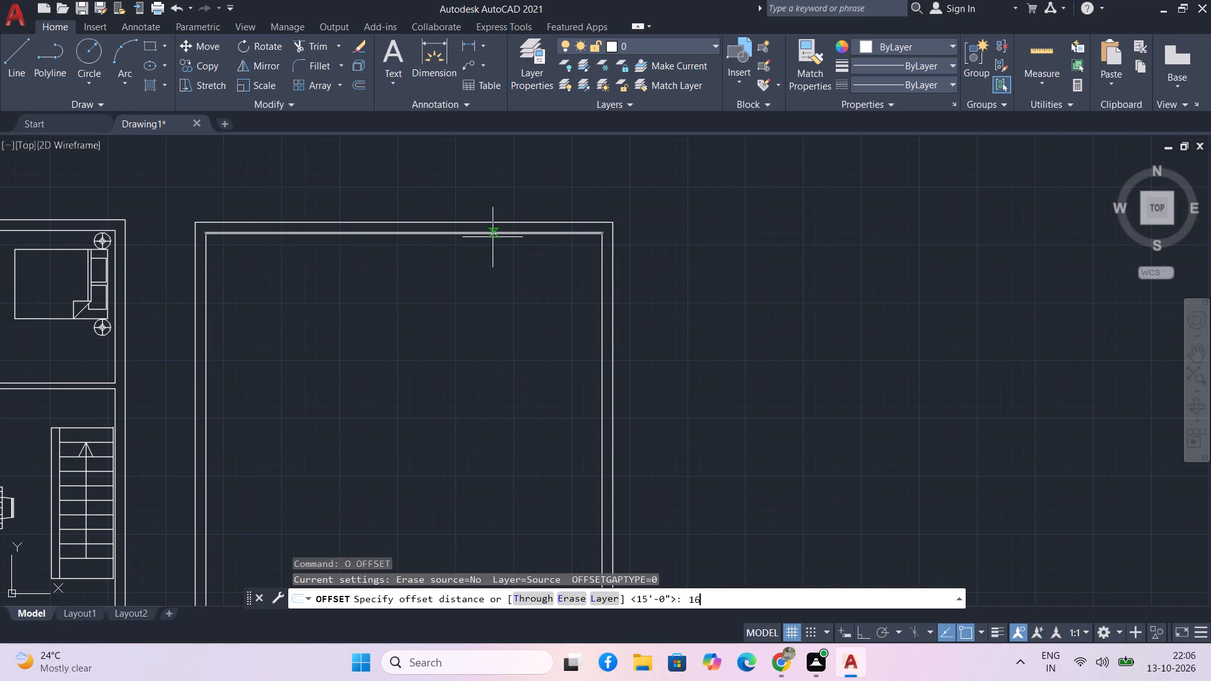
pyautogui.press("'")
pyautogui.press('Return')
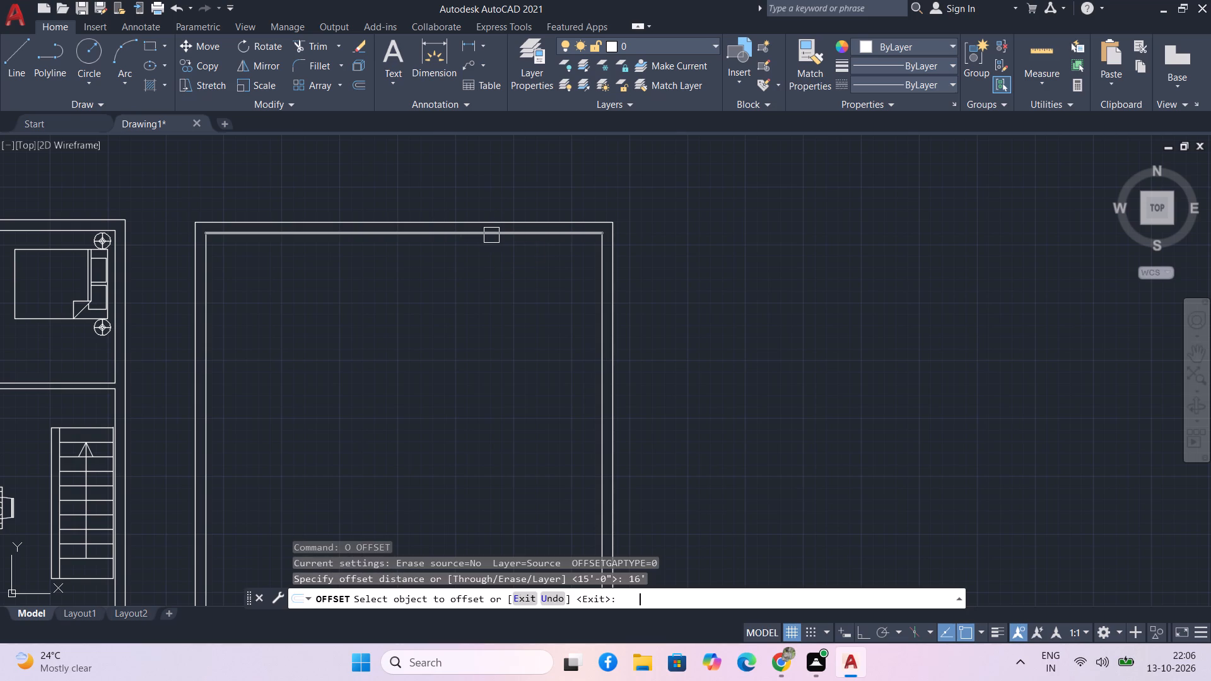
pyautogui.click(491, 235)
pyautogui.click(498, 238)
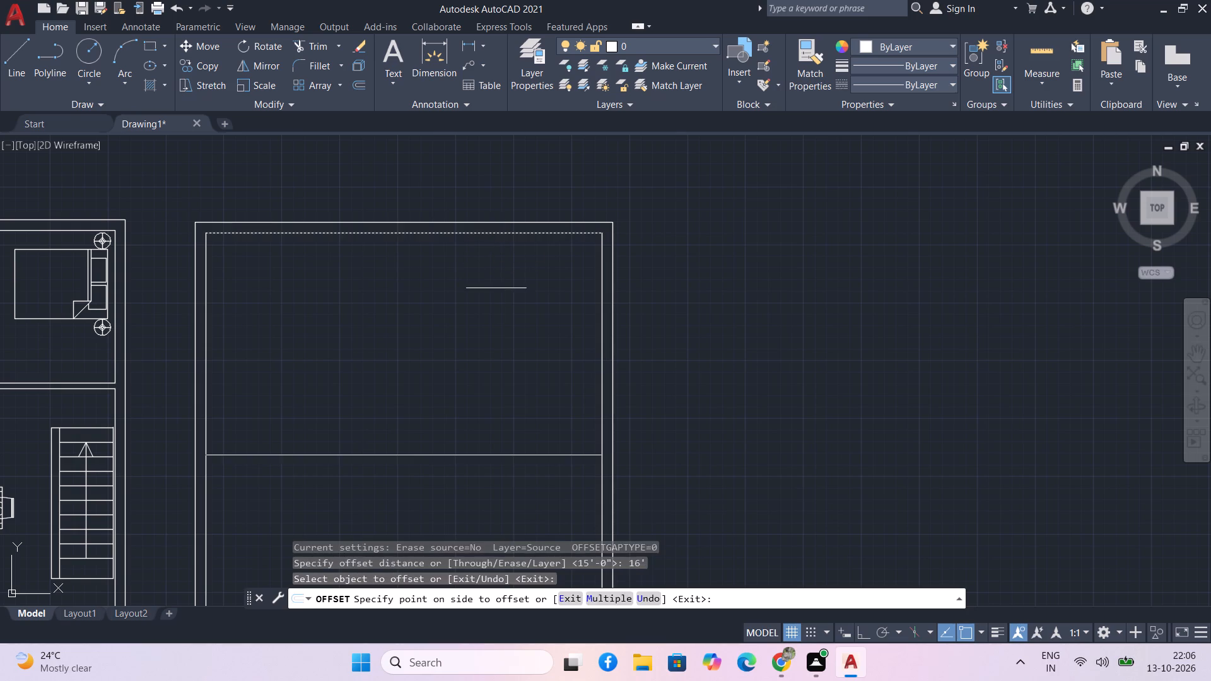
pyautogui.click(496, 288)
pyautogui.moveTo(500, 315); pyautogui.dragTo(462, 267, button='middle')
pyautogui.moveTo(461, 277); pyautogui.dragTo(478, 313, button='middle')
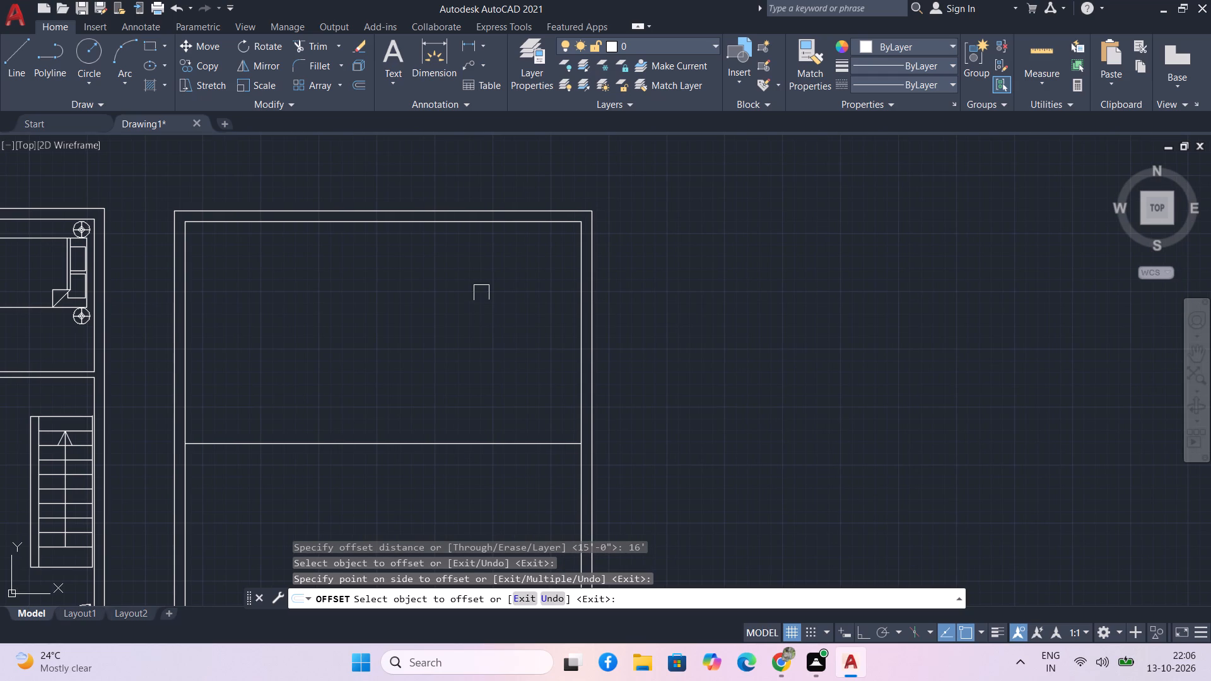
pyautogui.press('Return')
# Offset the inner wall line on the side farthest from the furnished plan 22' into the new outline.
pyautogui.write('o')
pyautogui.press('space')
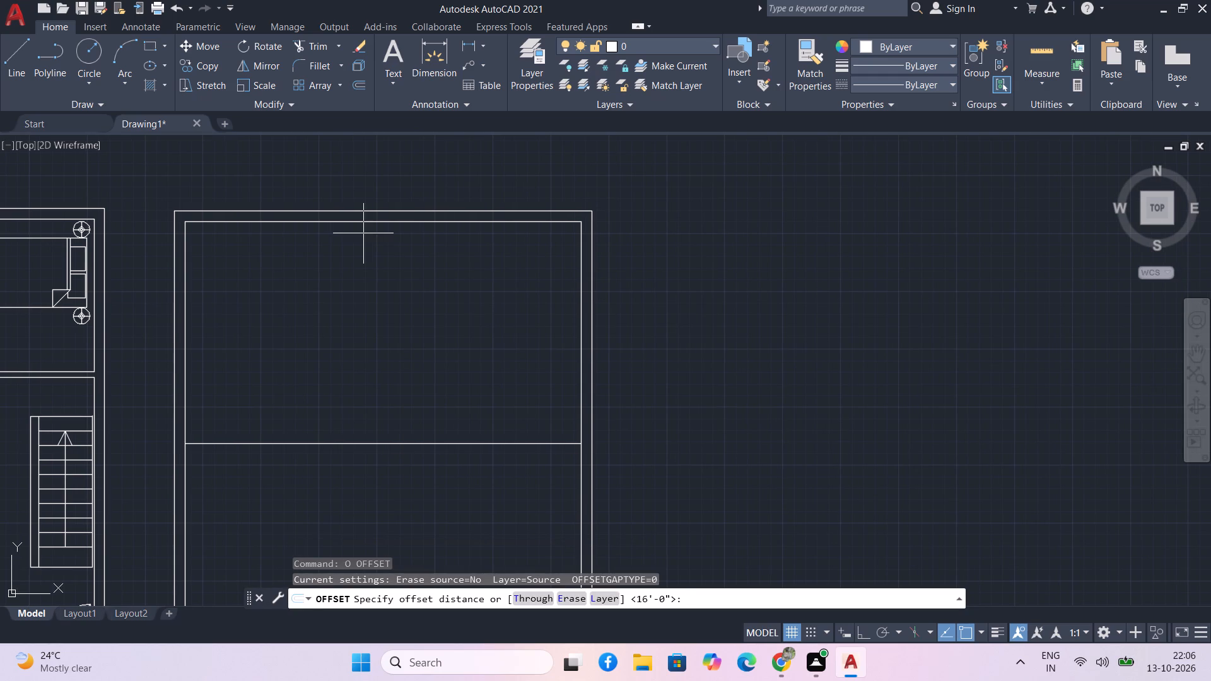
pyautogui.write('22')
pyautogui.press("'")
pyautogui.press('Return')
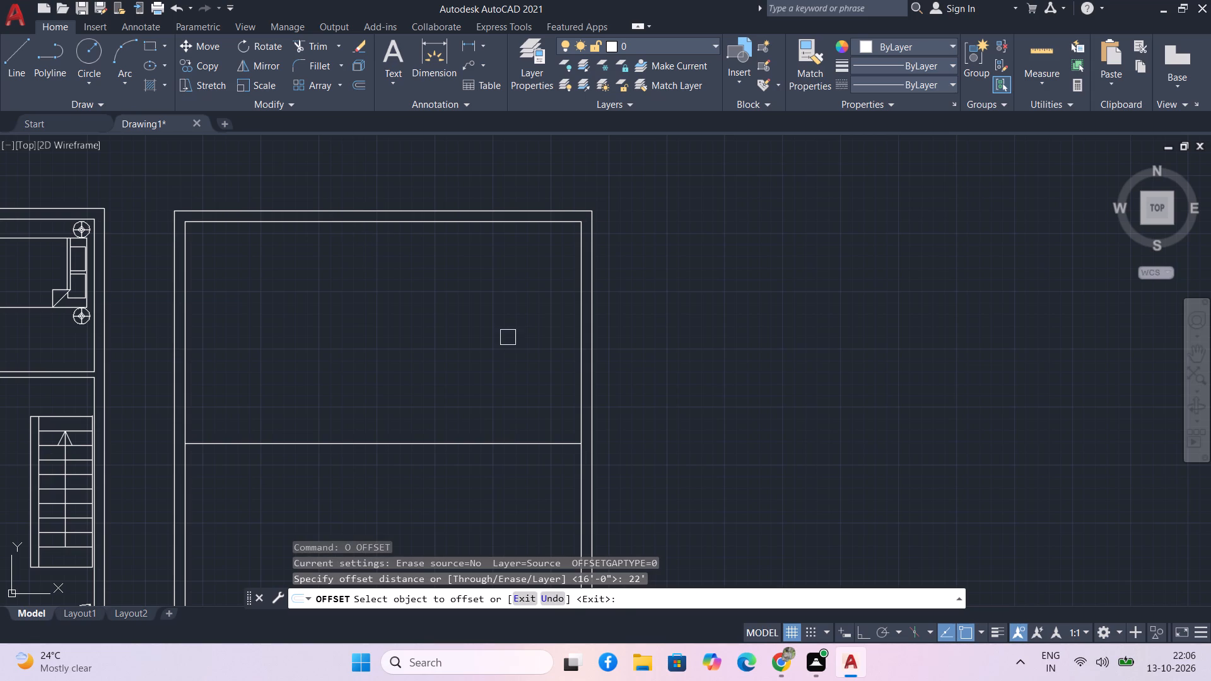
pyautogui.click(580, 412)
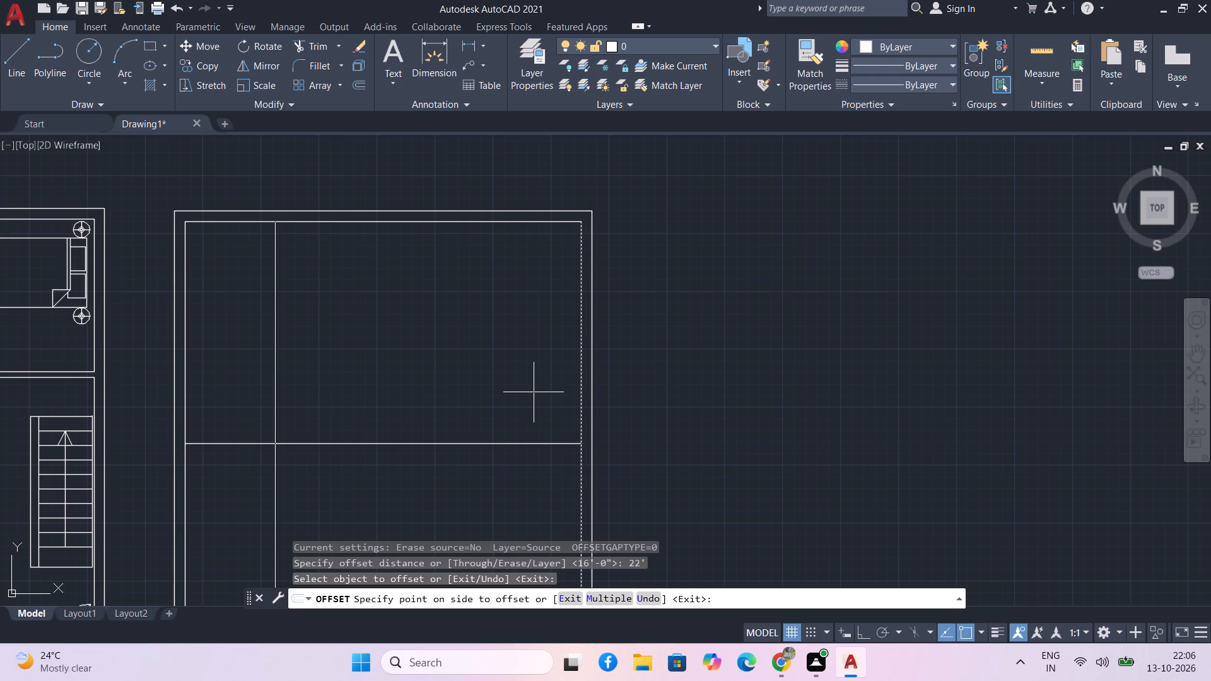
pyautogui.click(534, 392)
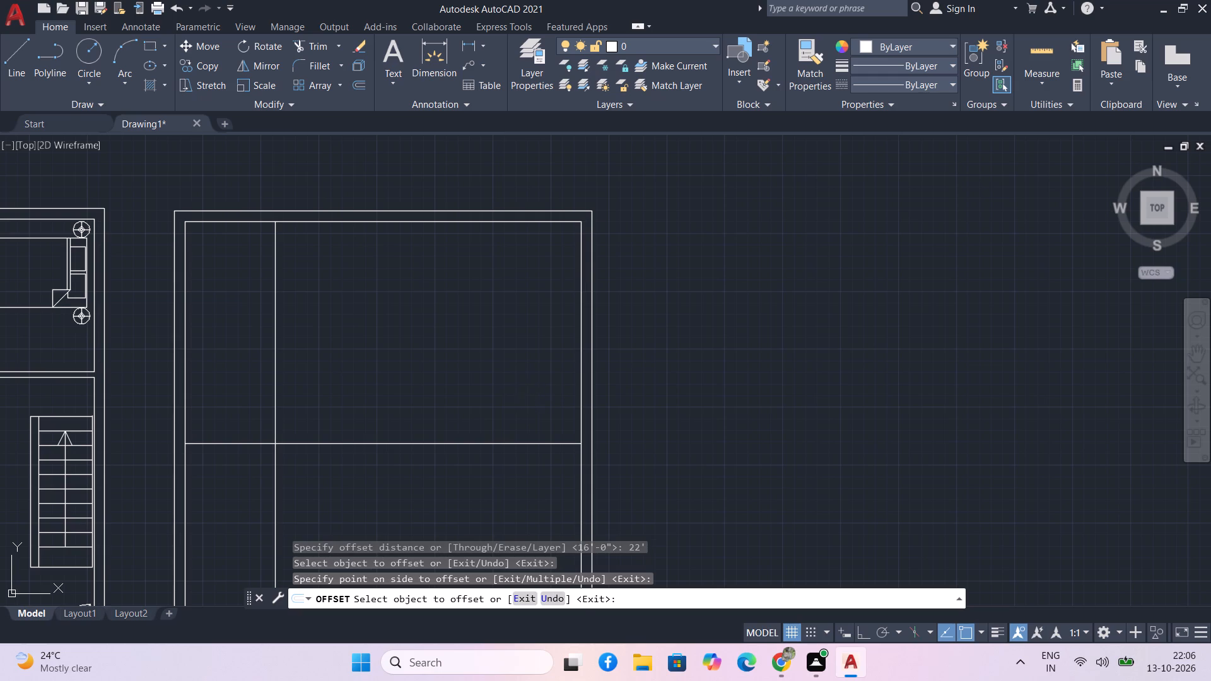
pyautogui.moveTo(525, 407); pyautogui.dragTo(573, 340, button='middle')
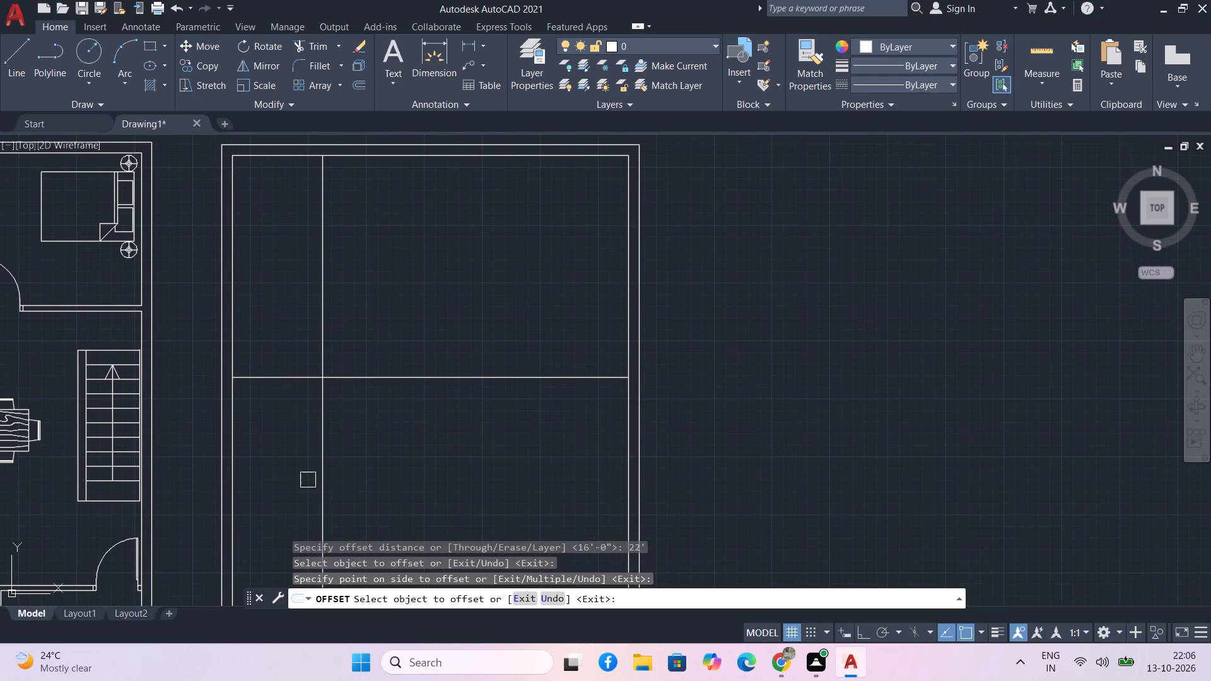
pyautogui.press('Escape')
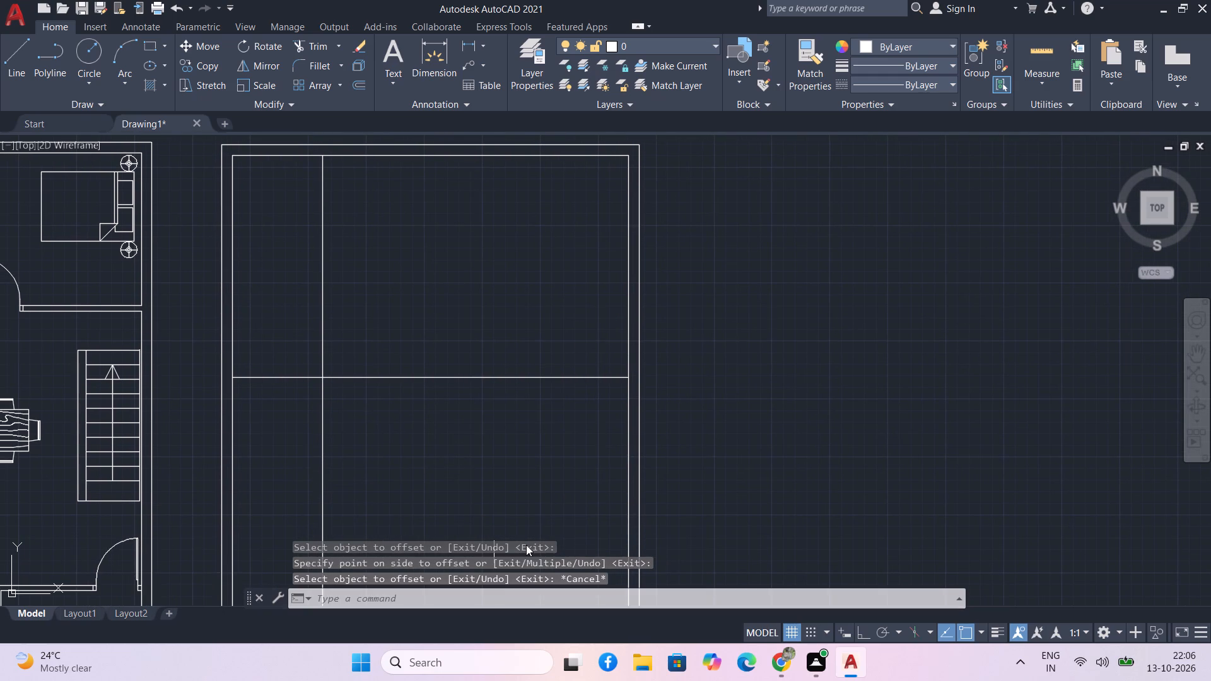
# Trim the part of the new vertical partition line that extends below the horizontal partition line.
pyautogui.write('tr')
pyautogui.press('space')
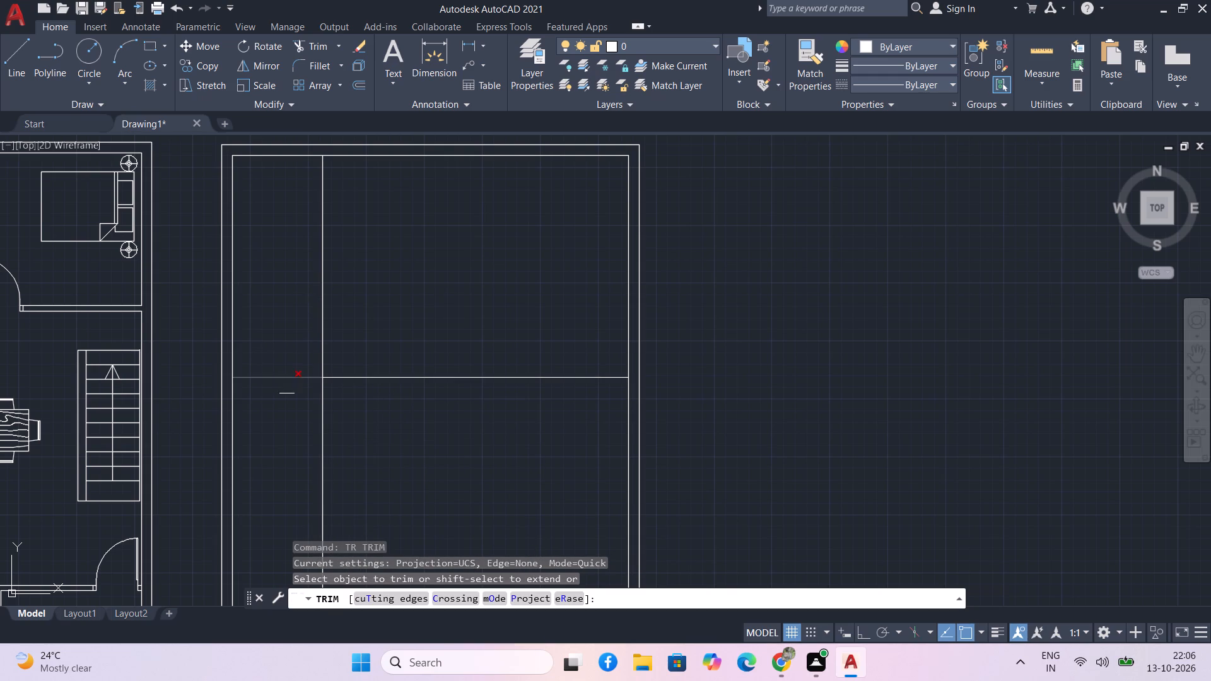
pyautogui.click(327, 455)
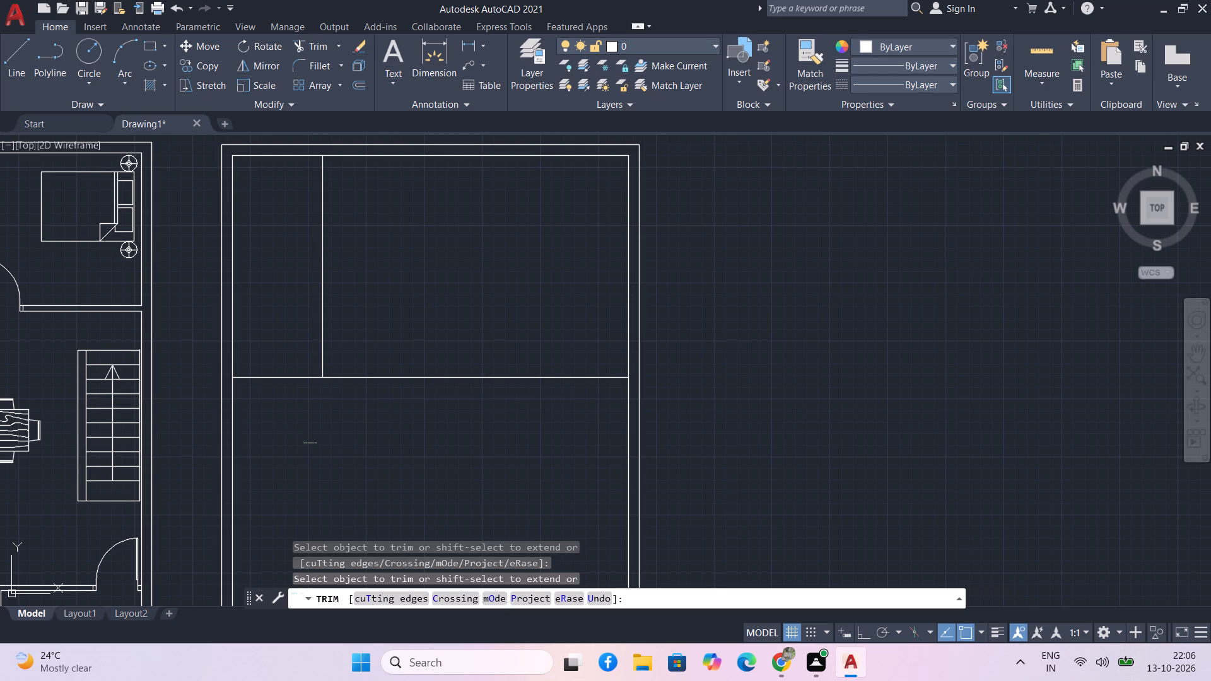
pyautogui.press('Escape')
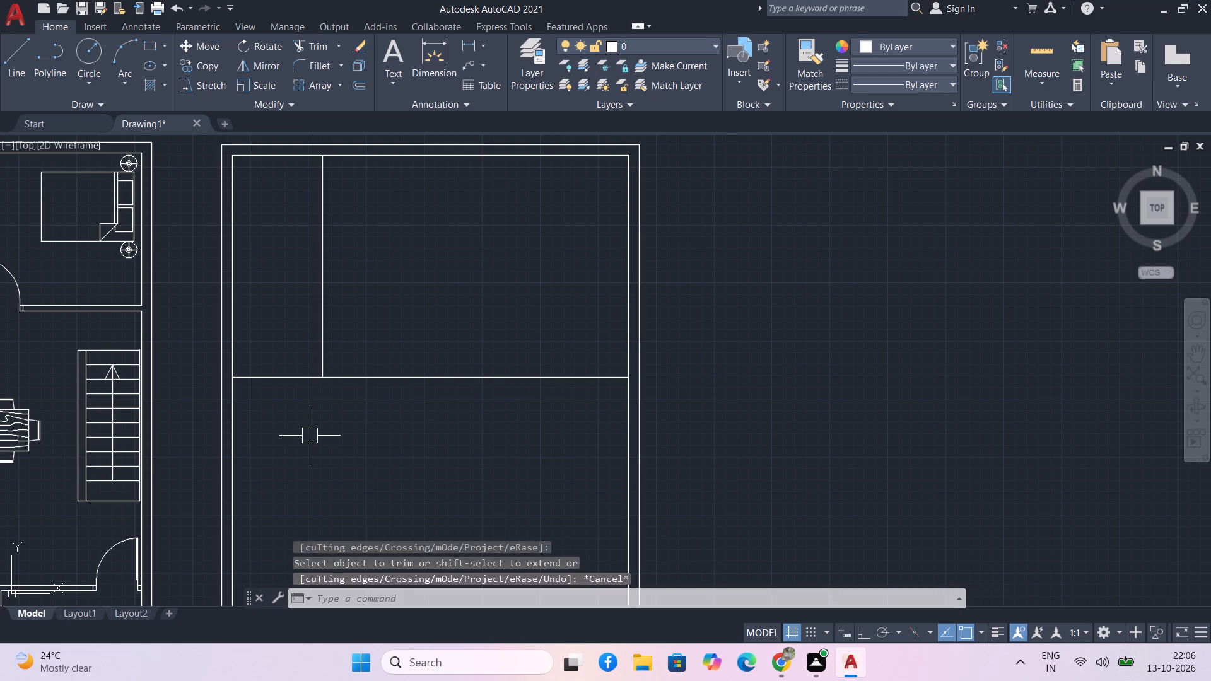
# Offset the horizontal partition line downward and the vertical one toward the wider room by 4.5" to give both walls thickness.
pyautogui.write('om')
pyautogui.press('BackSpace')
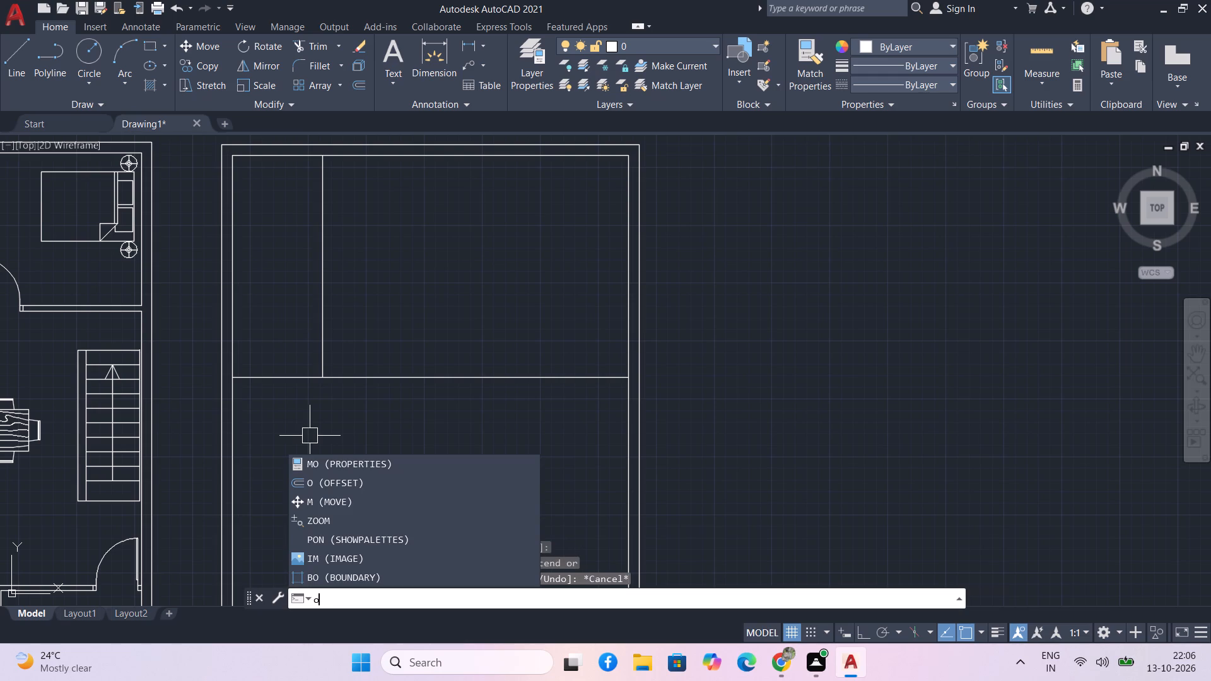
pyautogui.press('space')
pyautogui.write('4.5')
pyautogui.press('Return')
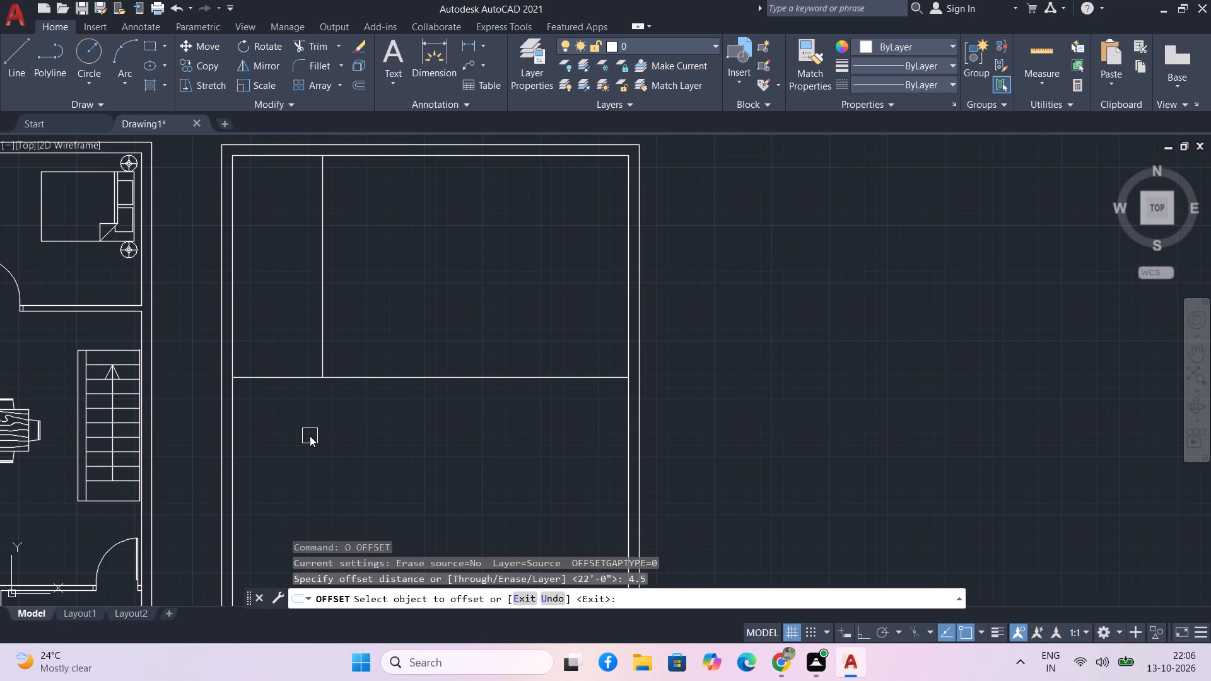
pyautogui.moveTo(430, 380); pyautogui.dragTo(435, 394)
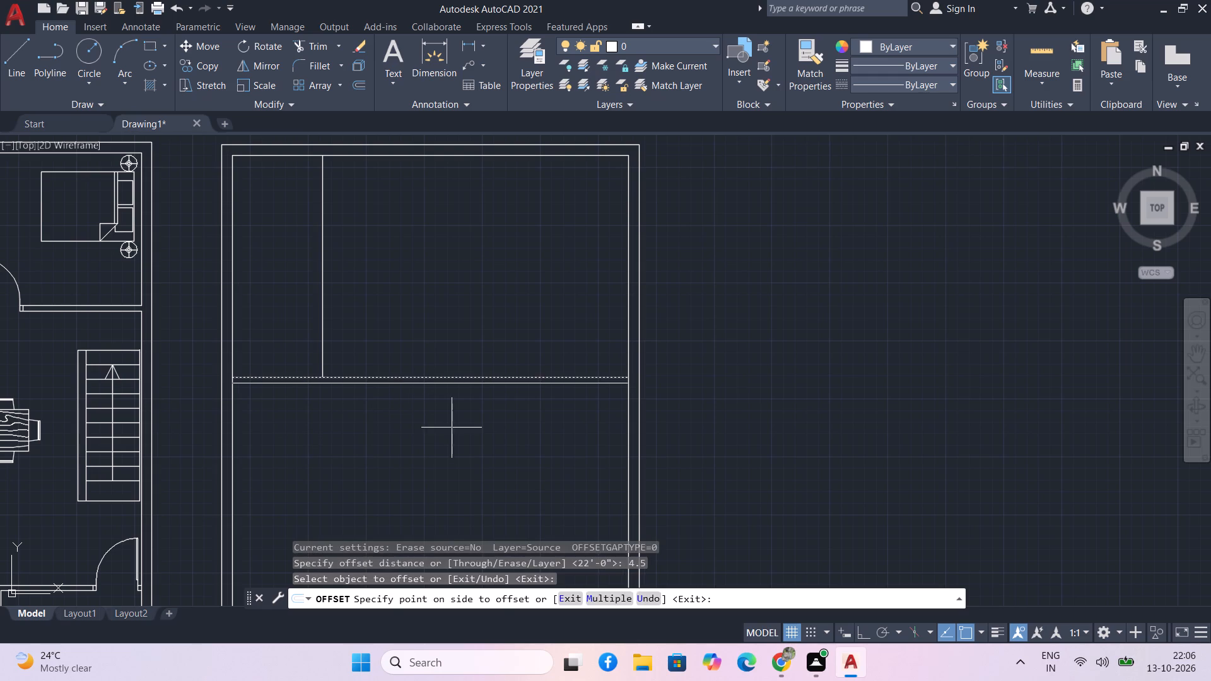
pyautogui.click(452, 428)
pyautogui.click(325, 295)
pyautogui.click(368, 315)
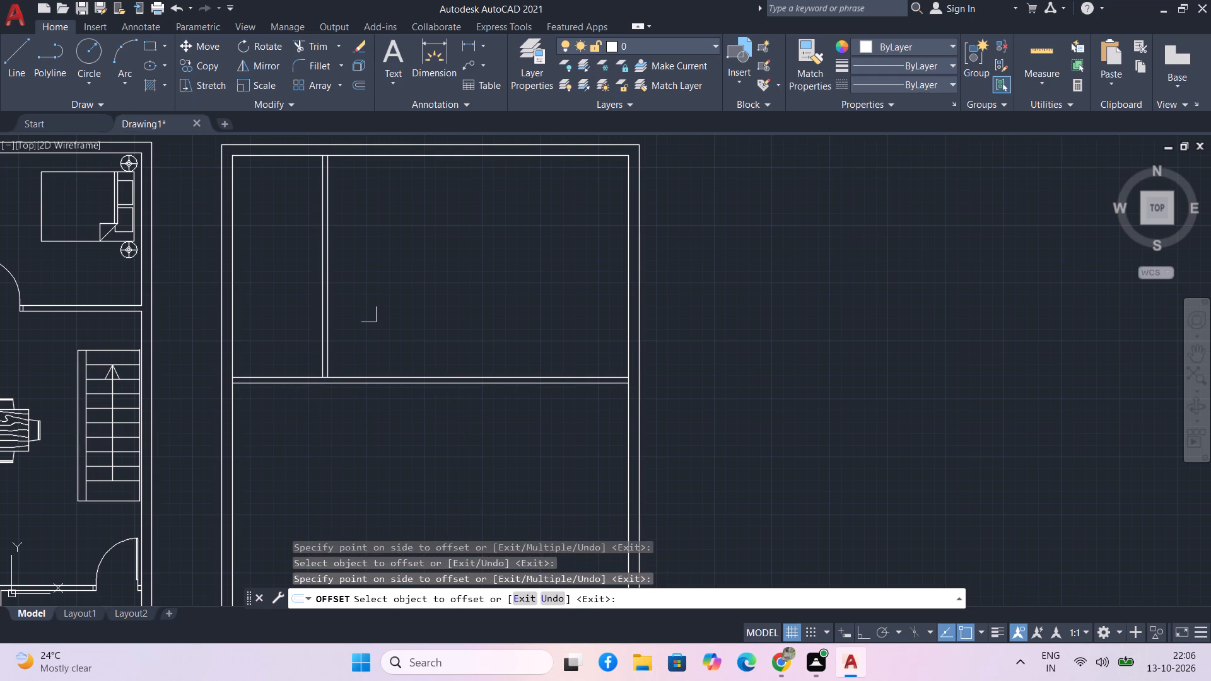
# Offset the lower line of the new plan's horizontal partition wall 8' downward.
pyautogui.moveTo(368, 315); pyautogui.dragTo(437, 339, button='middle')
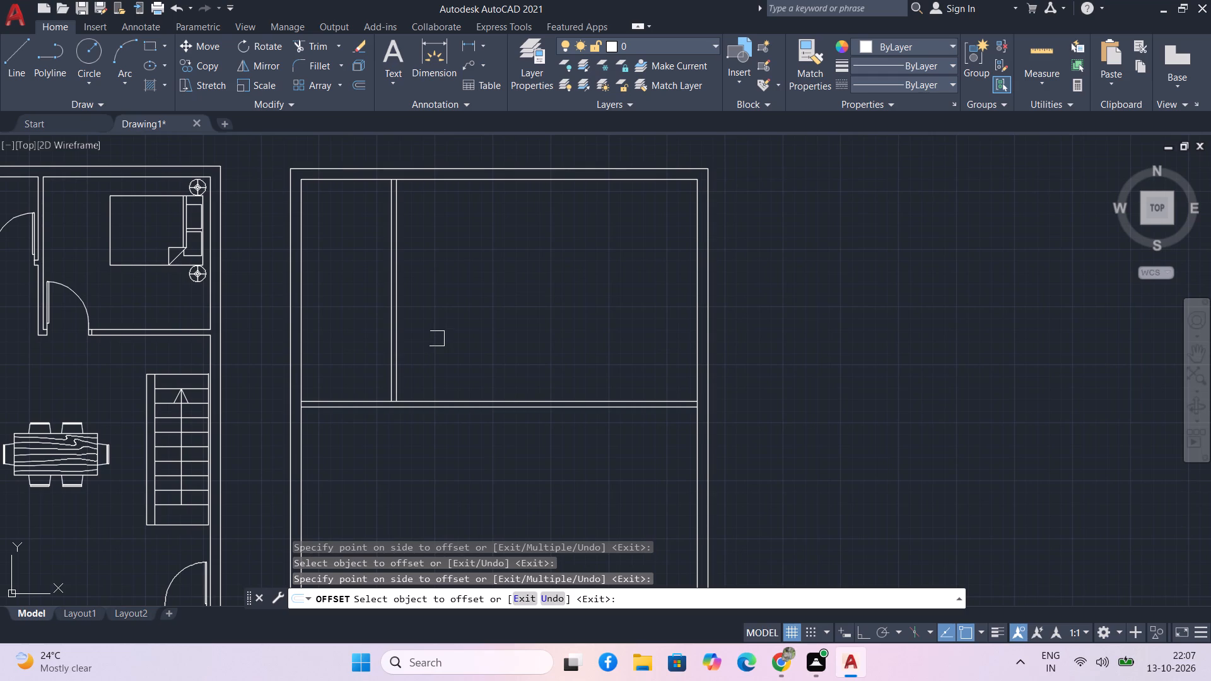
pyautogui.moveTo(443, 351); pyautogui.dragTo(364, 281, button='middle')
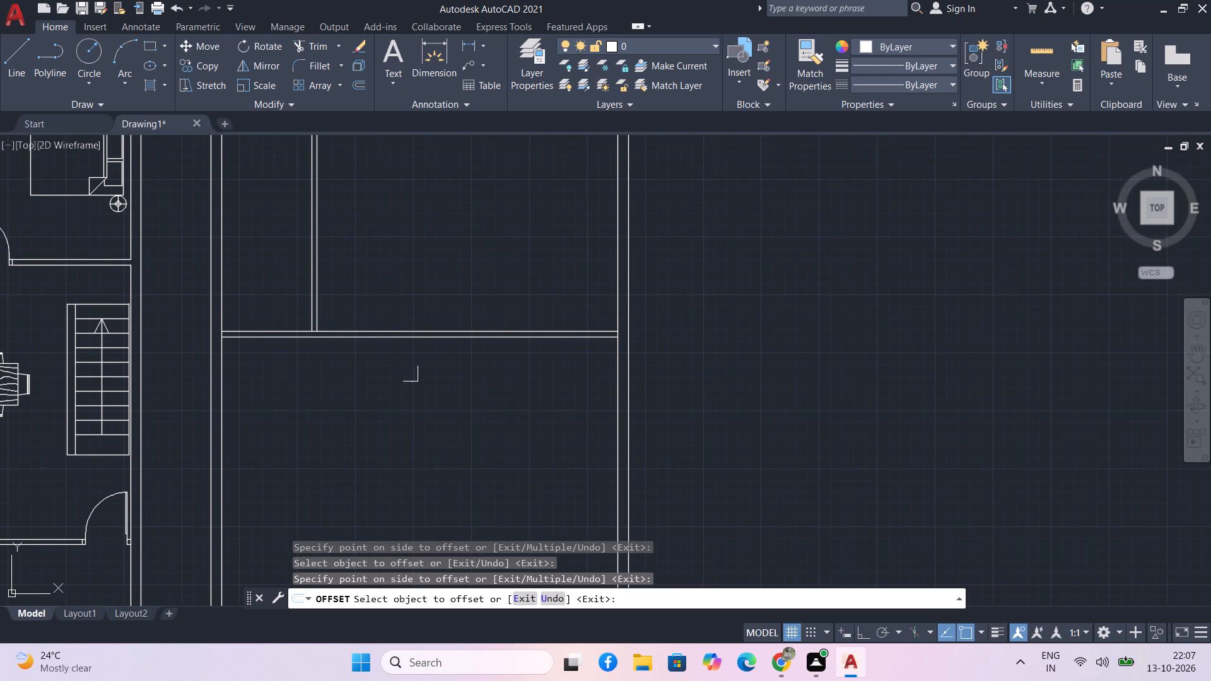
pyautogui.moveTo(410, 374); pyautogui.dragTo(418, 393, button='middle')
pyautogui.press('space')
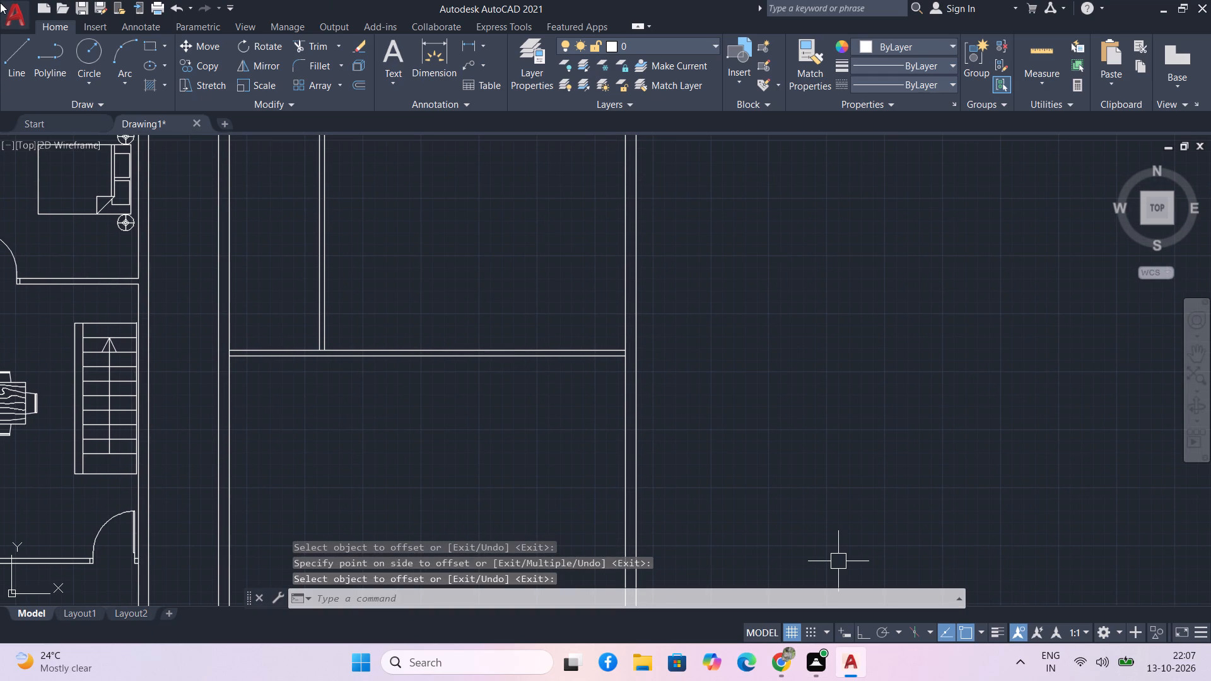
pyautogui.press('o')
pyautogui.press('space')
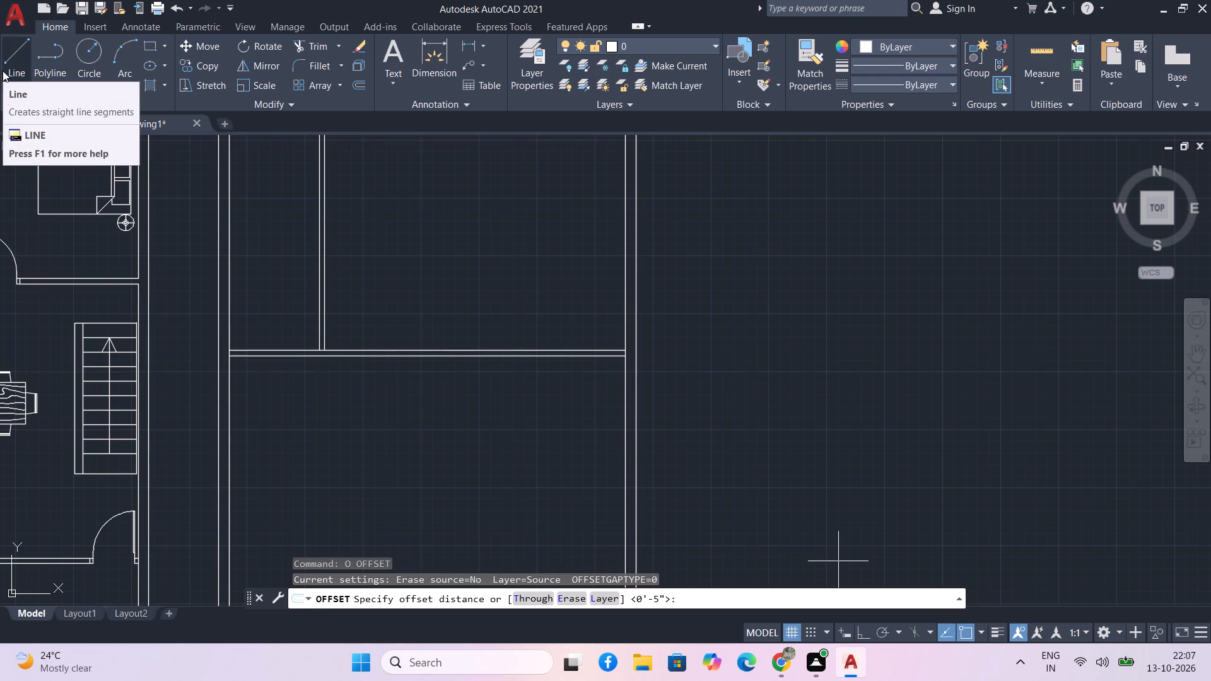
pyautogui.press('8')
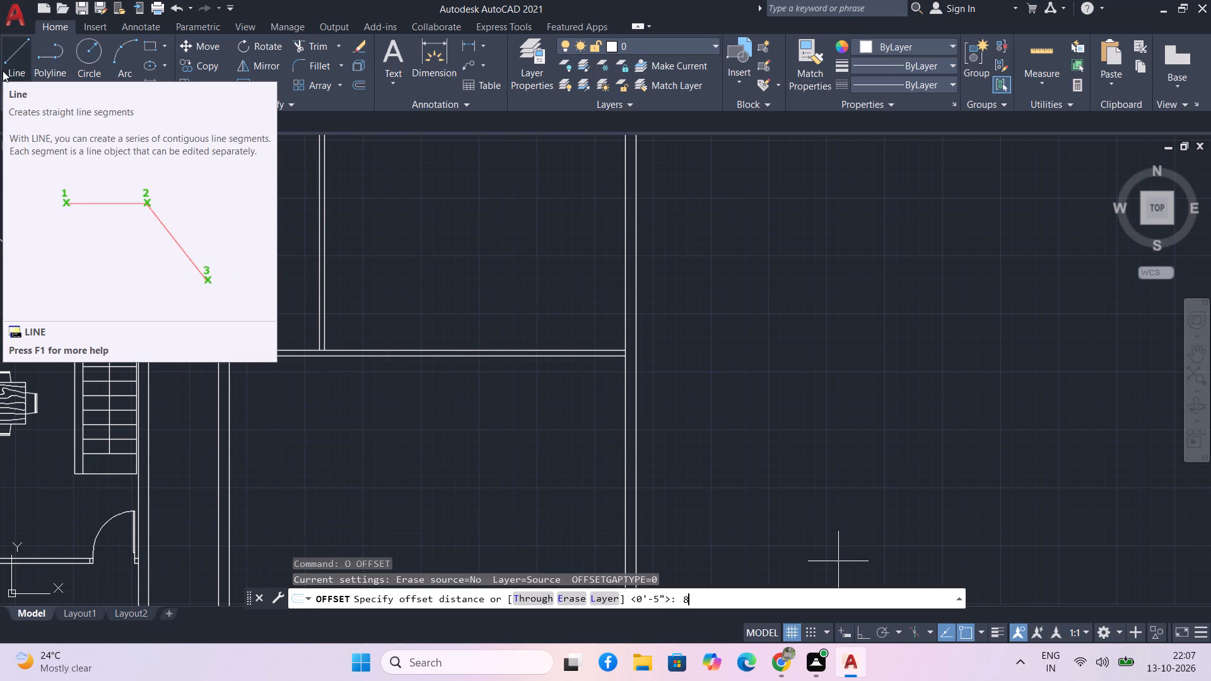
pyautogui.press("'")
pyautogui.press('Return')
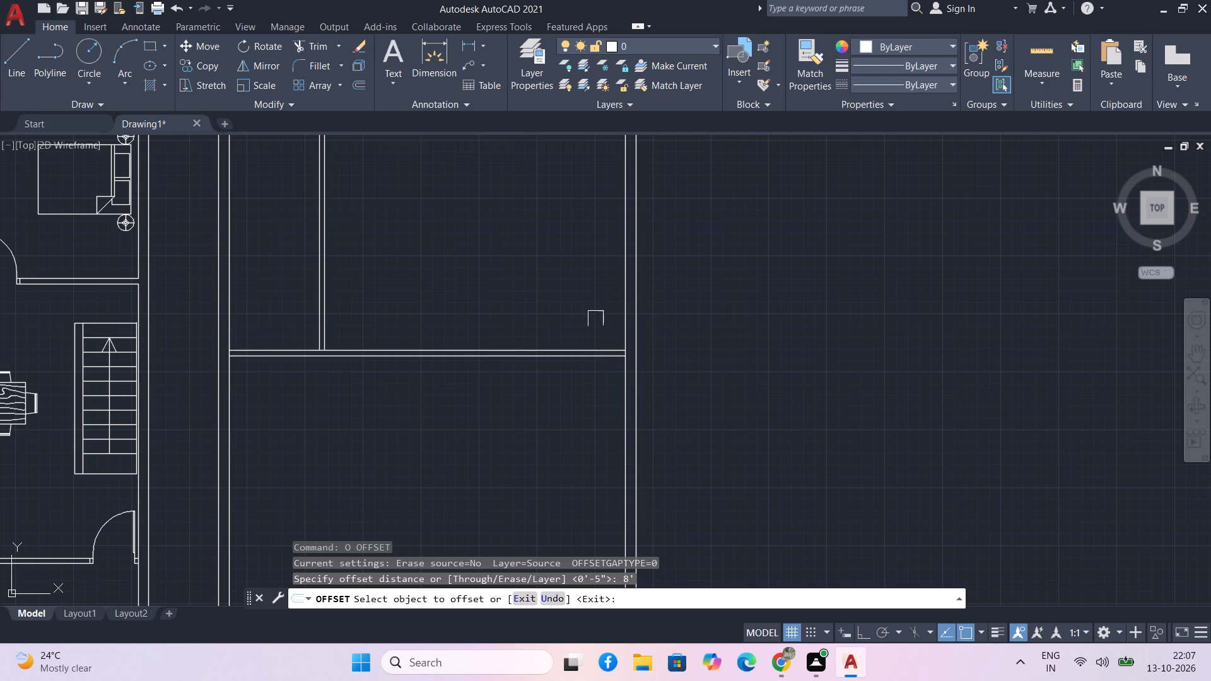
pyautogui.click(566, 361)
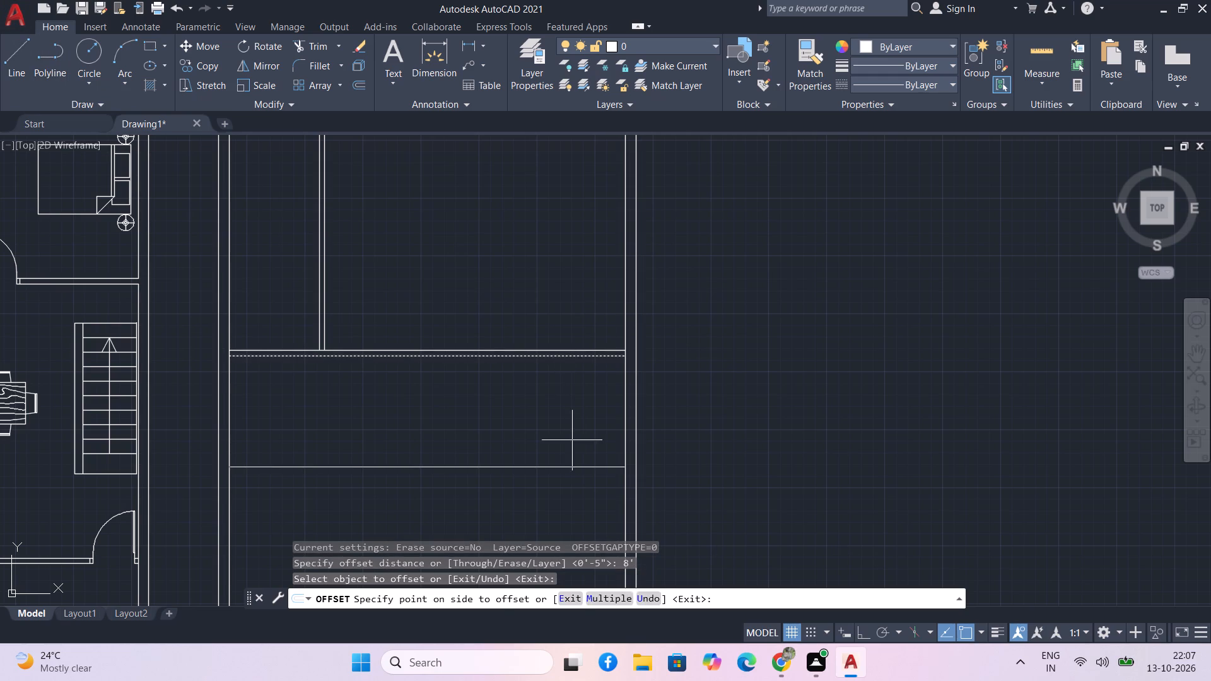
pyautogui.click(572, 440)
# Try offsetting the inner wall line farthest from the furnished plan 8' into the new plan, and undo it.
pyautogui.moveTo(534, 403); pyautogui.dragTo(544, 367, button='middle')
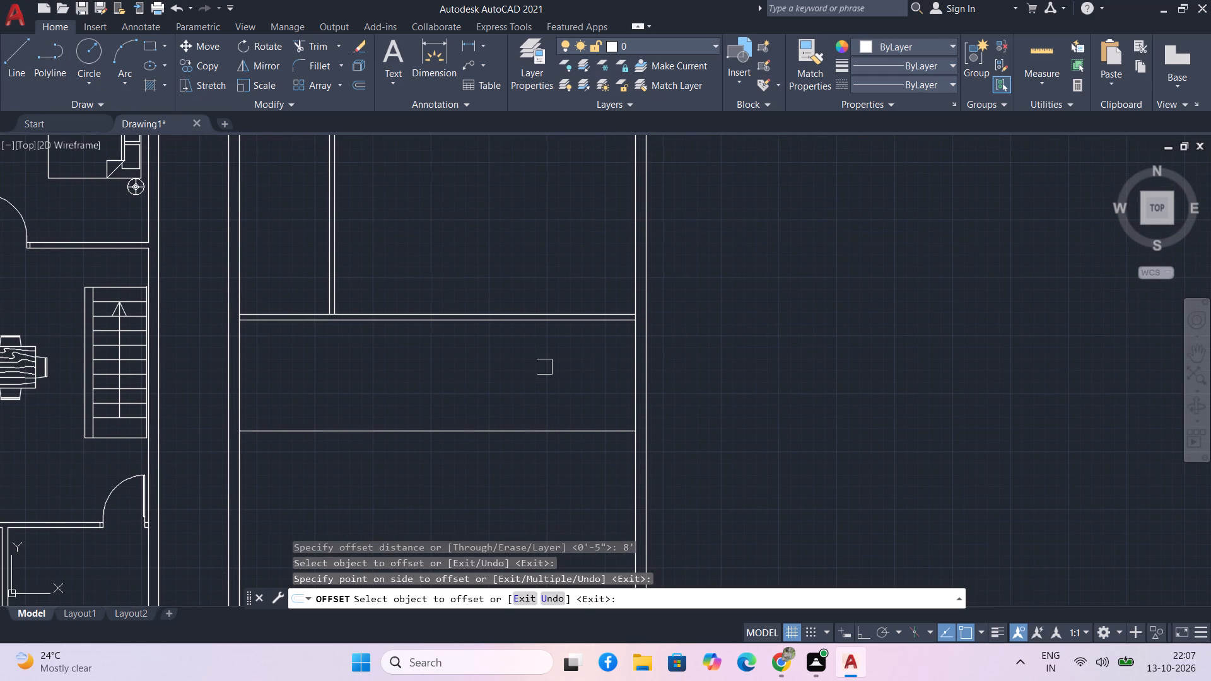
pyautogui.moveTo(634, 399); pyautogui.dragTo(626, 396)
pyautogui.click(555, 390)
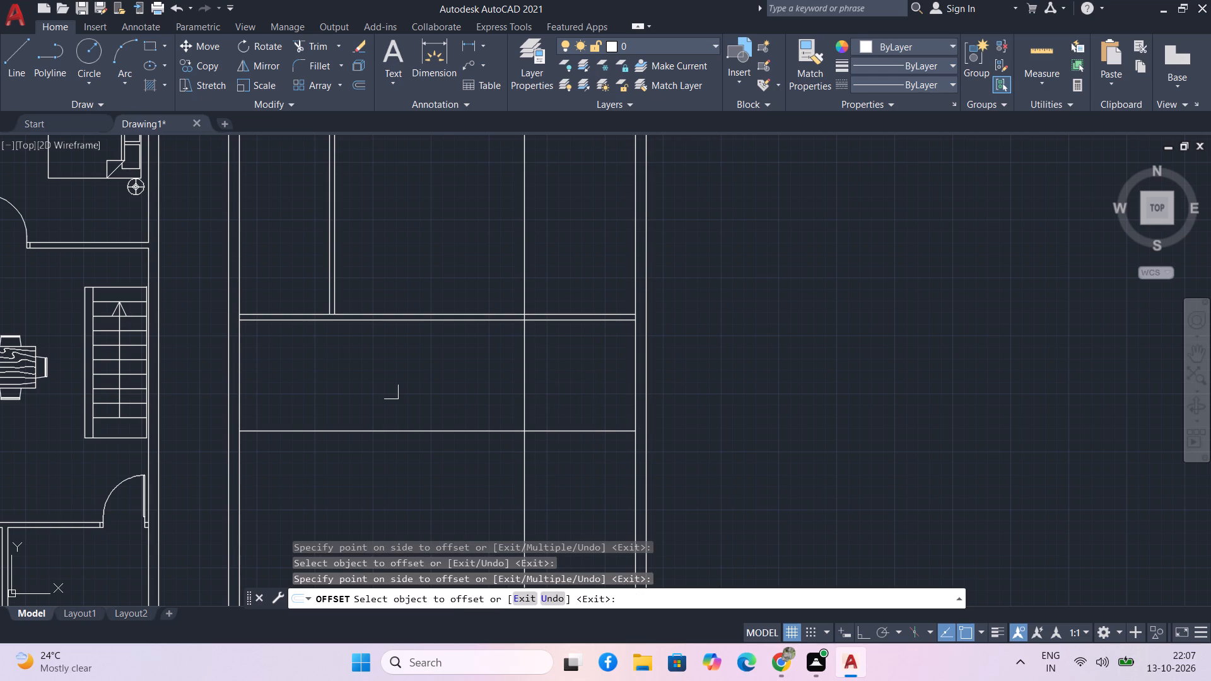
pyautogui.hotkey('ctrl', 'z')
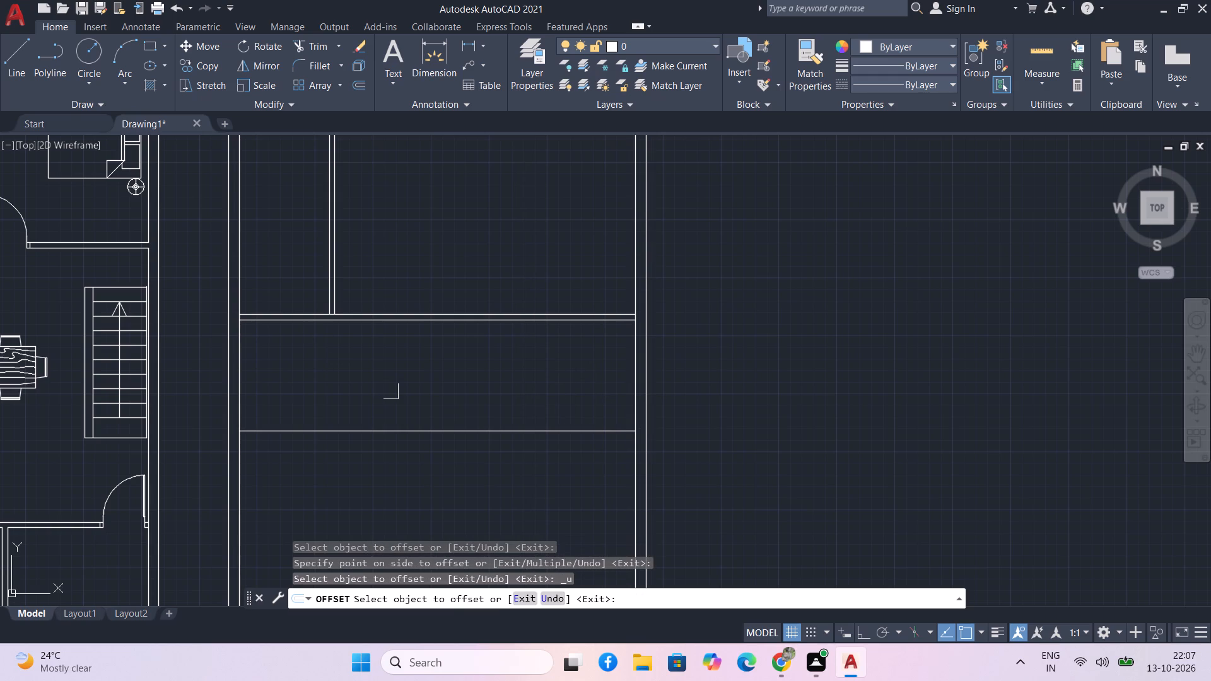
# Try to change the offset distance to 10', and offset the same inner wall line into the new plan again.
pyautogui.write('10')
pyautogui.press("'")
pyautogui.press('Return')
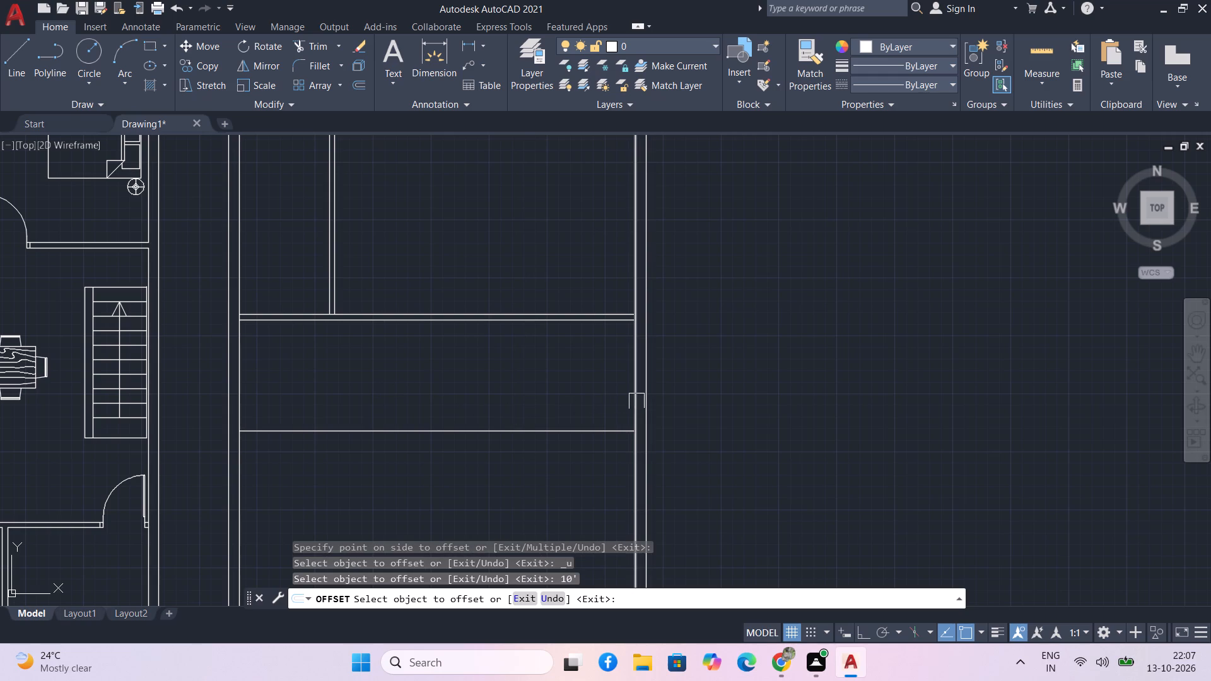
pyautogui.moveTo(636, 401); pyautogui.dragTo(617, 398)
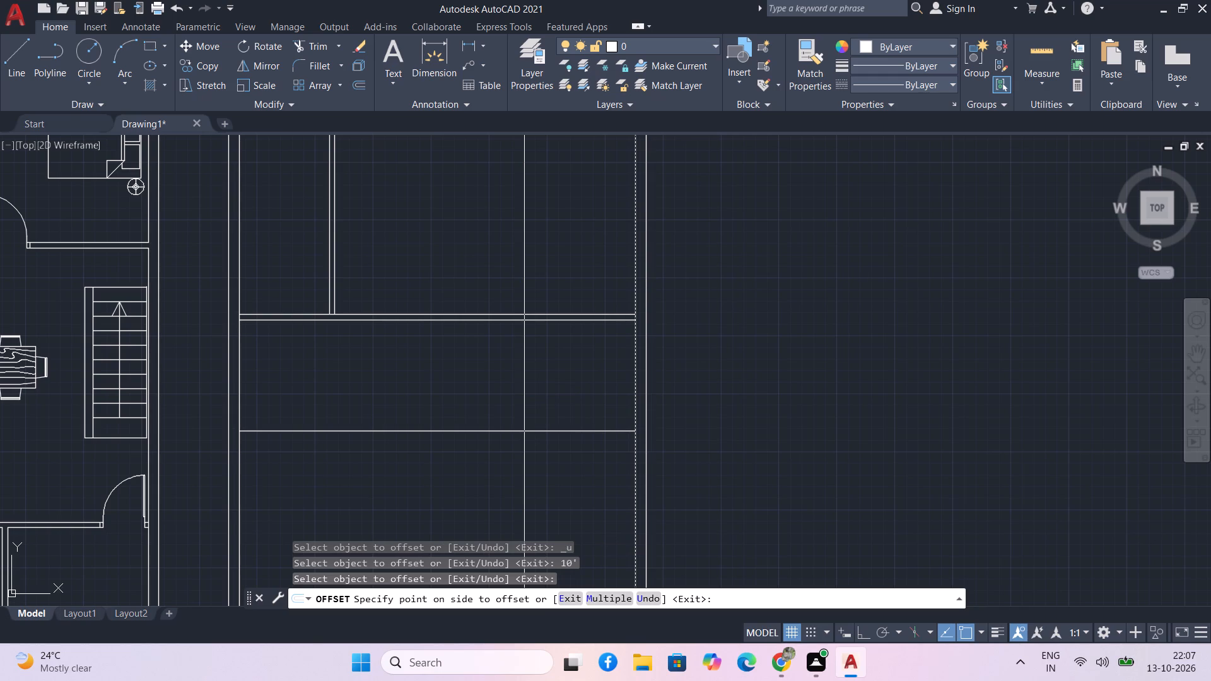
pyautogui.click(511, 394)
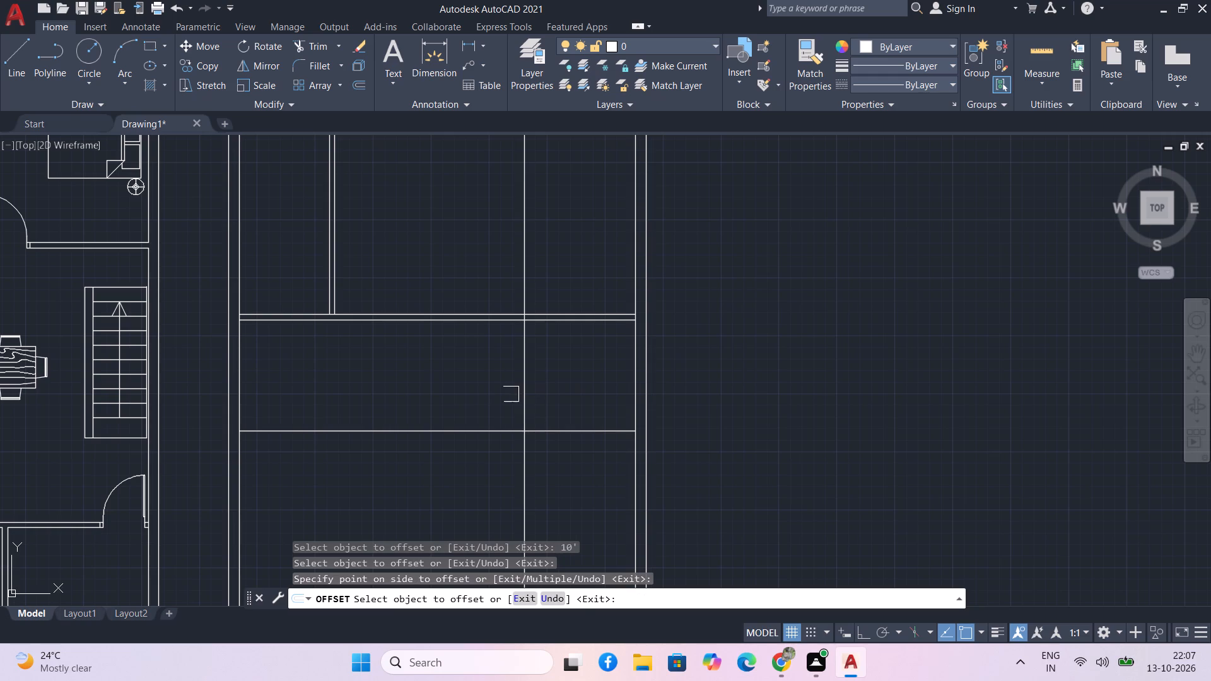
# Trim the new horizontal line on the side toward the furnished plan and the new vertical line below their intersection.
pyautogui.write('tr')
pyautogui.press('space')
pyautogui.write('tr')
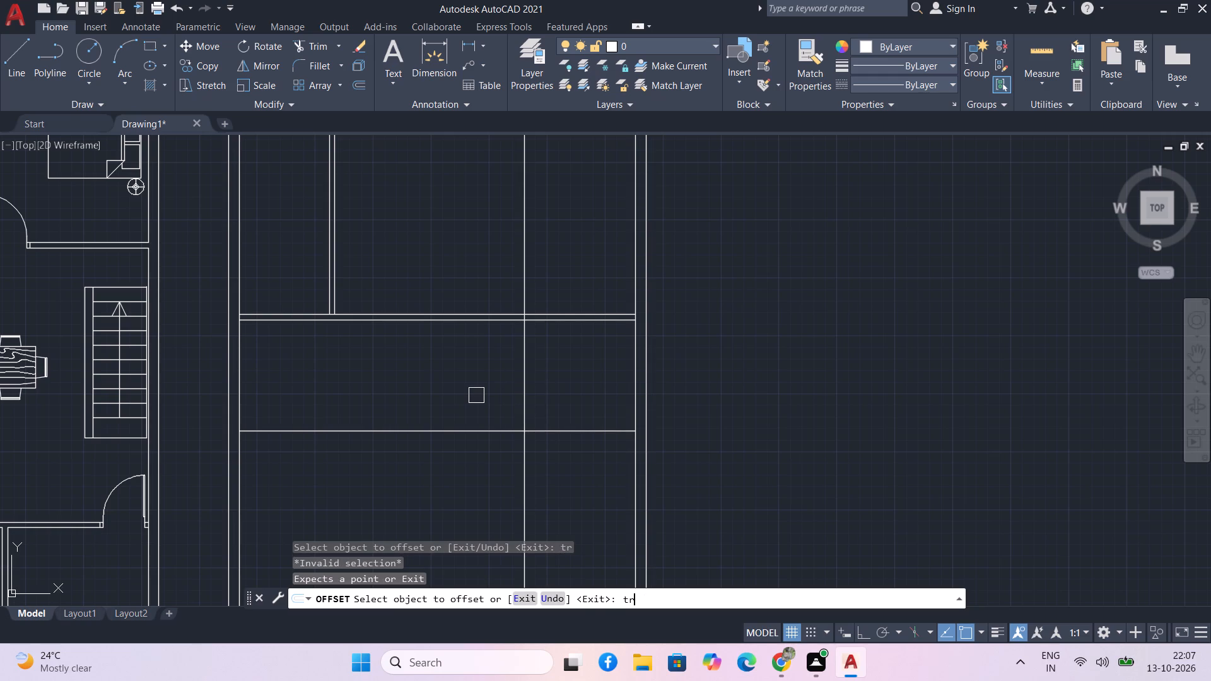
pyautogui.press('space')
pyautogui.press('space')
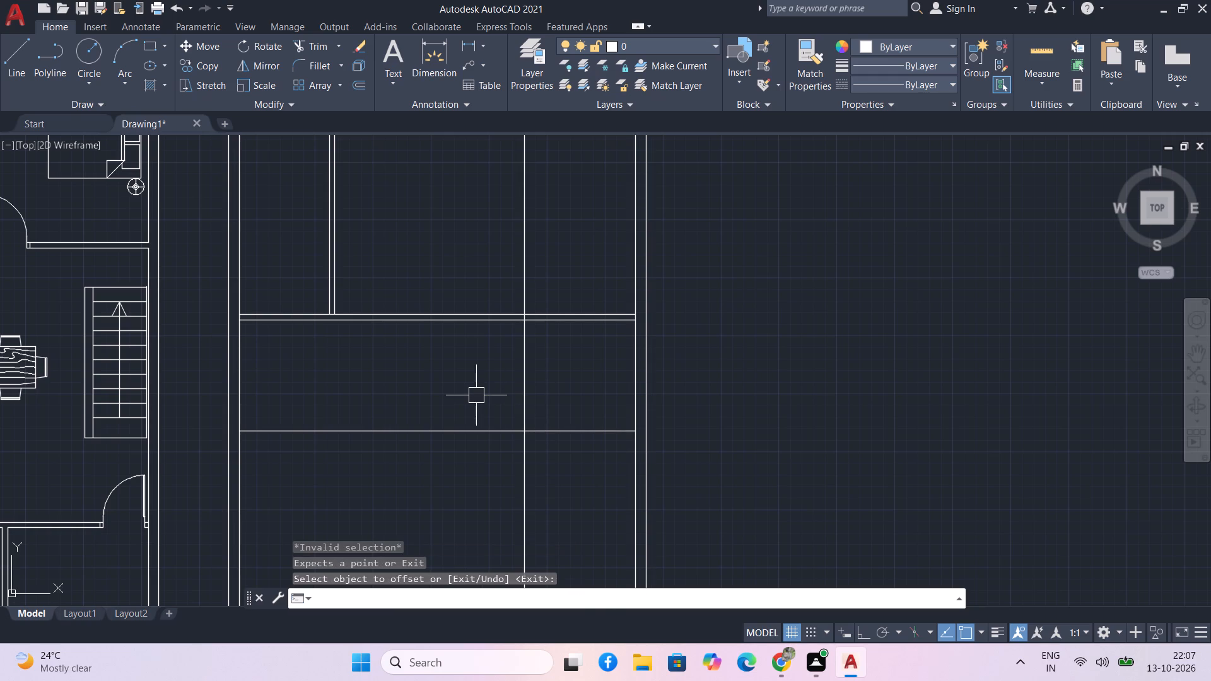
pyautogui.write('tr')
pyautogui.press('space')
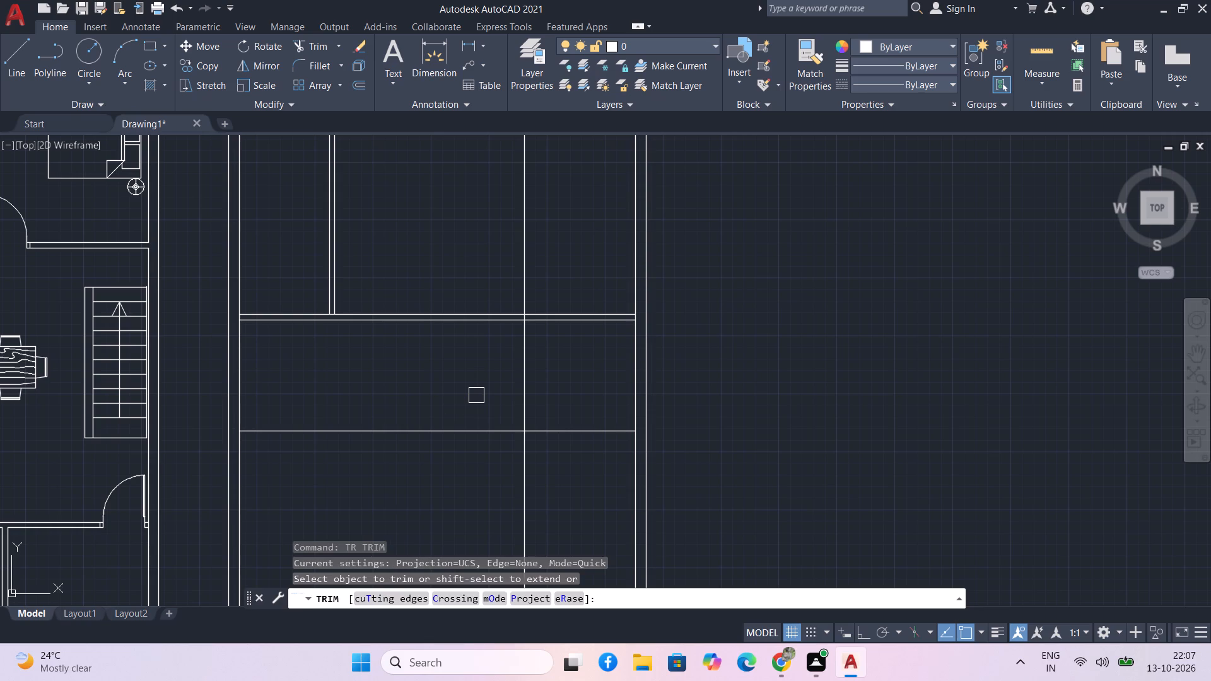
pyautogui.moveTo(433, 437); pyautogui.dragTo(527, 455)
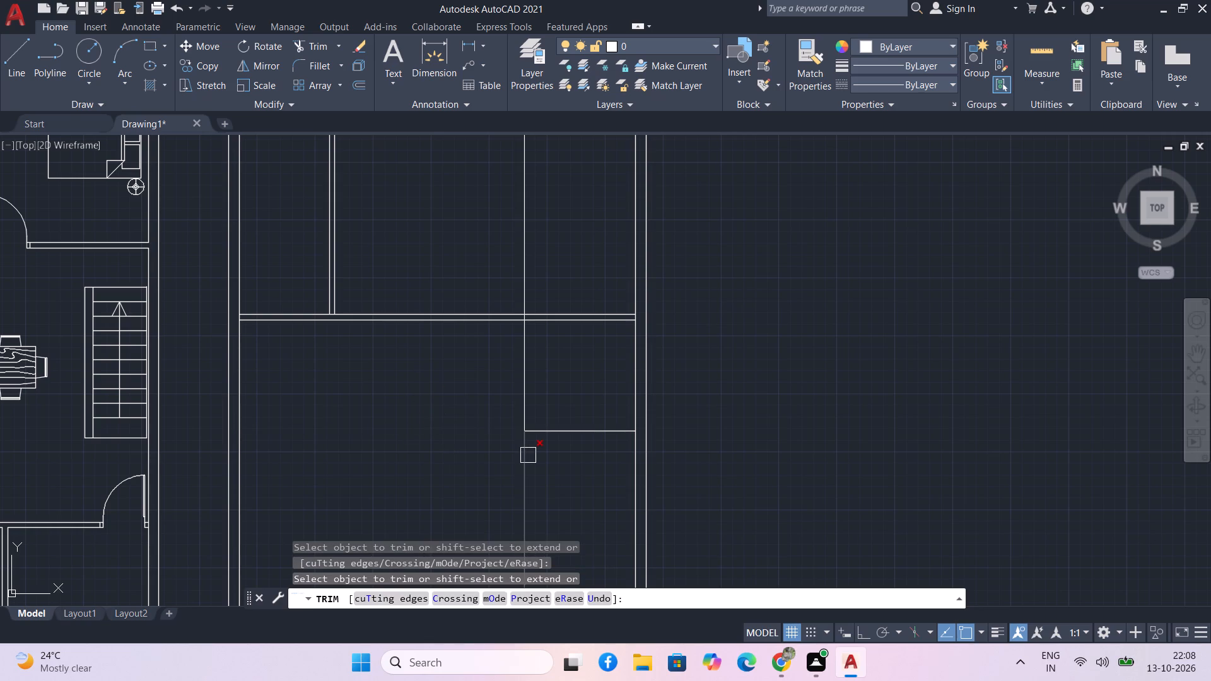
pyautogui.moveTo(558, 477); pyautogui.dragTo(440, 479)
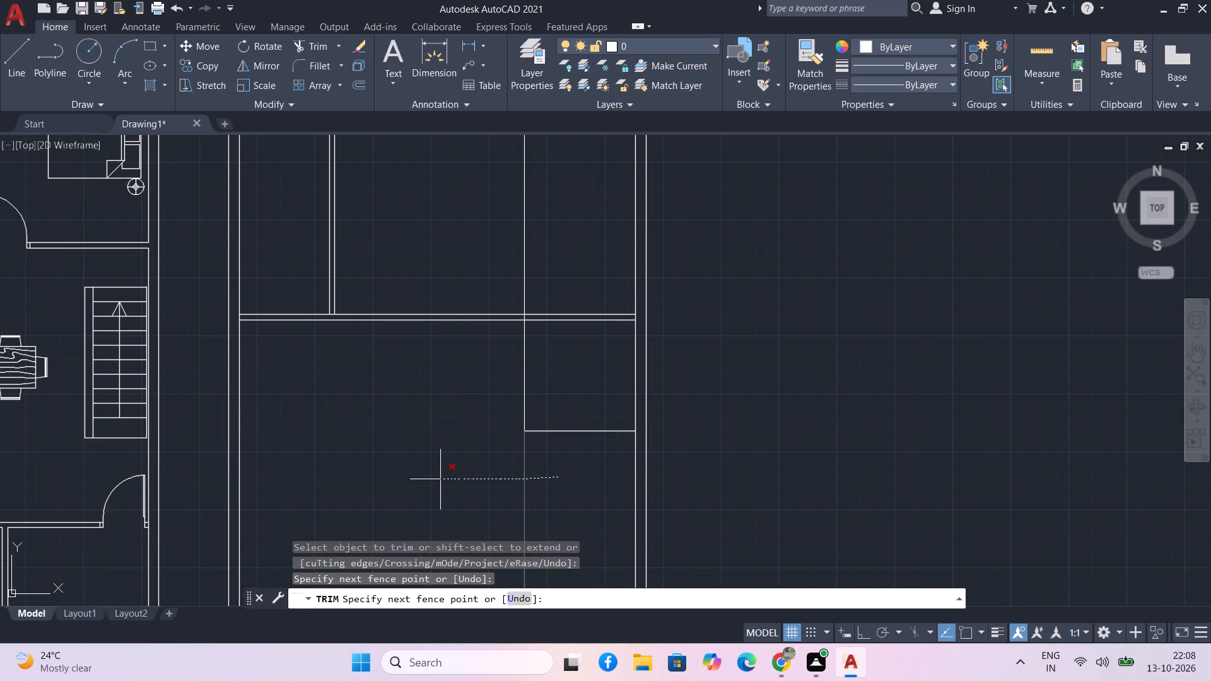
pyautogui.moveTo(440, 479); pyautogui.dragTo(442, 479)
# Trim the new vertical line above the horizontal partition wall and between that wall's two lines.
pyautogui.moveTo(455, 477); pyautogui.dragTo(491, 338, button='middle')
pyautogui.scroll(-1, 496, 365)
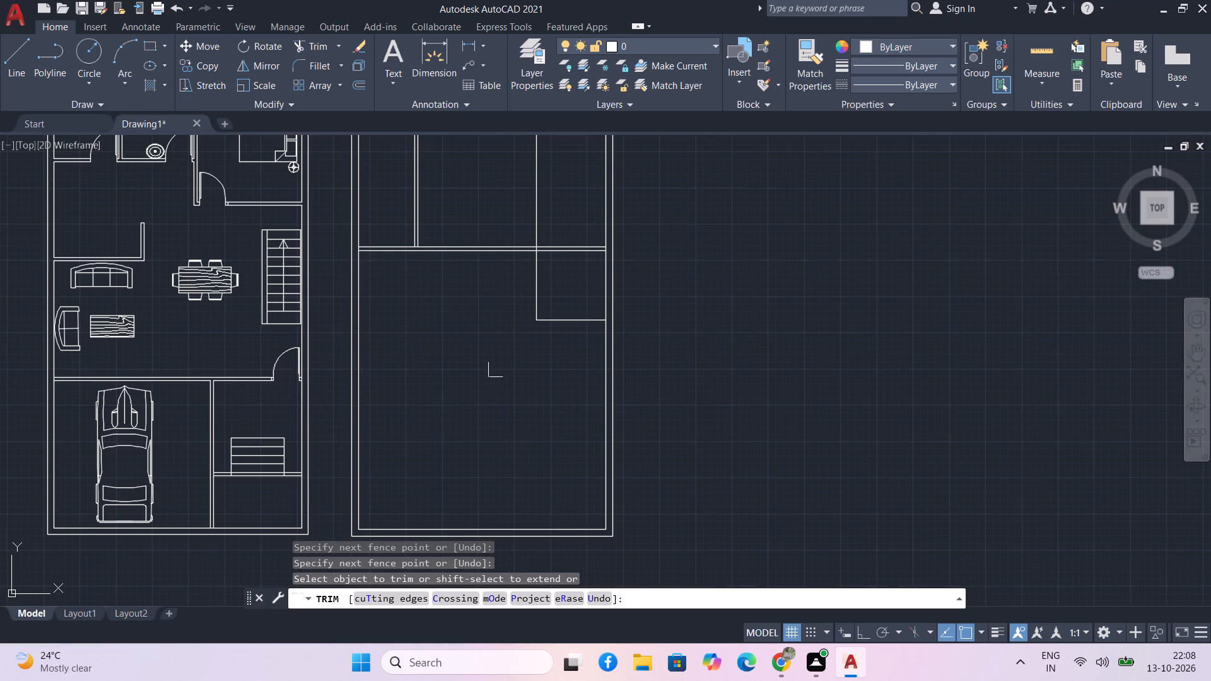
pyautogui.moveTo(496, 370); pyautogui.dragTo(514, 434, button='middle')
pyautogui.moveTo(511, 389); pyautogui.dragTo(513, 399, button='middle')
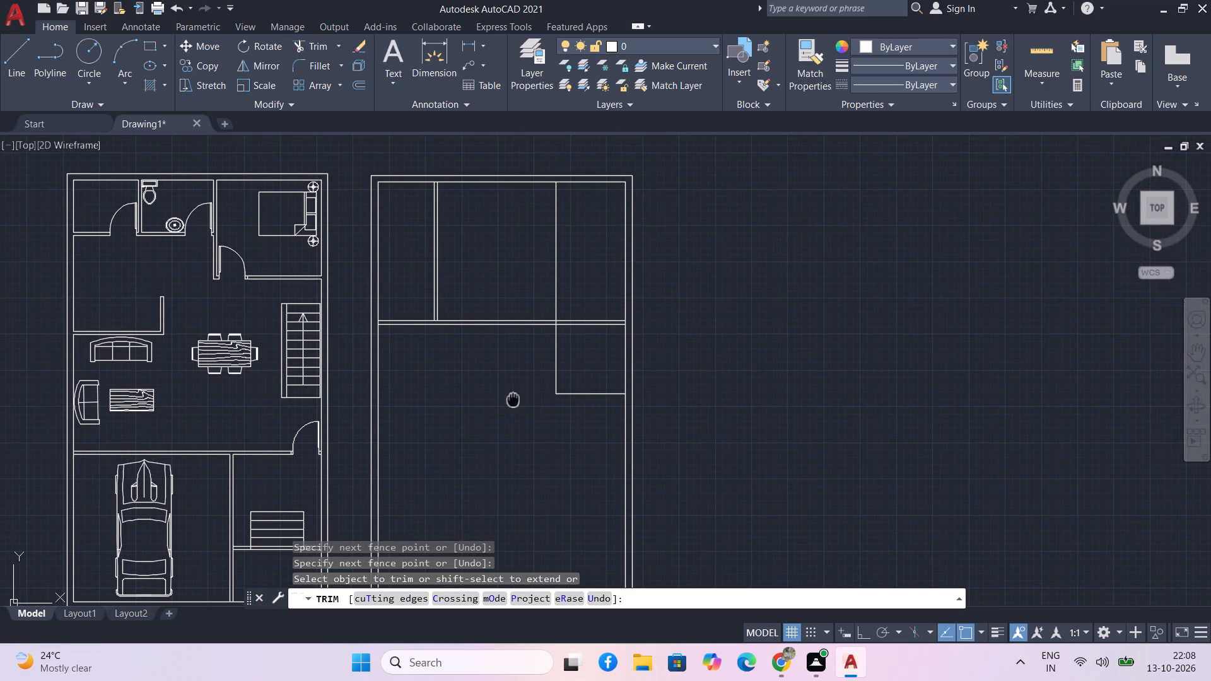
pyautogui.moveTo(513, 399); pyautogui.dragTo(511, 412, button='middle')
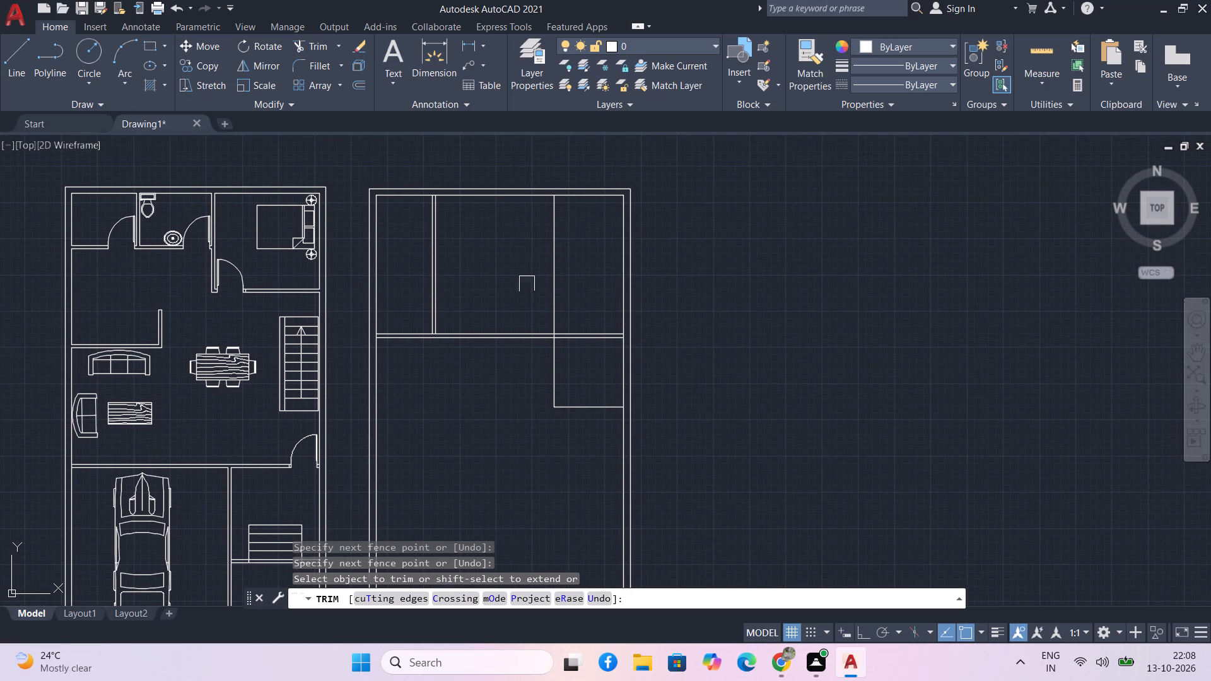
pyautogui.moveTo(561, 285); pyautogui.dragTo(507, 290)
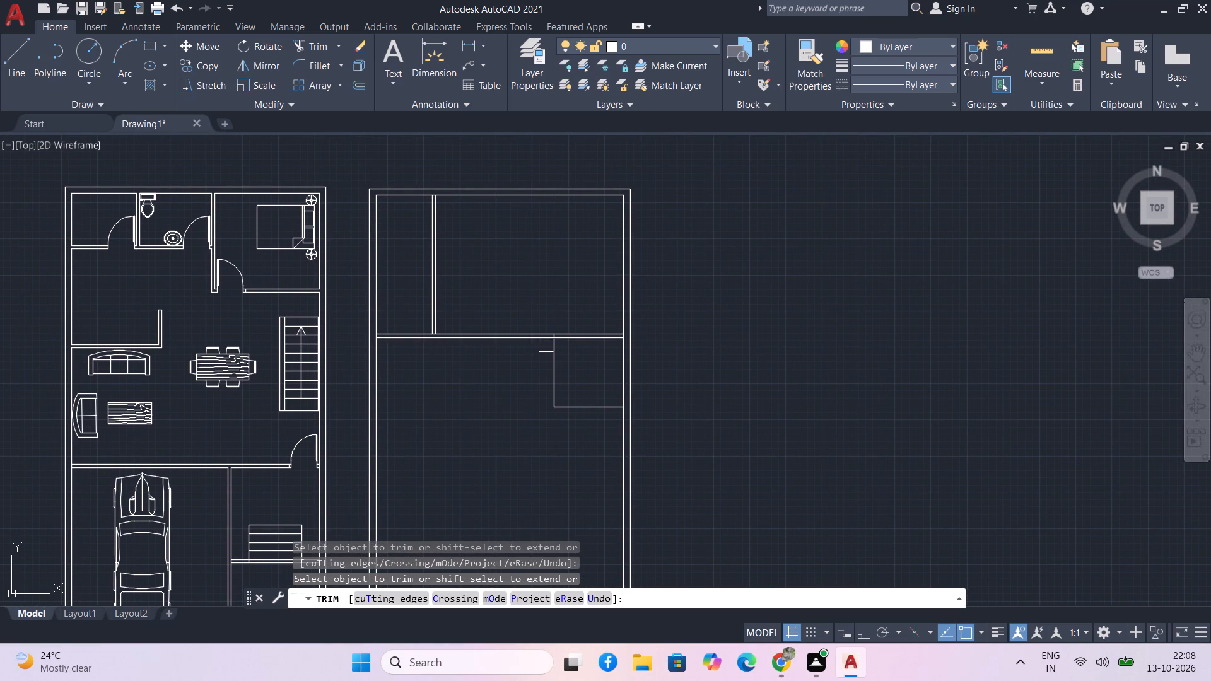
pyautogui.scroll(3, 554, 338)
pyautogui.scroll(3, 500, 327)
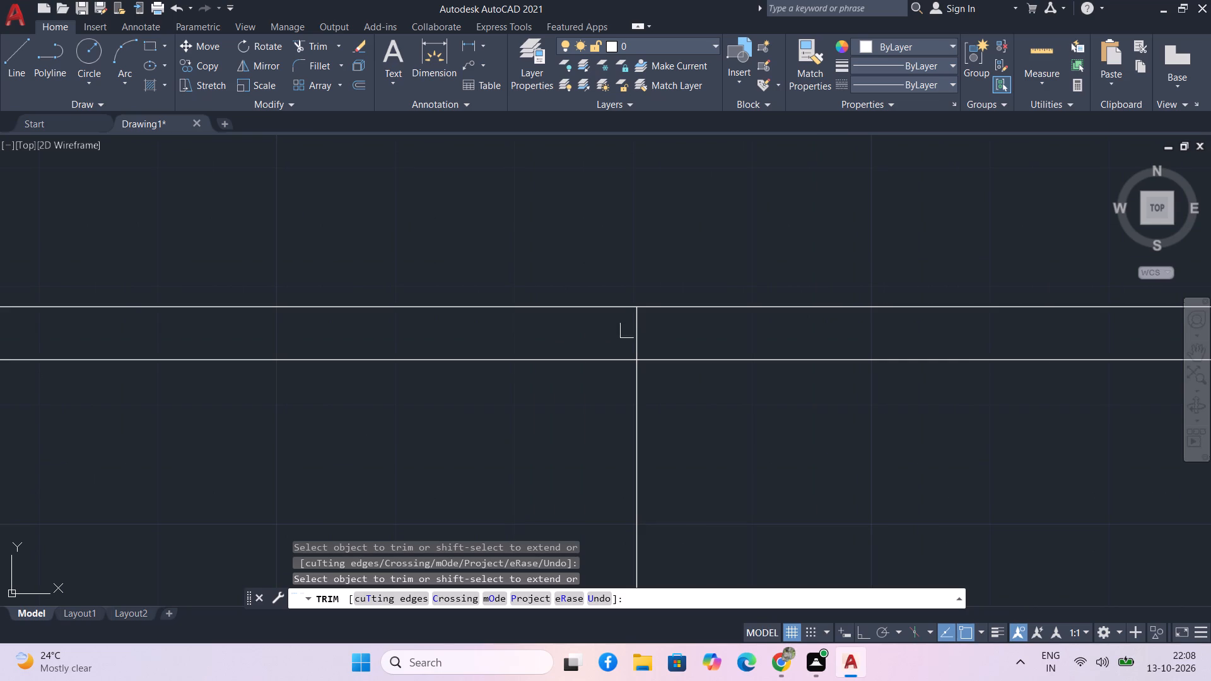
pyautogui.click(637, 333)
# Offset the new plan's bottom inner wall line 18' upward into the plan.
pyautogui.scroll(-3, 549, 341)
pyautogui.scroll(-1, 547, 400)
pyautogui.moveTo(547, 400); pyautogui.dragTo(599, 286, button='middle')
pyautogui.scroll(-1, 599, 283)
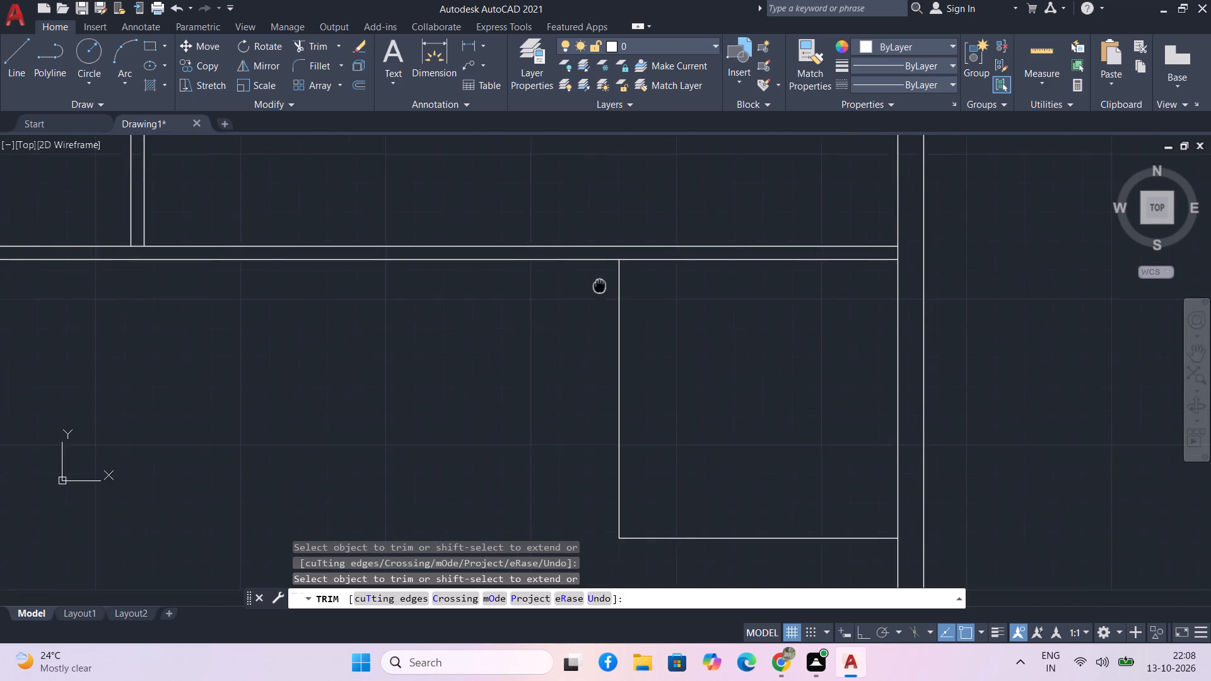
pyautogui.scroll(-1, 594, 352)
pyautogui.moveTo(541, 363); pyautogui.dragTo(666, 356, button='middle')
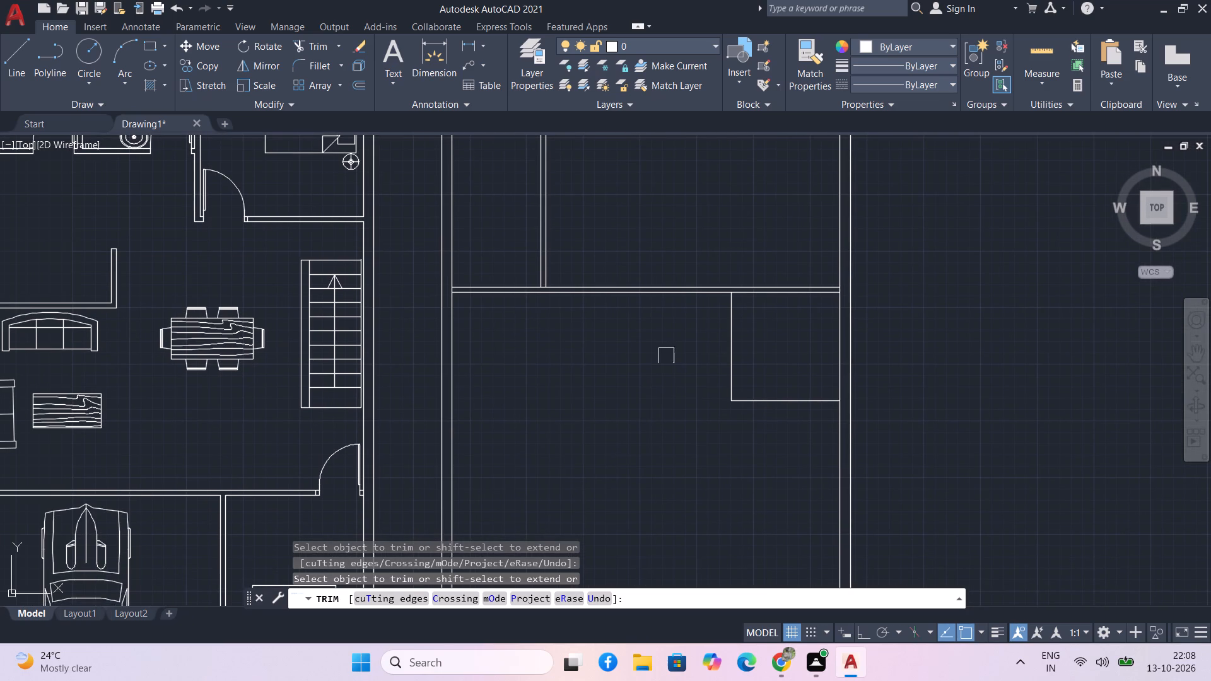
pyautogui.moveTo(602, 361); pyautogui.dragTo(594, 363, button='middle')
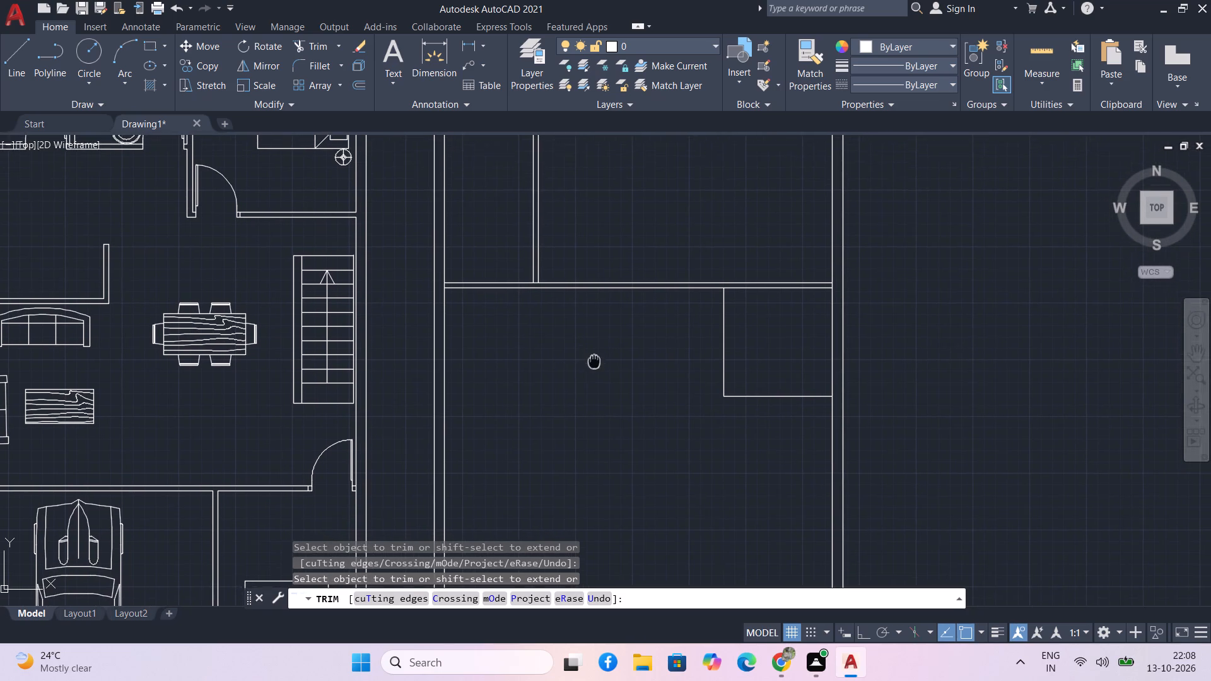
pyautogui.moveTo(594, 363); pyautogui.dragTo(593, 364, button='middle')
pyautogui.scroll(-1, 593, 351)
pyautogui.moveTo(602, 363); pyautogui.dragTo(596, 349, button='middle')
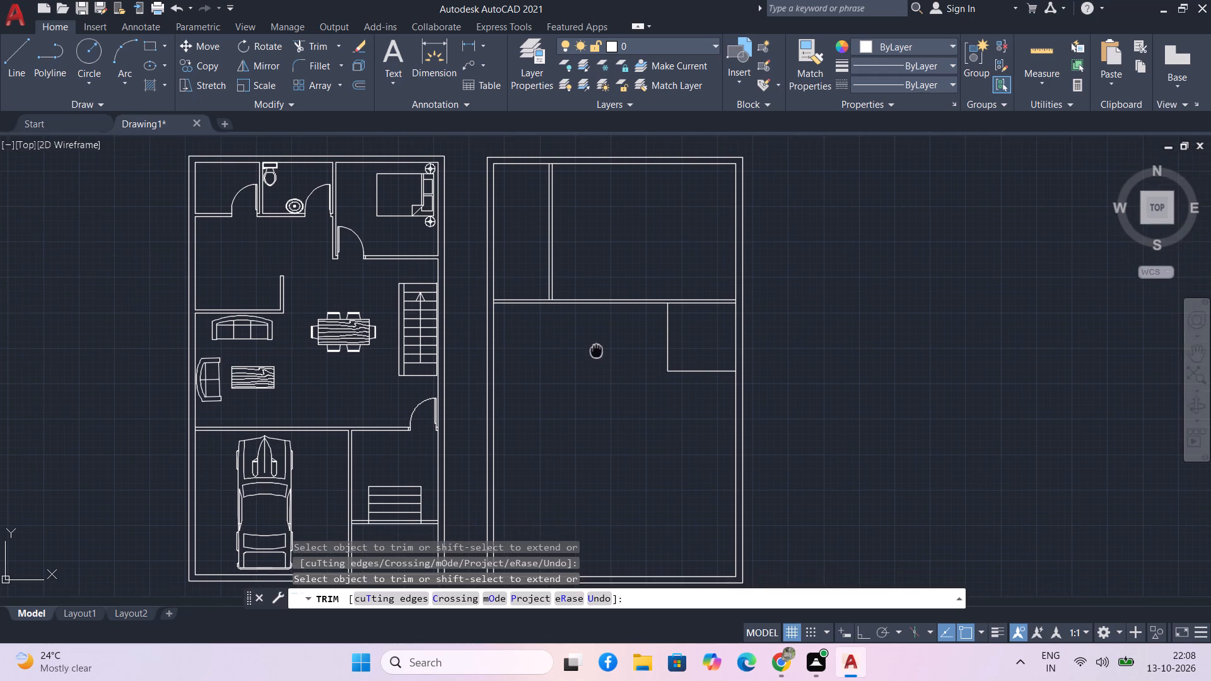
pyautogui.moveTo(596, 349); pyautogui.dragTo(596, 366, button='middle')
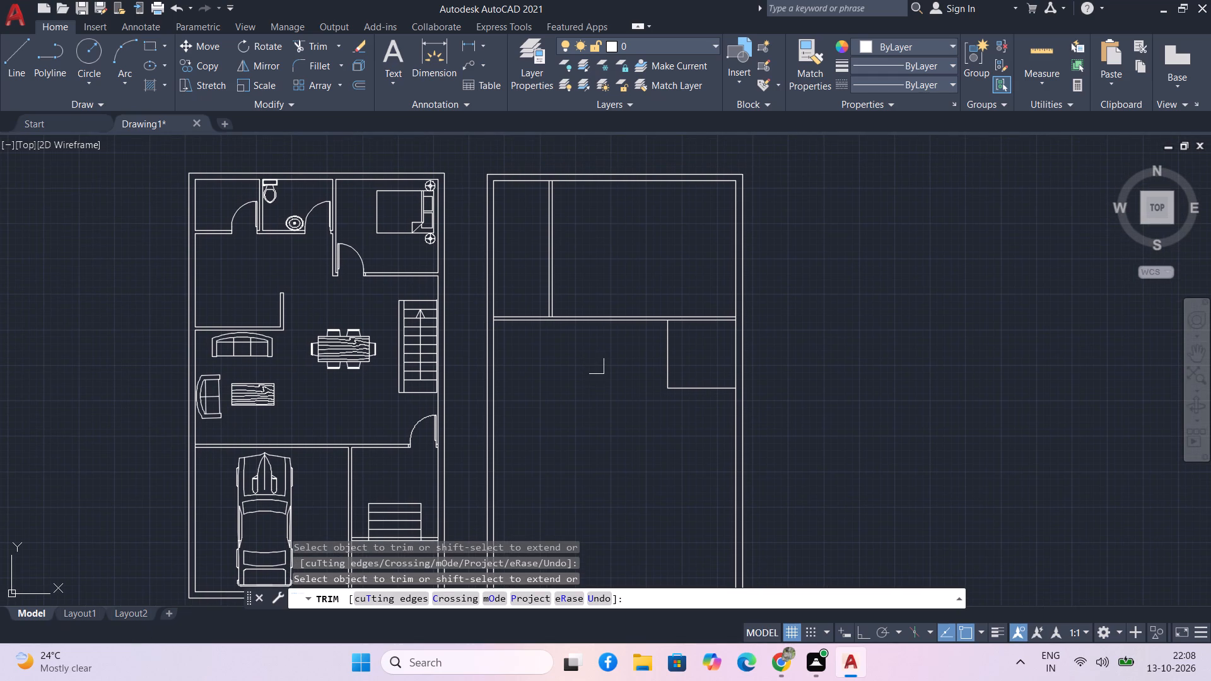
pyautogui.moveTo(596, 366); pyautogui.dragTo(593, 303, button='middle')
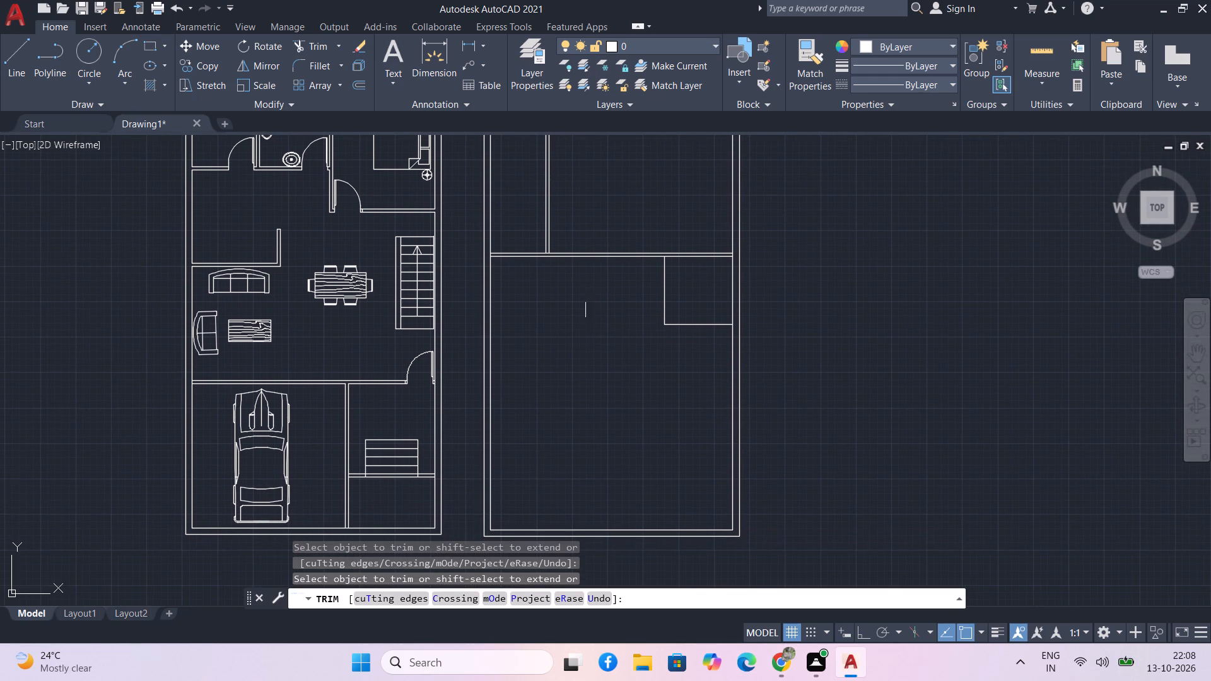
pyautogui.moveTo(593, 341); pyautogui.dragTo(599, 344, button='middle')
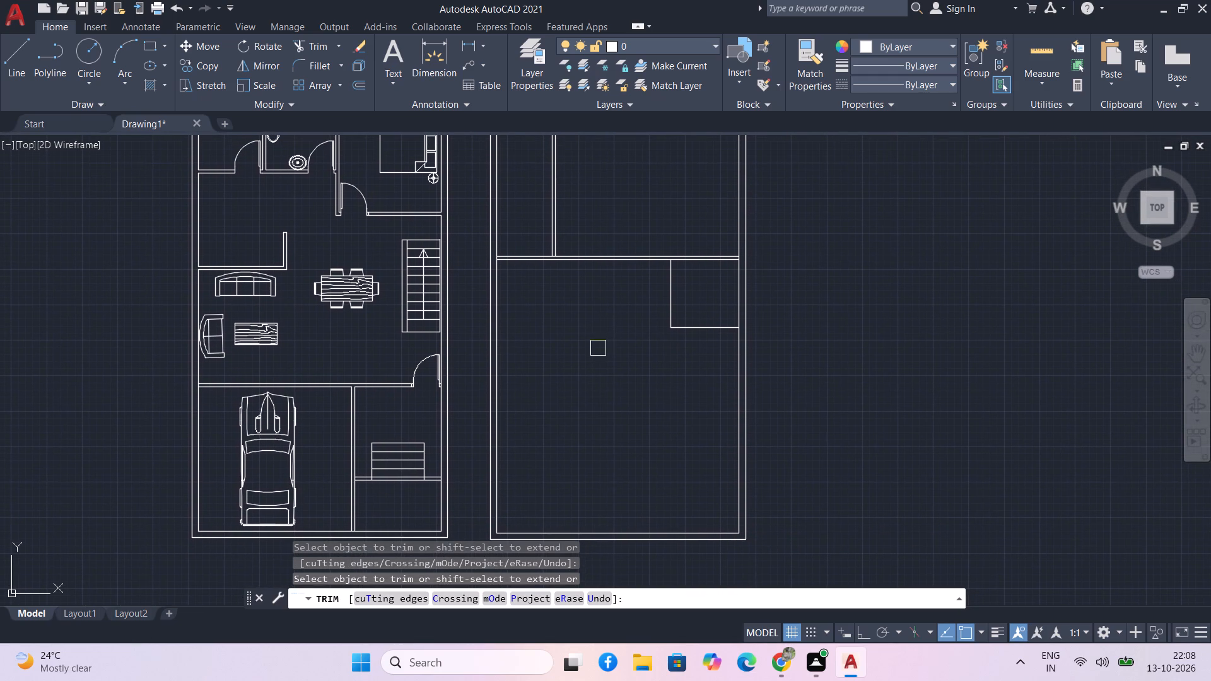
pyautogui.press('Escape')
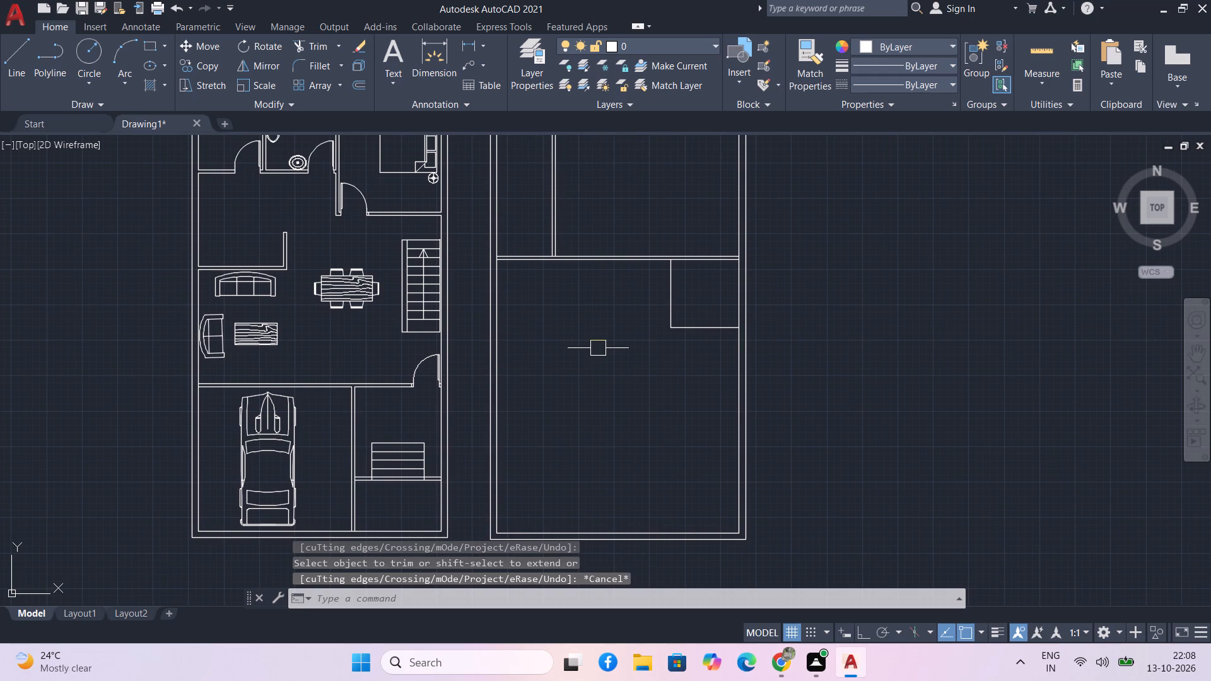
pyautogui.write('o')
pyautogui.press('space')
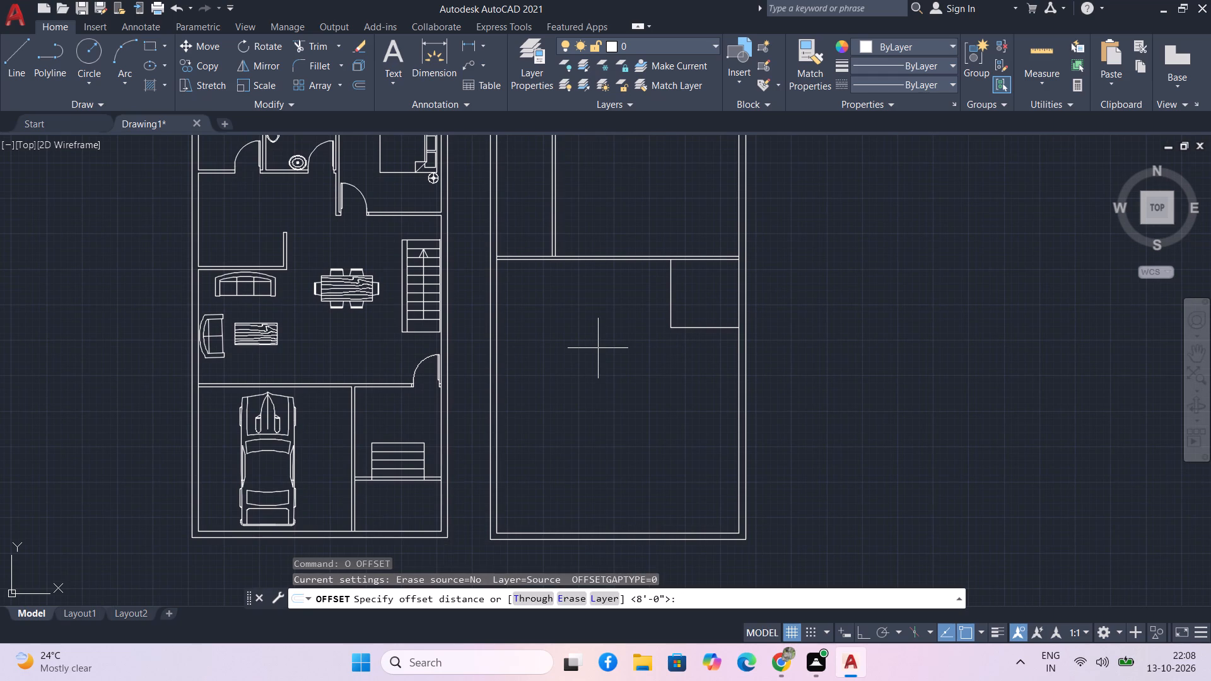
pyautogui.write('18')
pyautogui.press("'")
pyautogui.press('Return')
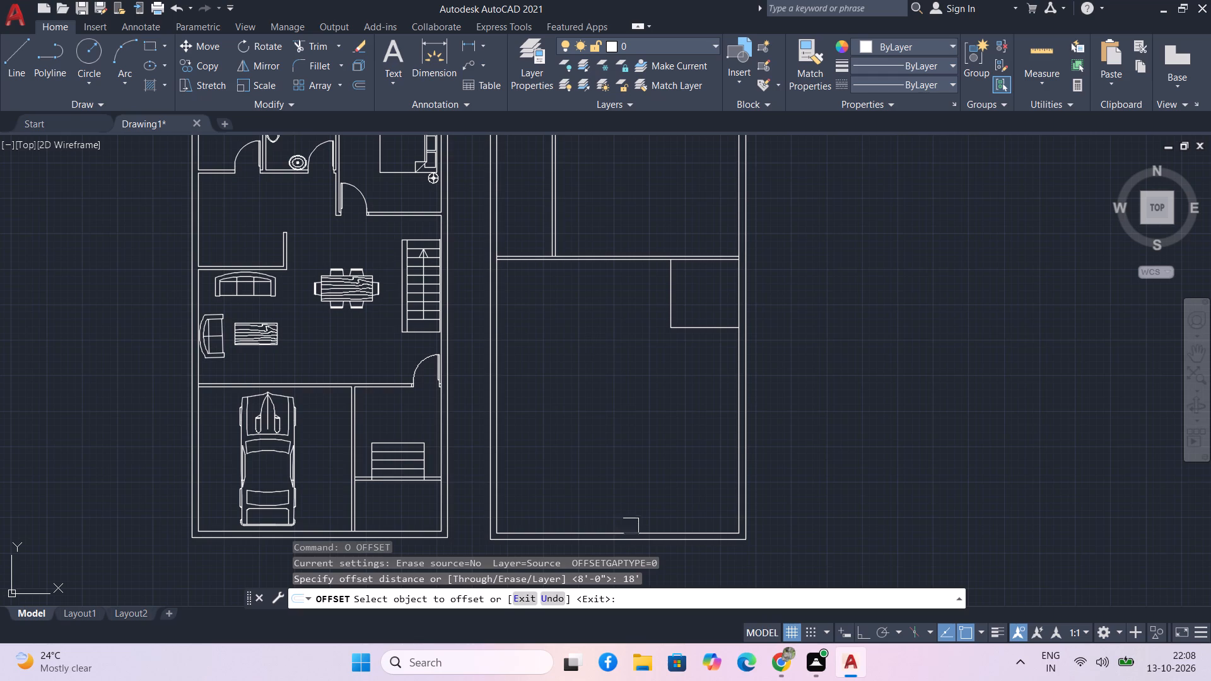
pyautogui.moveTo(632, 528); pyautogui.dragTo(631, 523)
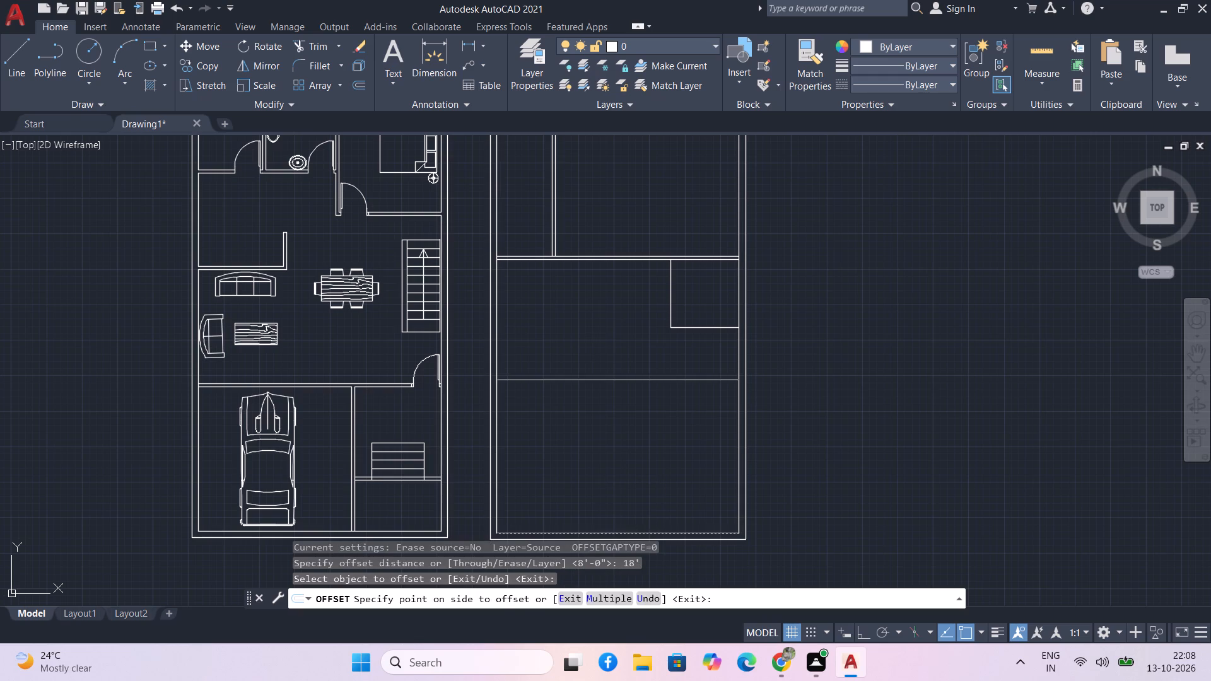
pyautogui.click(631, 482)
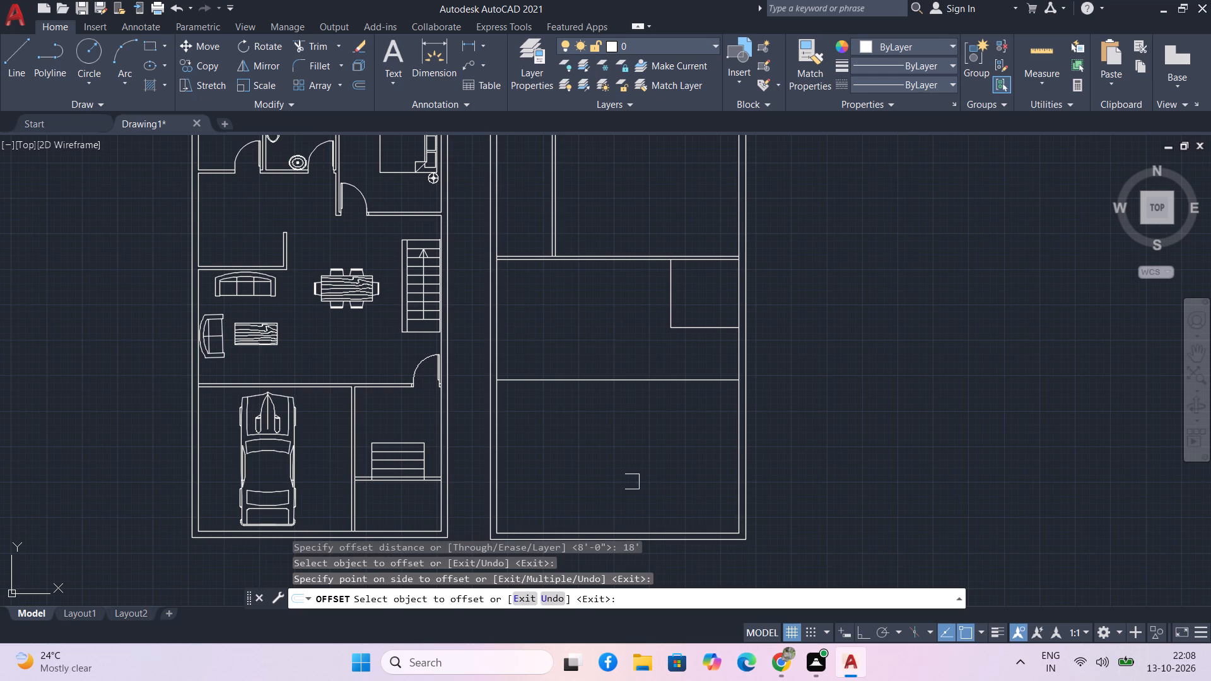
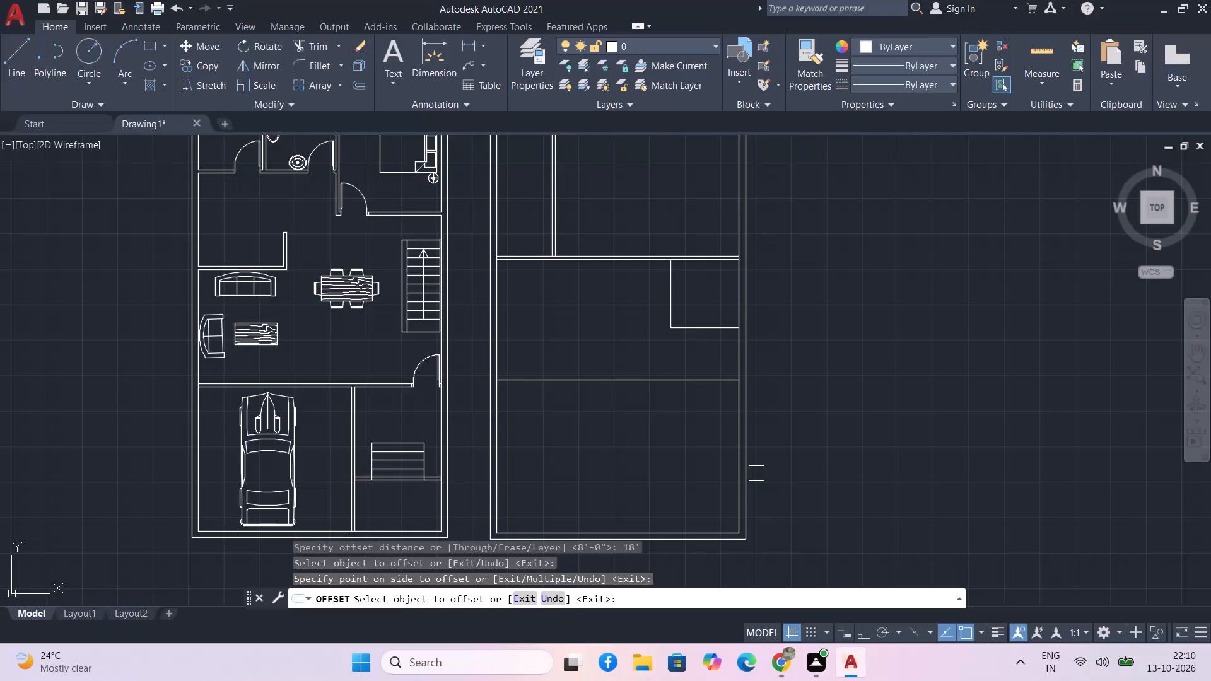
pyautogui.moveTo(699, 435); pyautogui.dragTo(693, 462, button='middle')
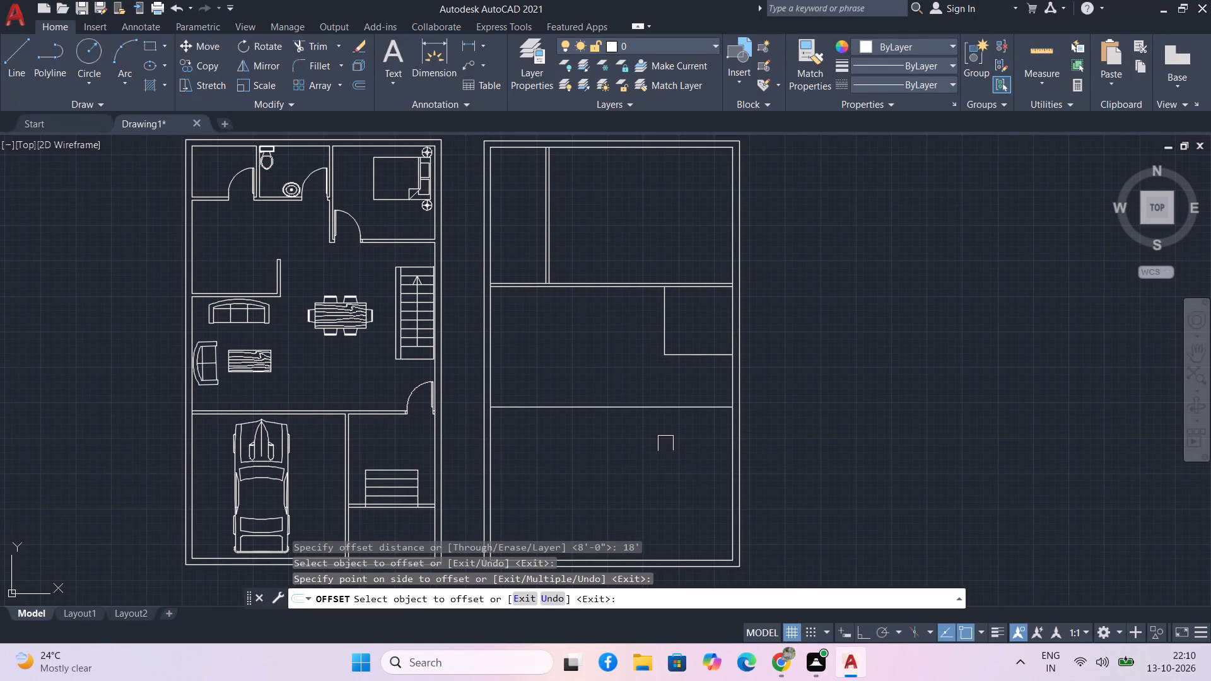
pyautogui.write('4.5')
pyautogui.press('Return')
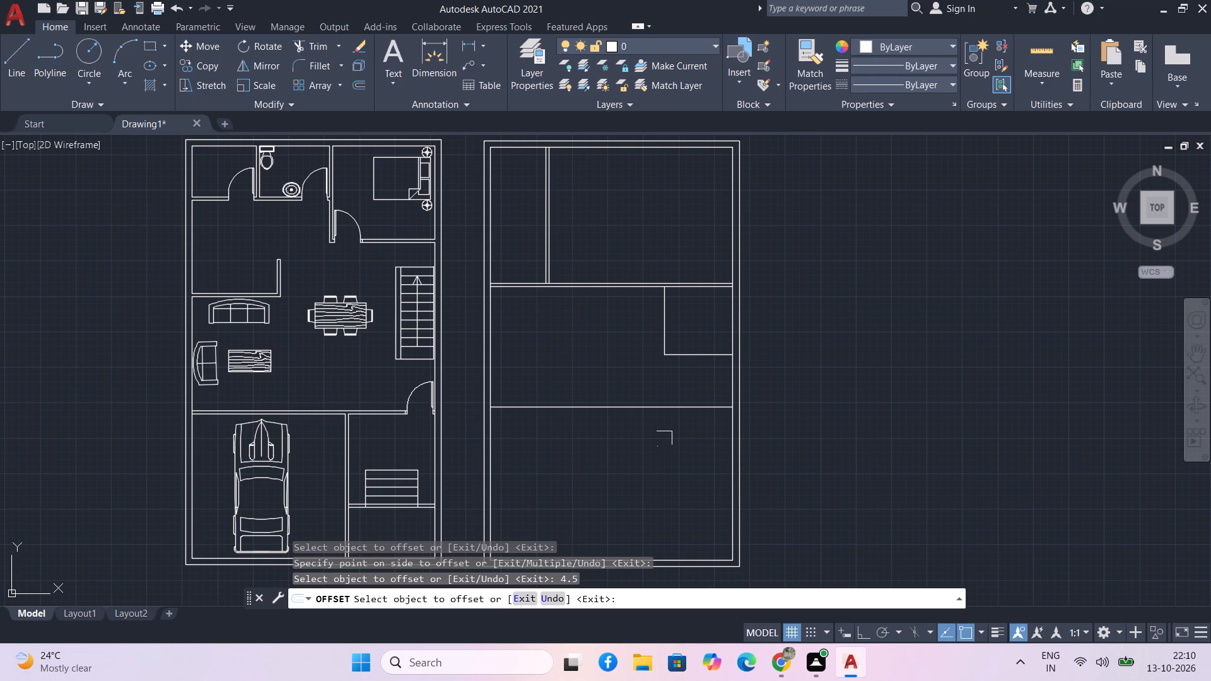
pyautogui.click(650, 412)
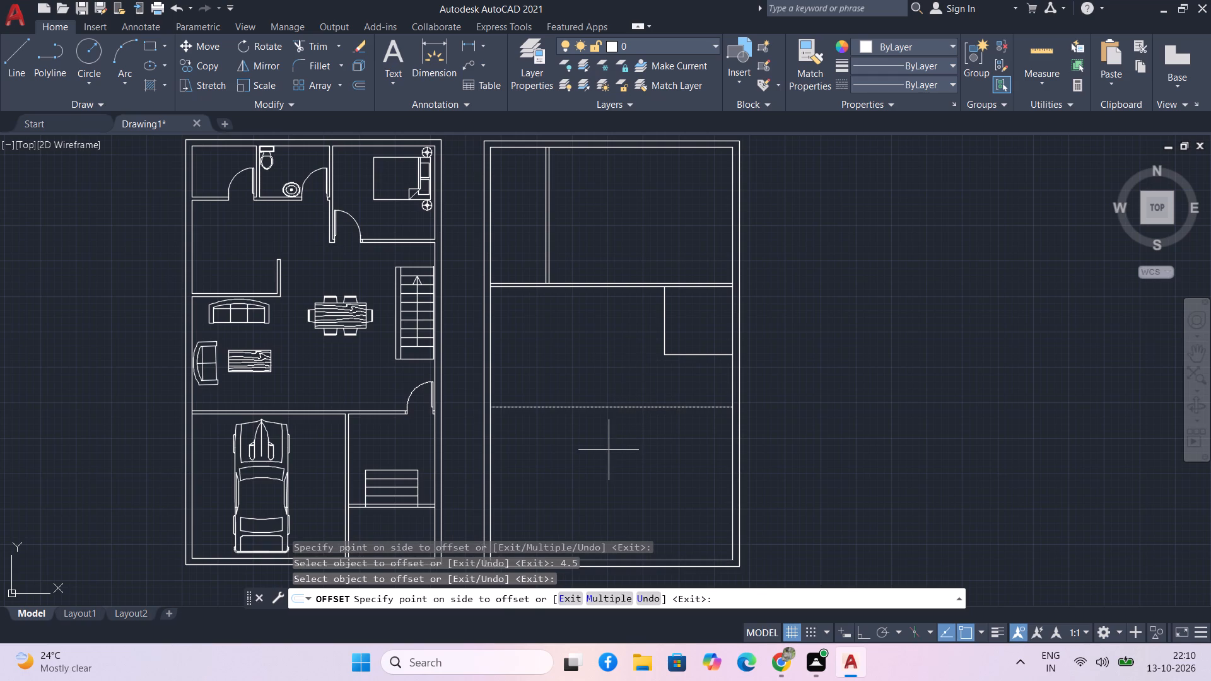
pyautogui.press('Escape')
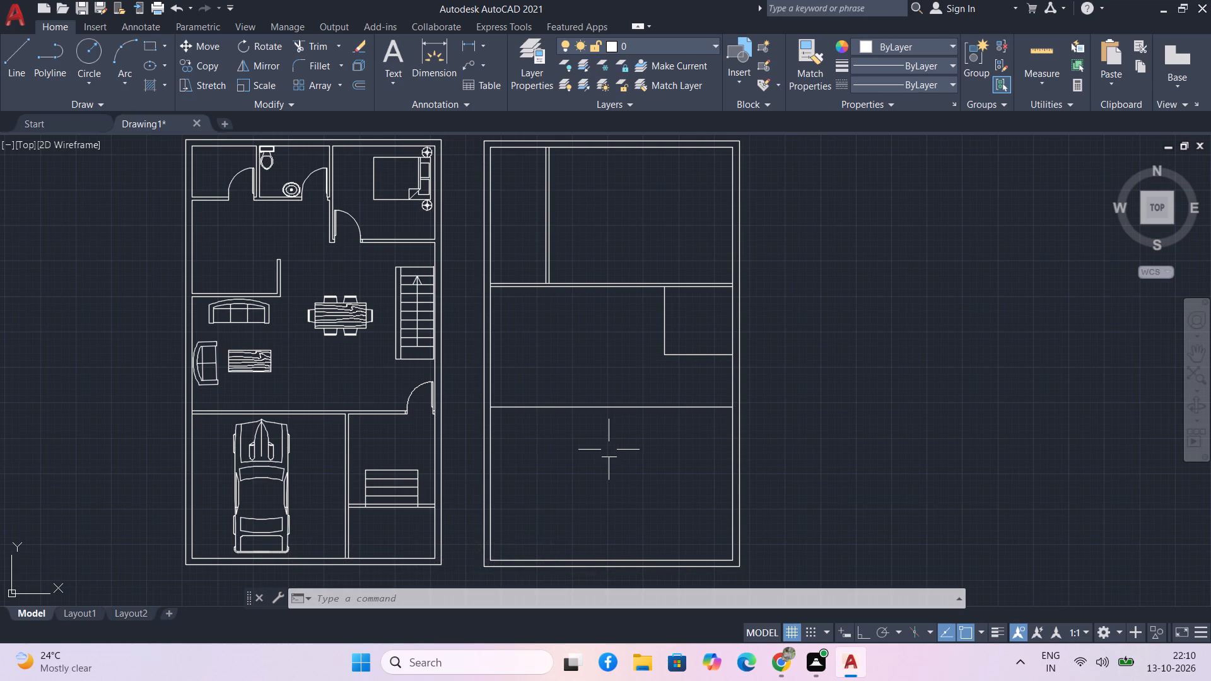
# Offset the new plan's lower horizontal partition line 4.5" downward to give that wall its thickness.
pyautogui.press('o')
pyautogui.press('space')
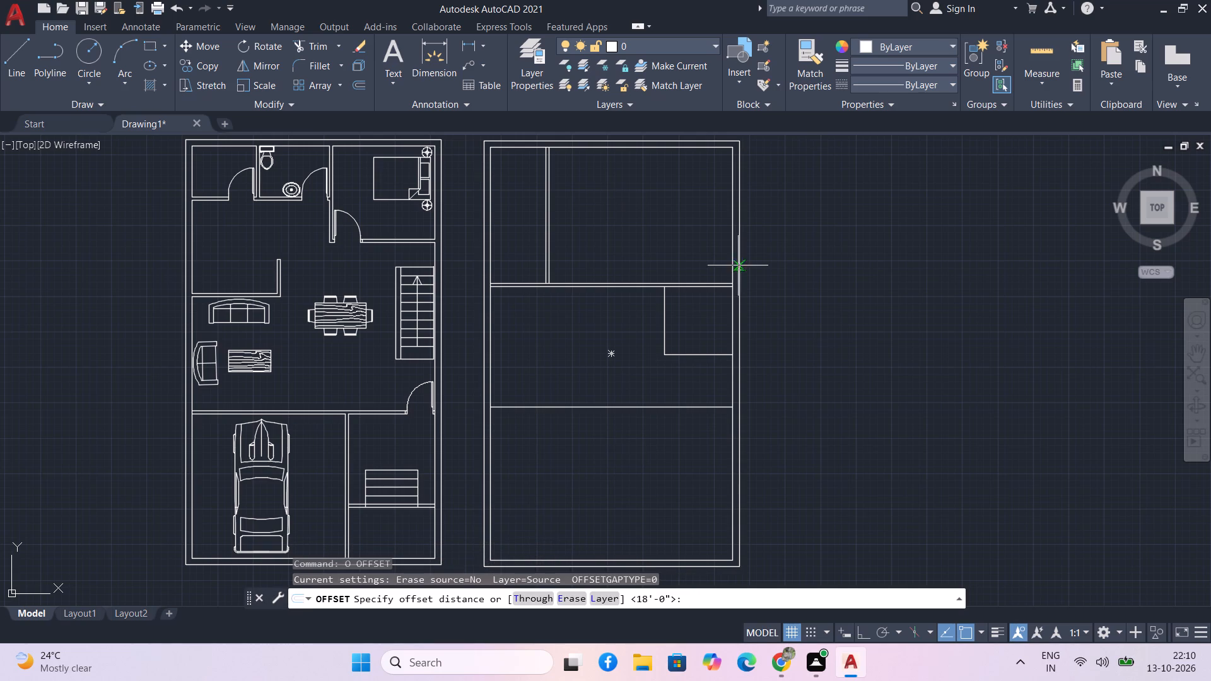
pyautogui.write('4.5')
pyautogui.press('Return')
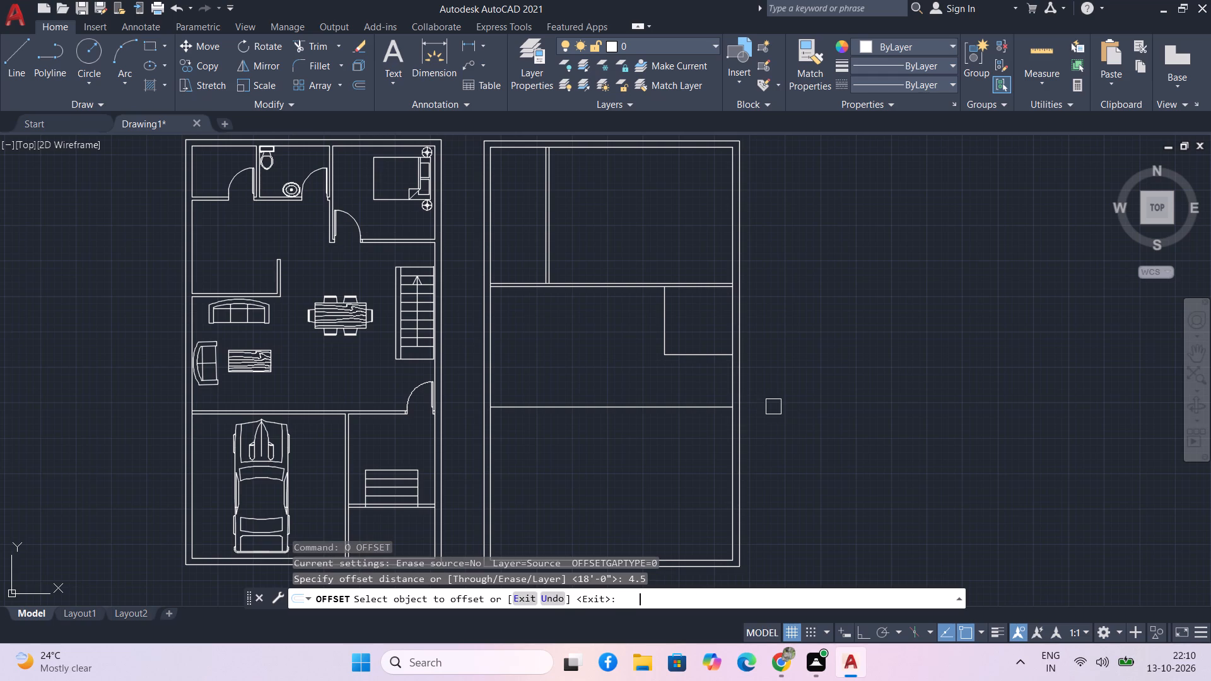
pyautogui.click(608, 412)
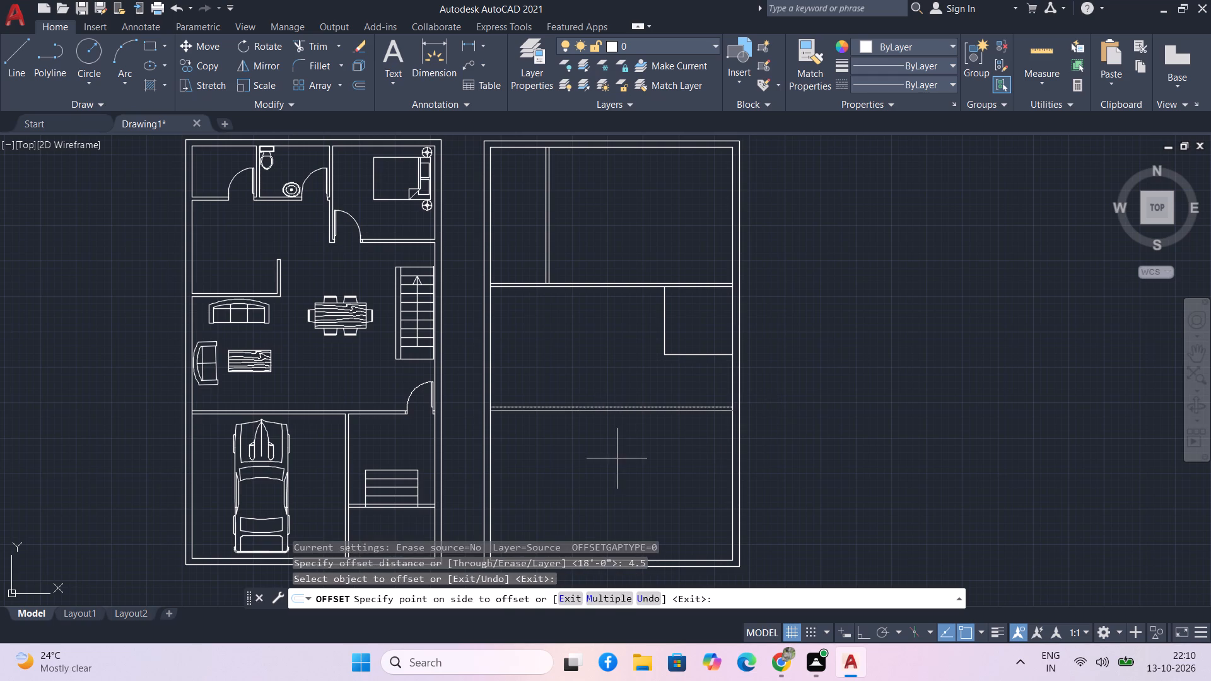
pyautogui.click(617, 458)
# Offset the small room's vertical and horizontal lines 4.5" outward, away from the room's interior.
pyautogui.click(662, 339)
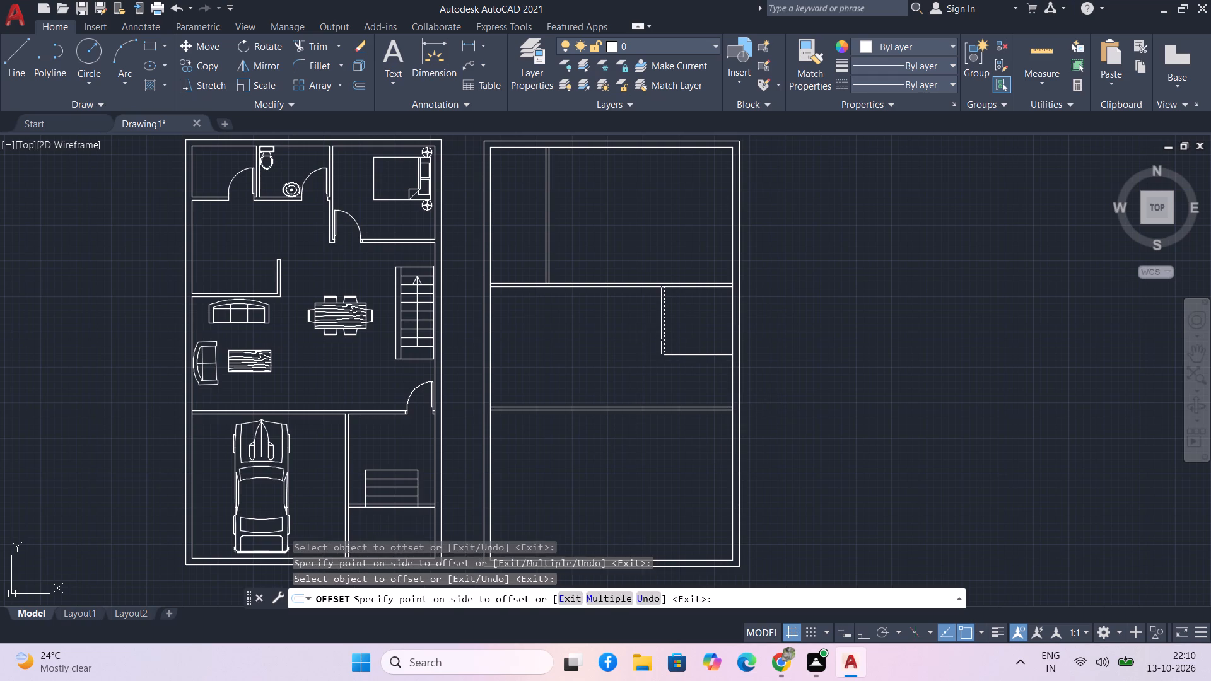
pyautogui.click(648, 340)
pyautogui.click(689, 359)
pyautogui.click(687, 375)
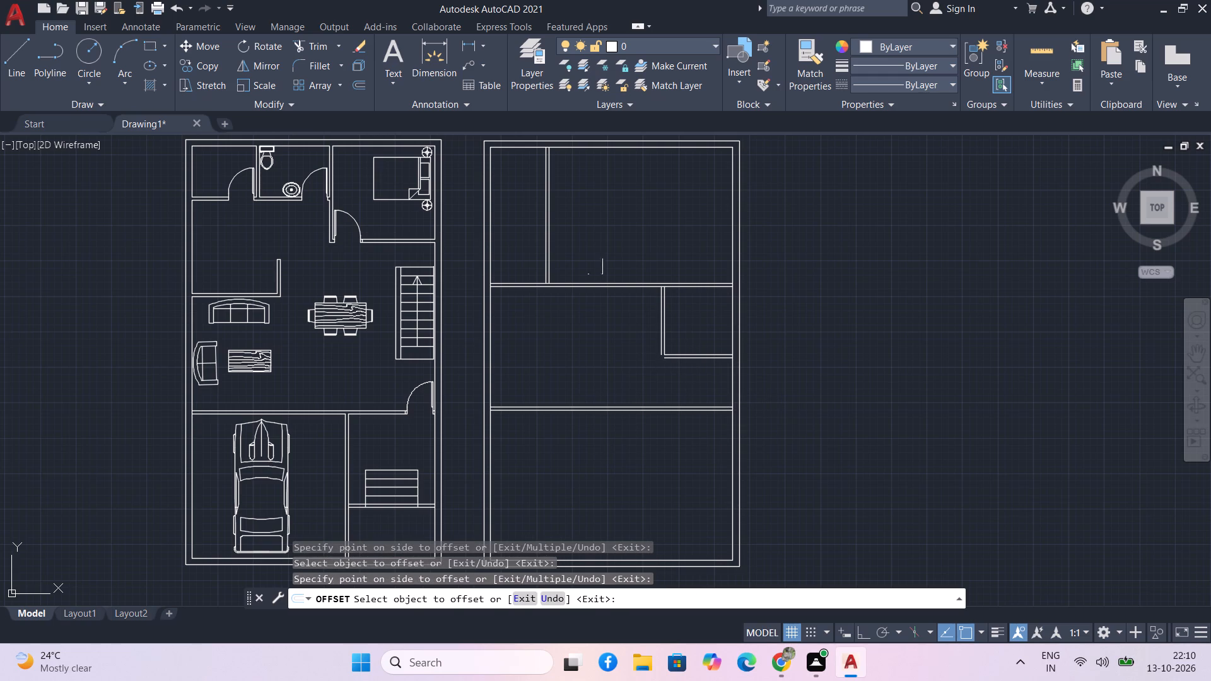
pyautogui.scroll(2, 594, 265)
pyautogui.scroll(-2, 602, 293)
pyautogui.moveTo(609, 383); pyautogui.dragTo(596, 365, button='middle')
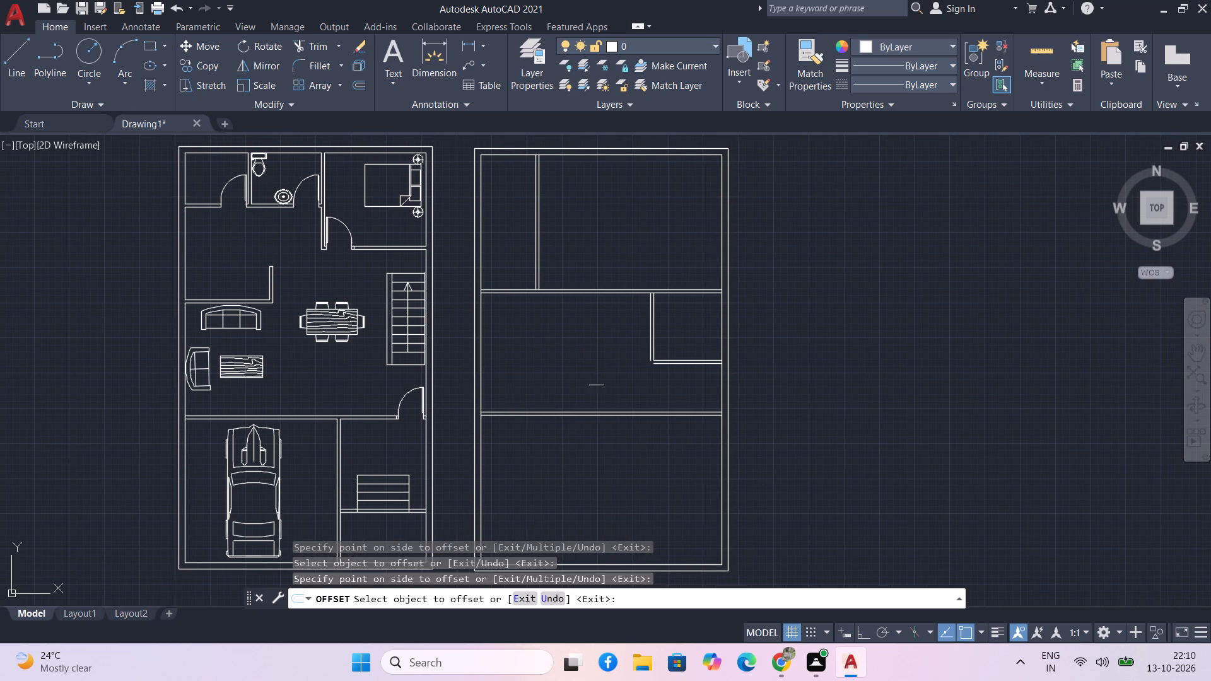
pyautogui.press('Escape')
# Fillet the small room's two outer wall lines into a closed sharp corner with radius 0.
pyautogui.write('f')
pyautogui.press('space')
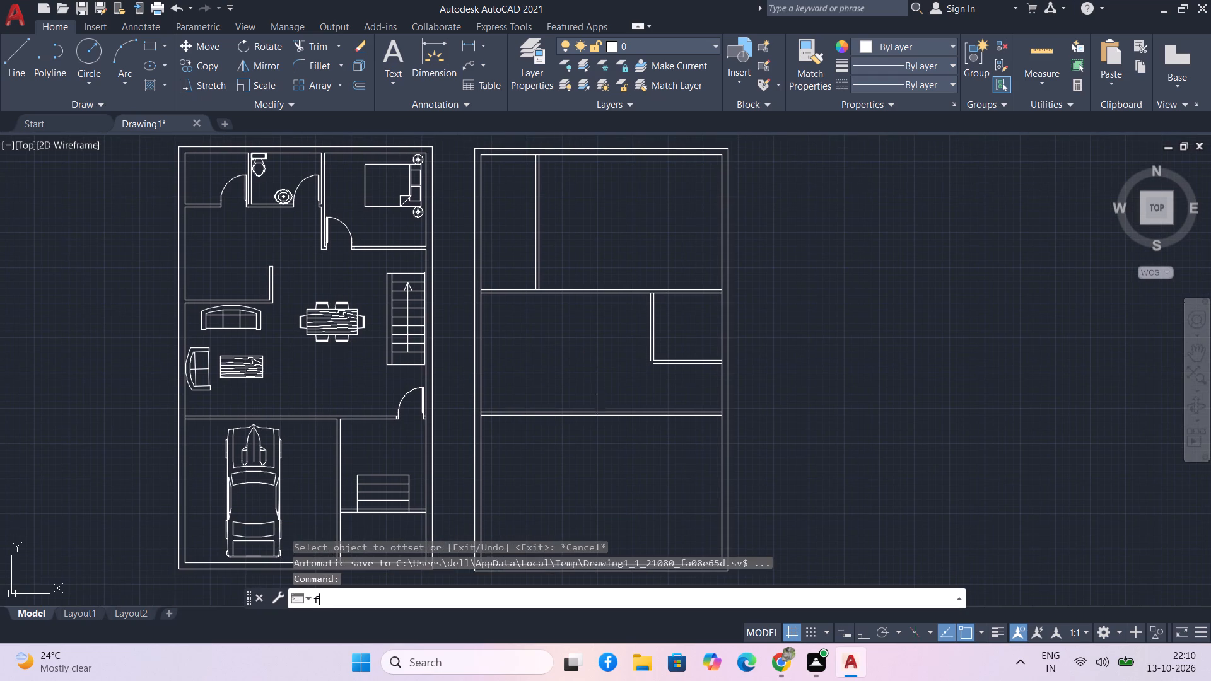
pyautogui.scroll(2, 638, 359)
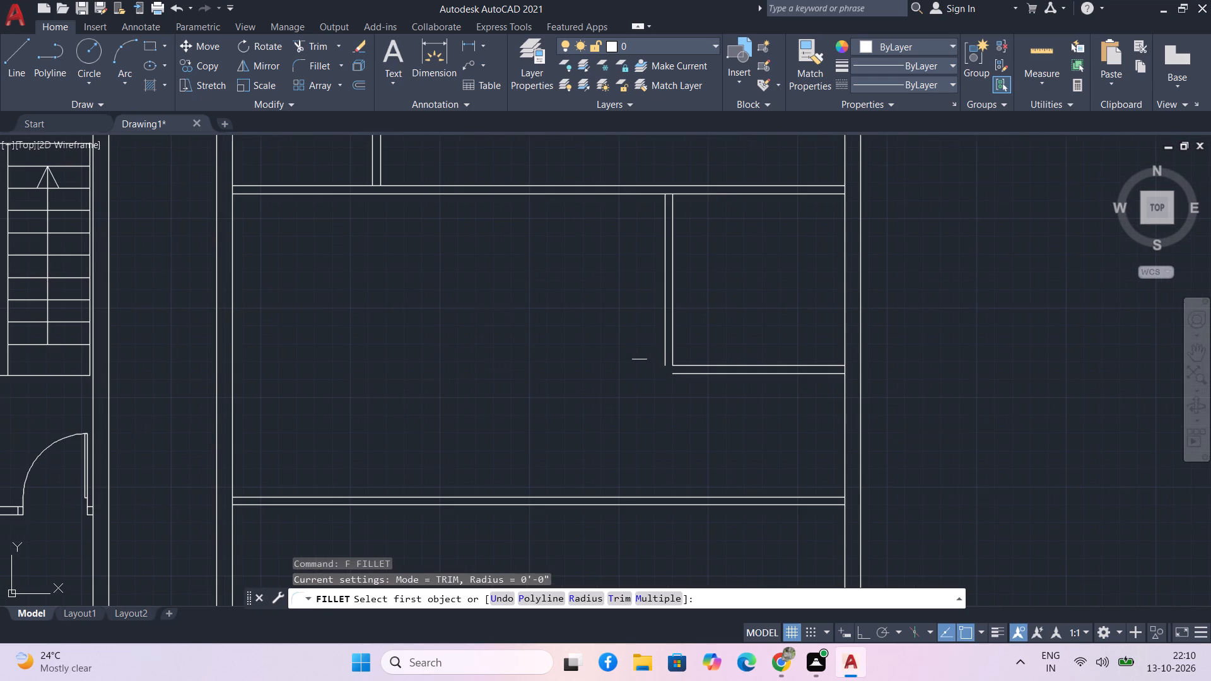
pyautogui.click(659, 354)
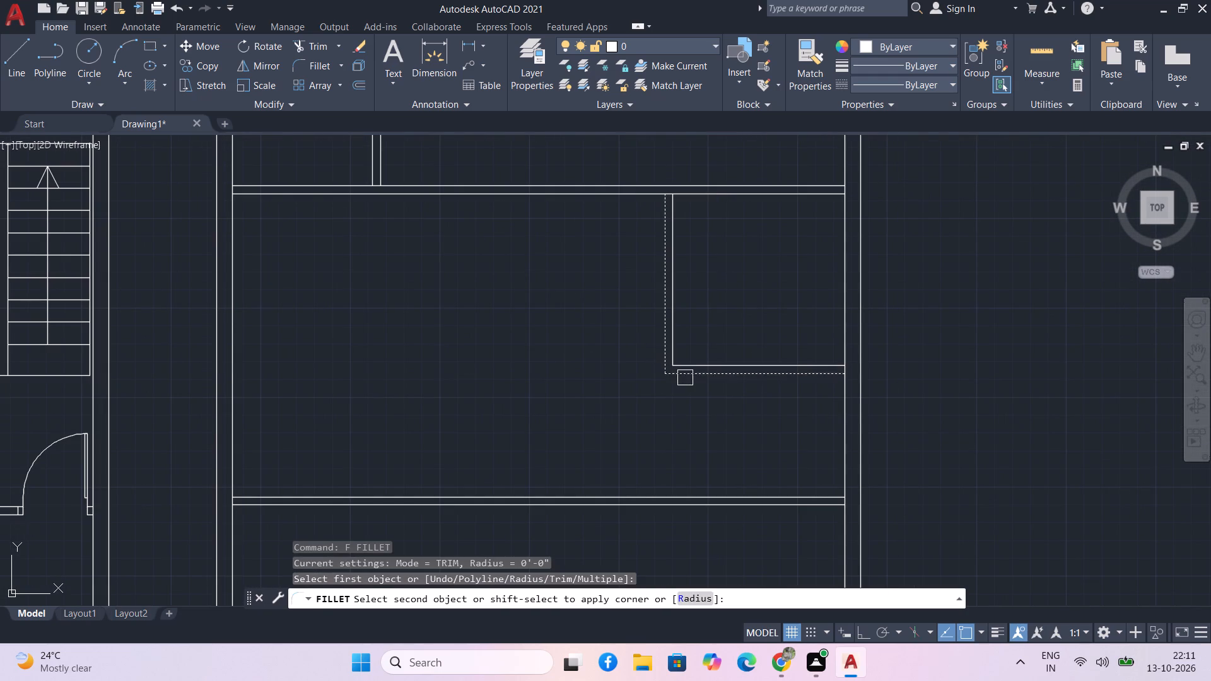
pyautogui.click(685, 378)
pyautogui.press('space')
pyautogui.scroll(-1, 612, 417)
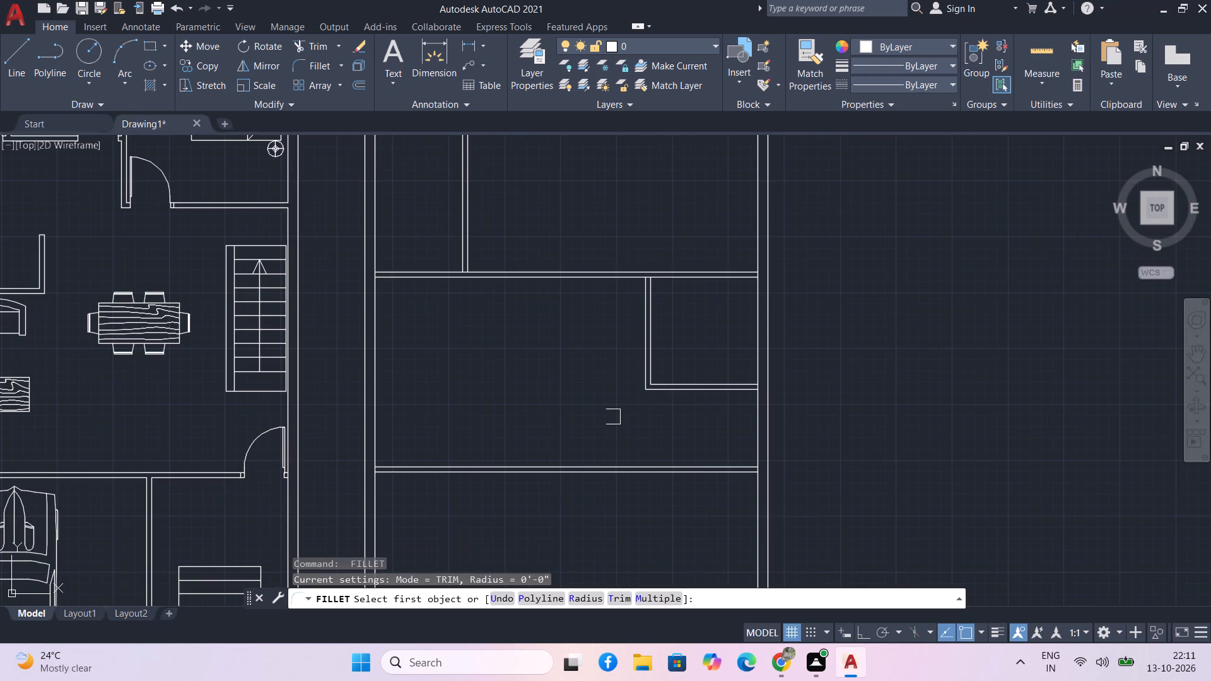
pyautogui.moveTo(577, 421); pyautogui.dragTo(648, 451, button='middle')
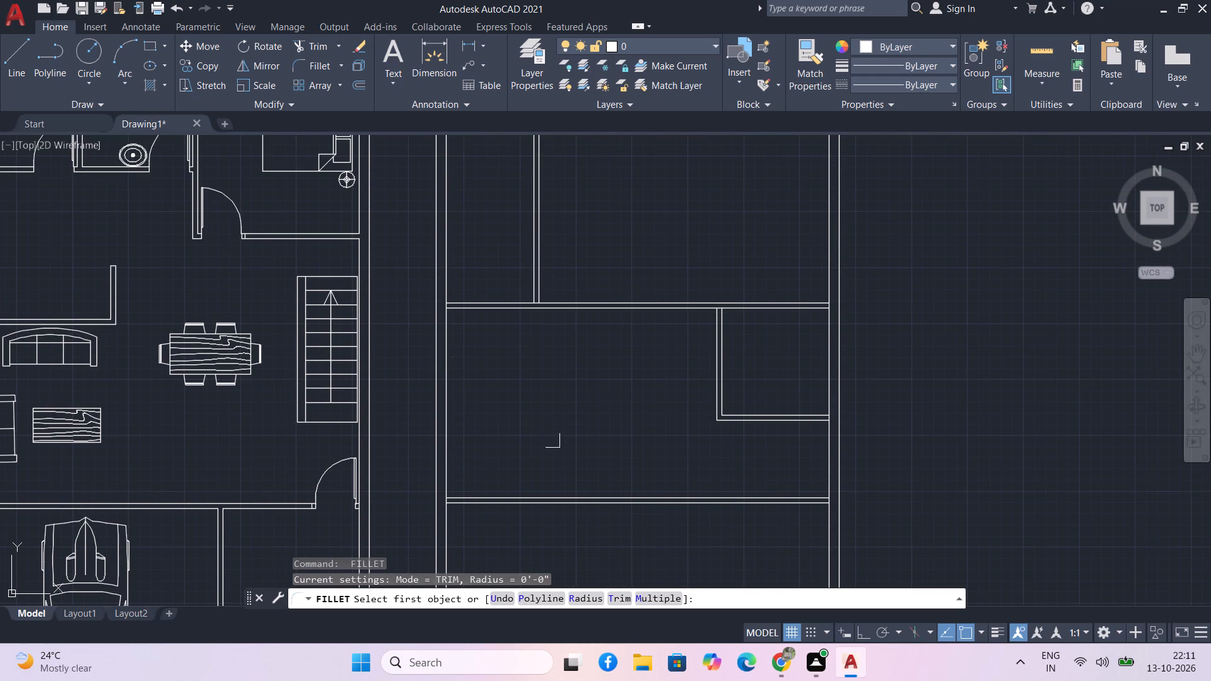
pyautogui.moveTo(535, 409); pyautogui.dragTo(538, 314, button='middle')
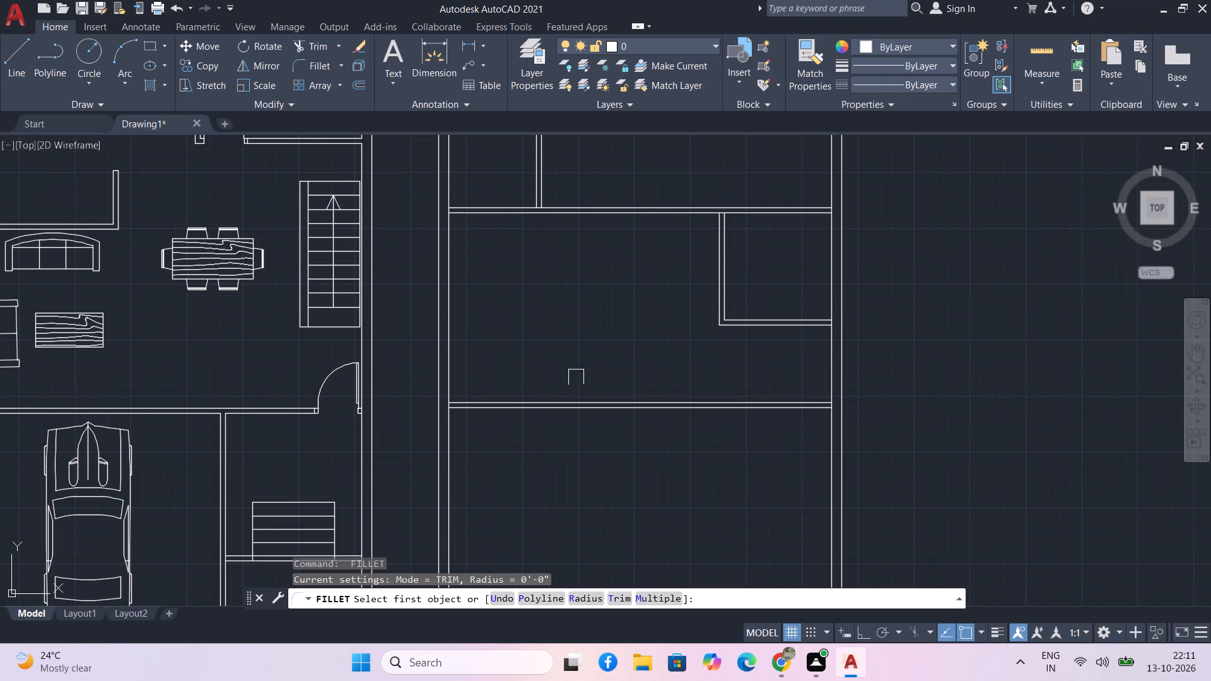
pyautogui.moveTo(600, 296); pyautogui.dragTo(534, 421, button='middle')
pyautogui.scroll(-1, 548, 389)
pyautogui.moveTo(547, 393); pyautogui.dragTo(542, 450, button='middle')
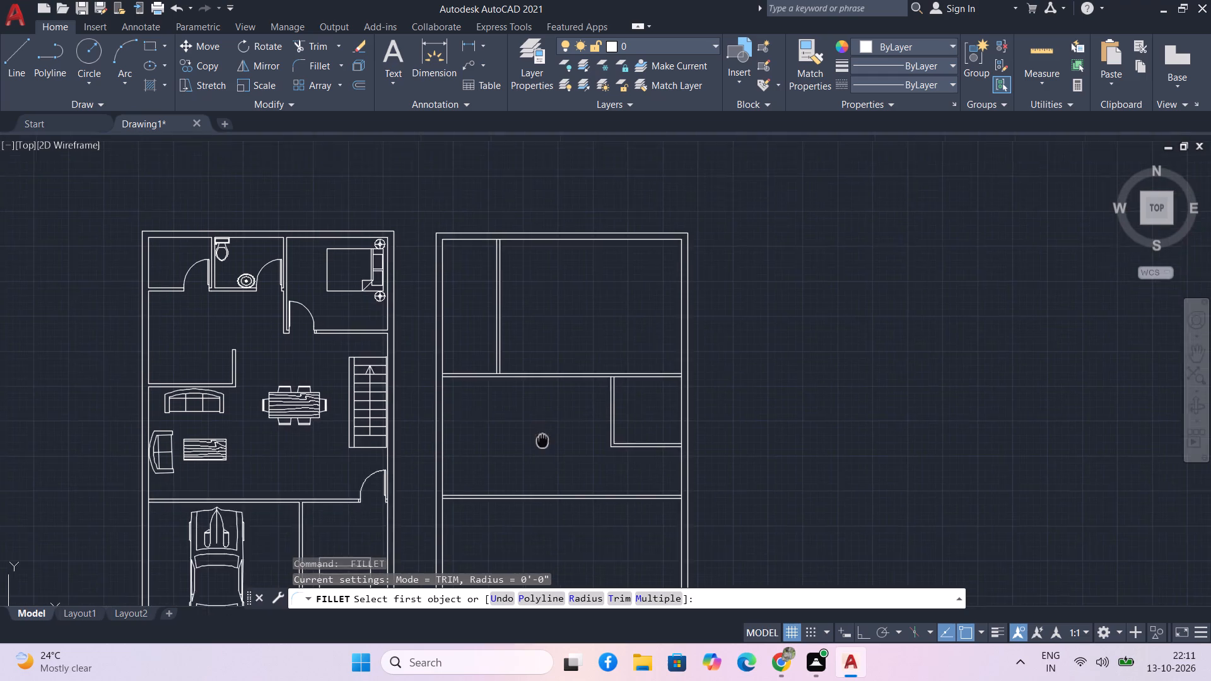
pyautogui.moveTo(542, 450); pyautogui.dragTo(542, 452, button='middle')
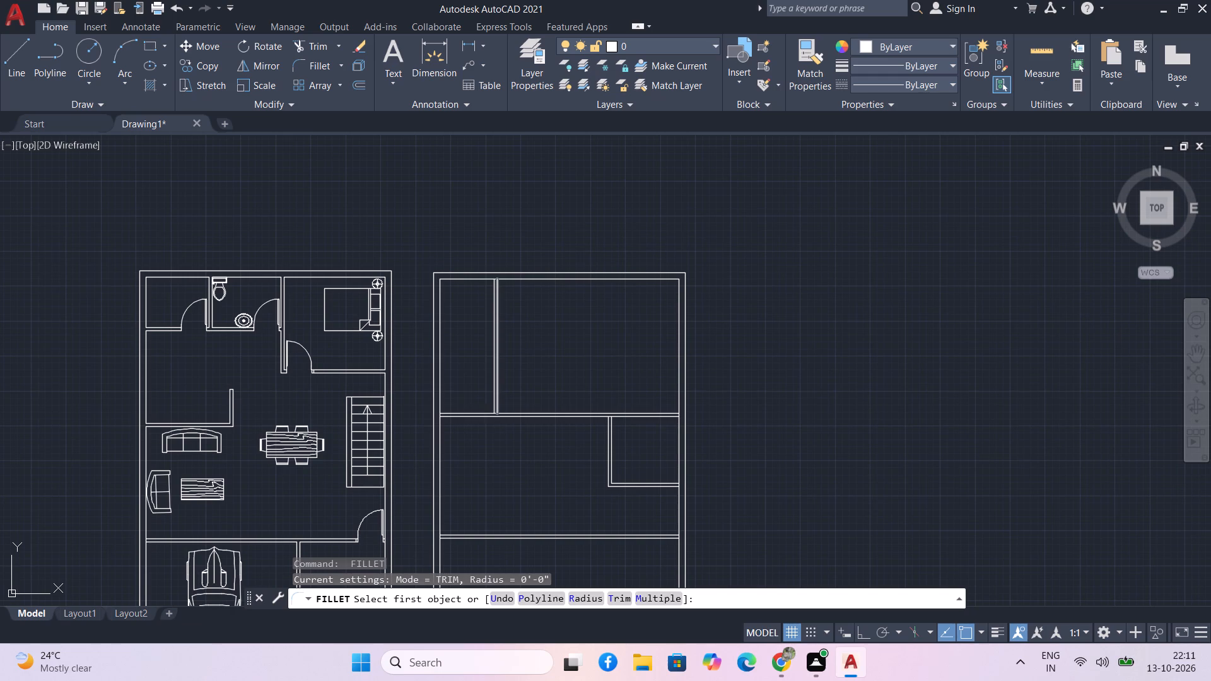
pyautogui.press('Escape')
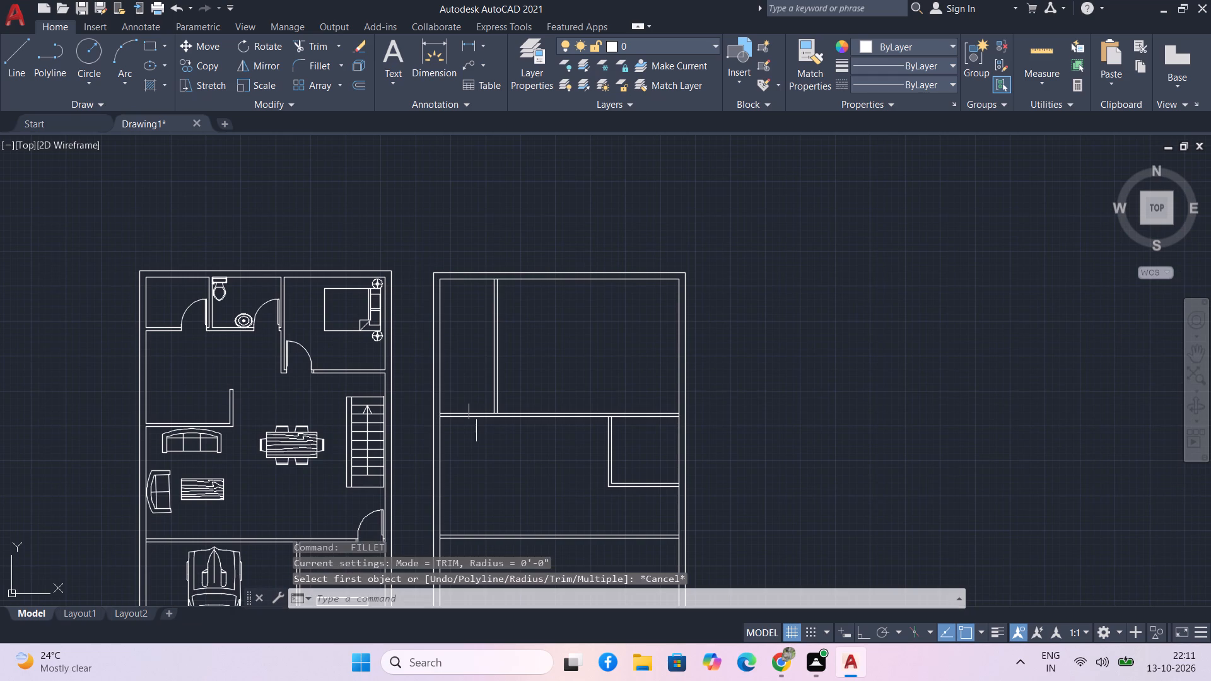
# Offset the upper line of the new plan's upper horizontal partition wall 3" upward.
pyautogui.write('o')
pyautogui.press('space')
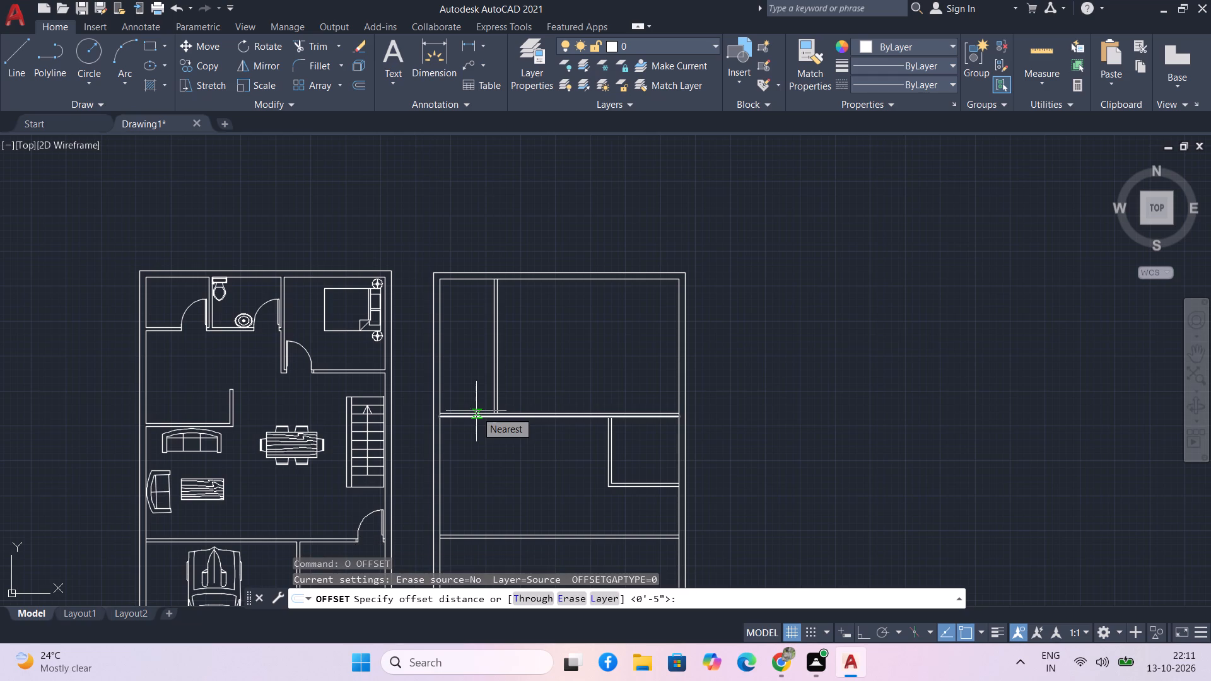
pyautogui.press('3')
pyautogui.press('Return')
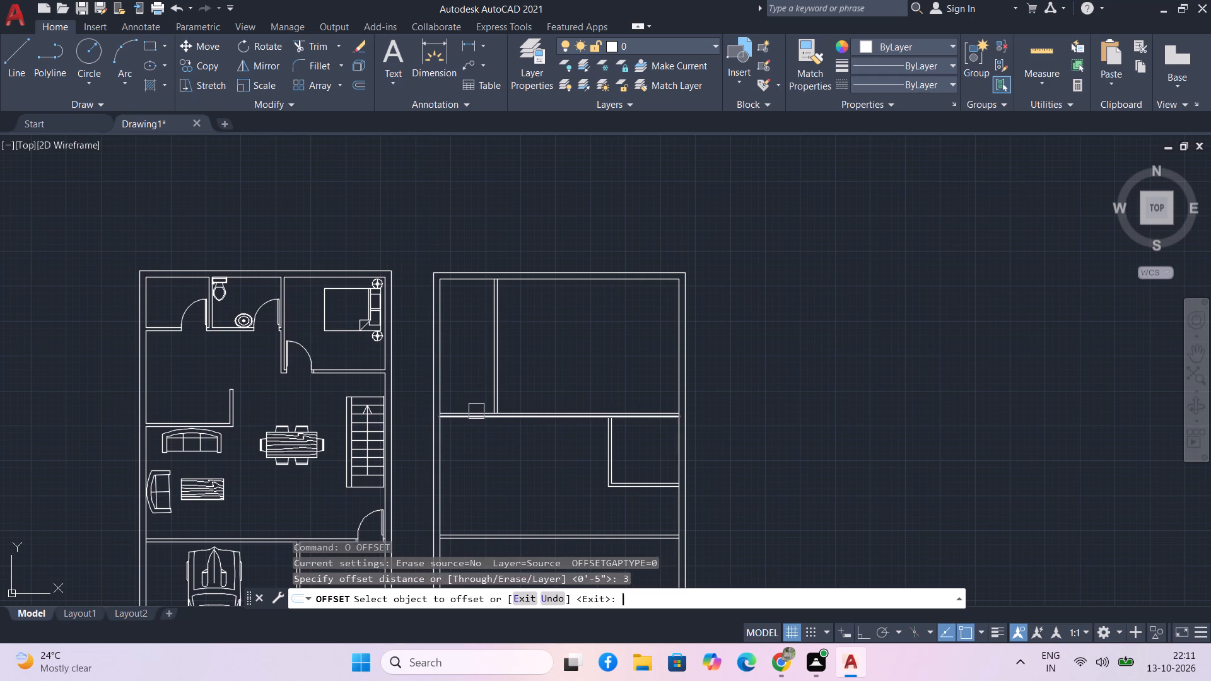
pyautogui.scroll(2, 479, 387)
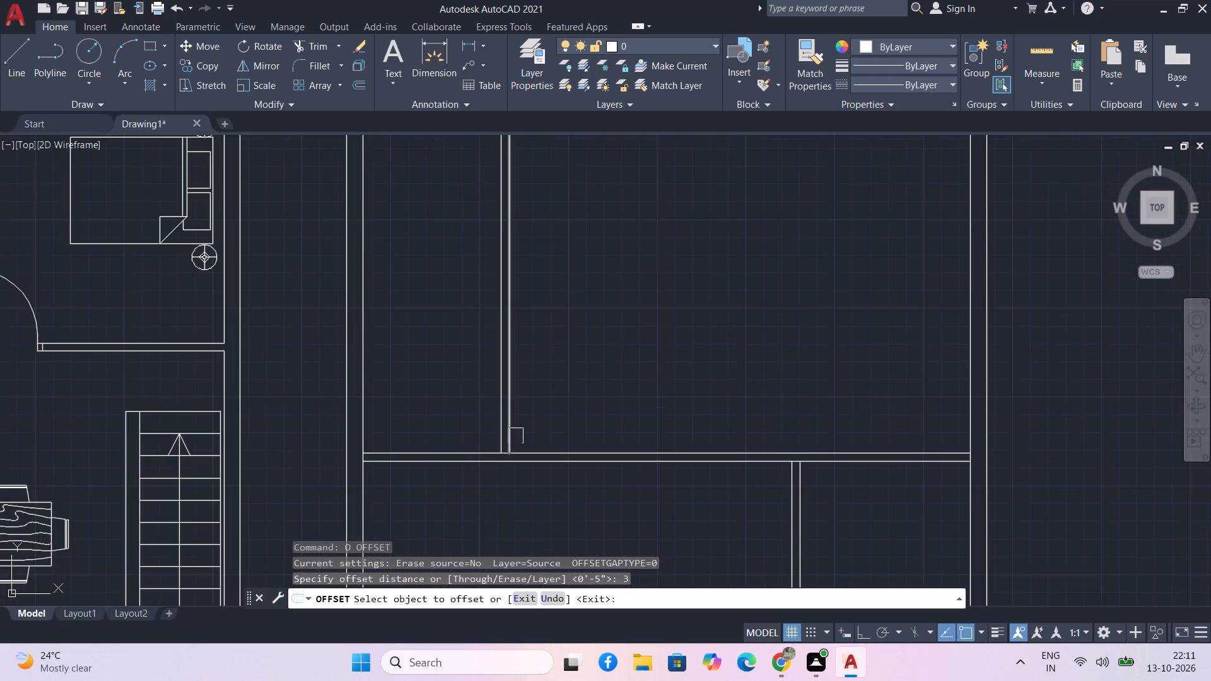
pyautogui.scroll(1, 515, 437)
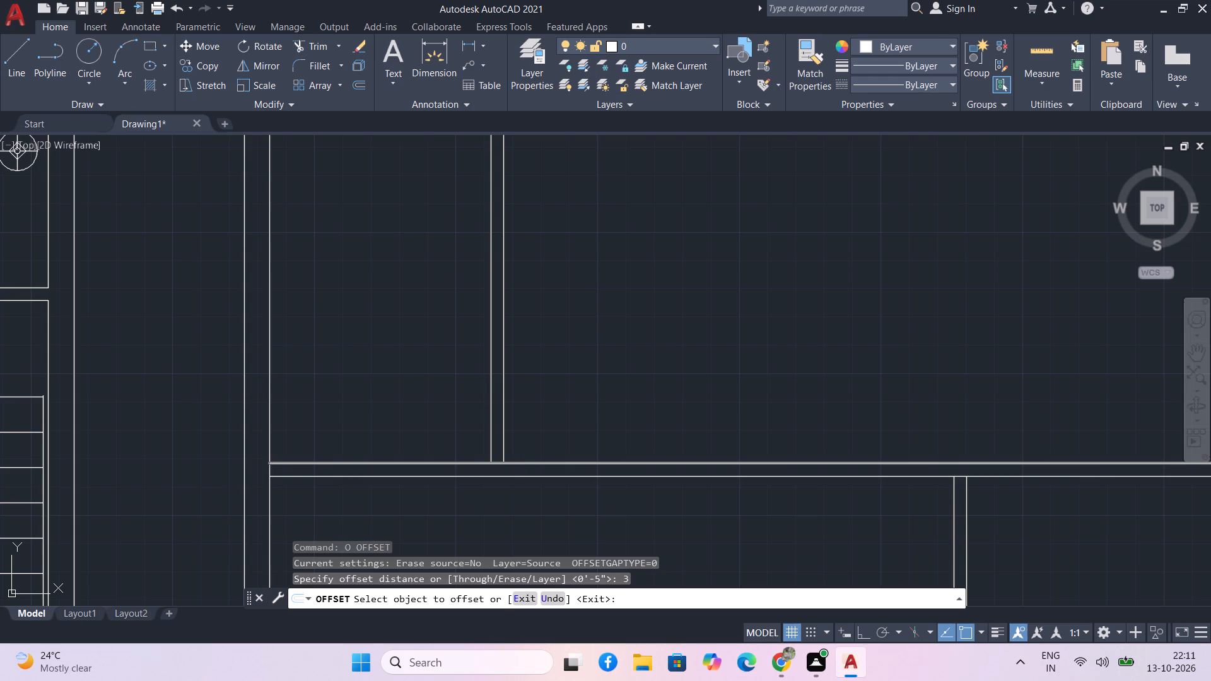
pyautogui.moveTo(525, 461); pyautogui.dragTo(520, 451)
pyautogui.click(518, 413)
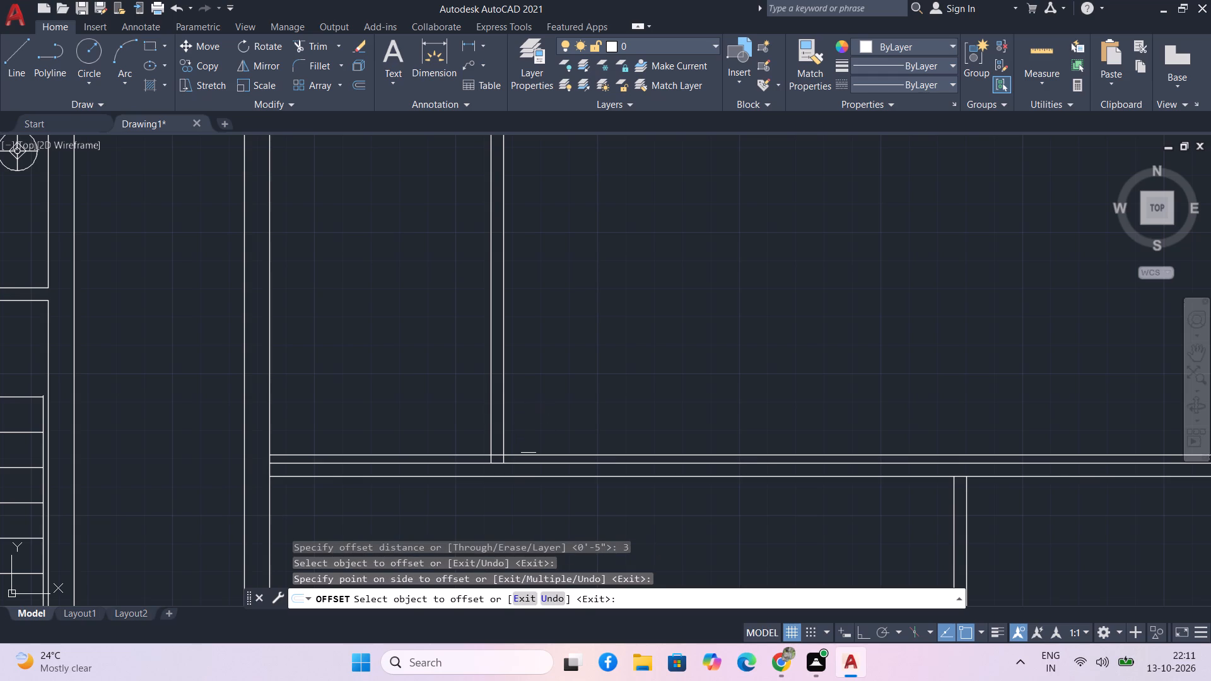
# Offset the lower line of the same partition wall 3" downward, toward the small room.
pyautogui.scroll(-1, 528, 445)
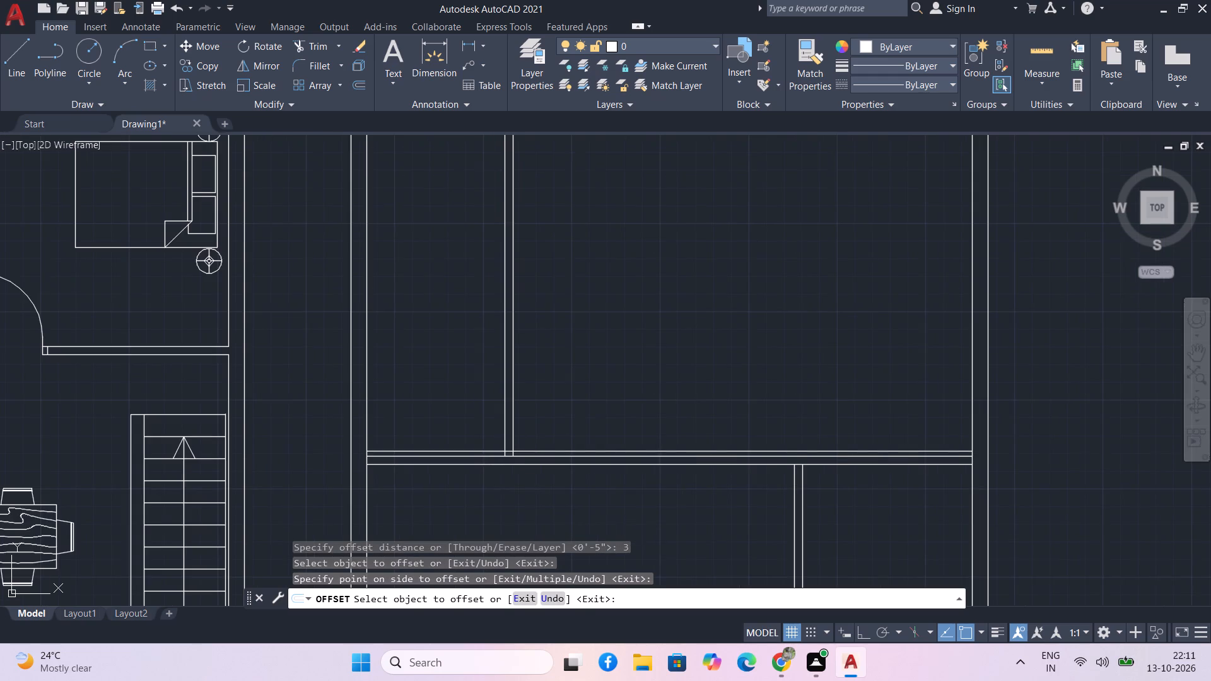
pyautogui.moveTo(620, 523); pyautogui.dragTo(561, 388, button='middle')
pyautogui.scroll(-1, 561, 388)
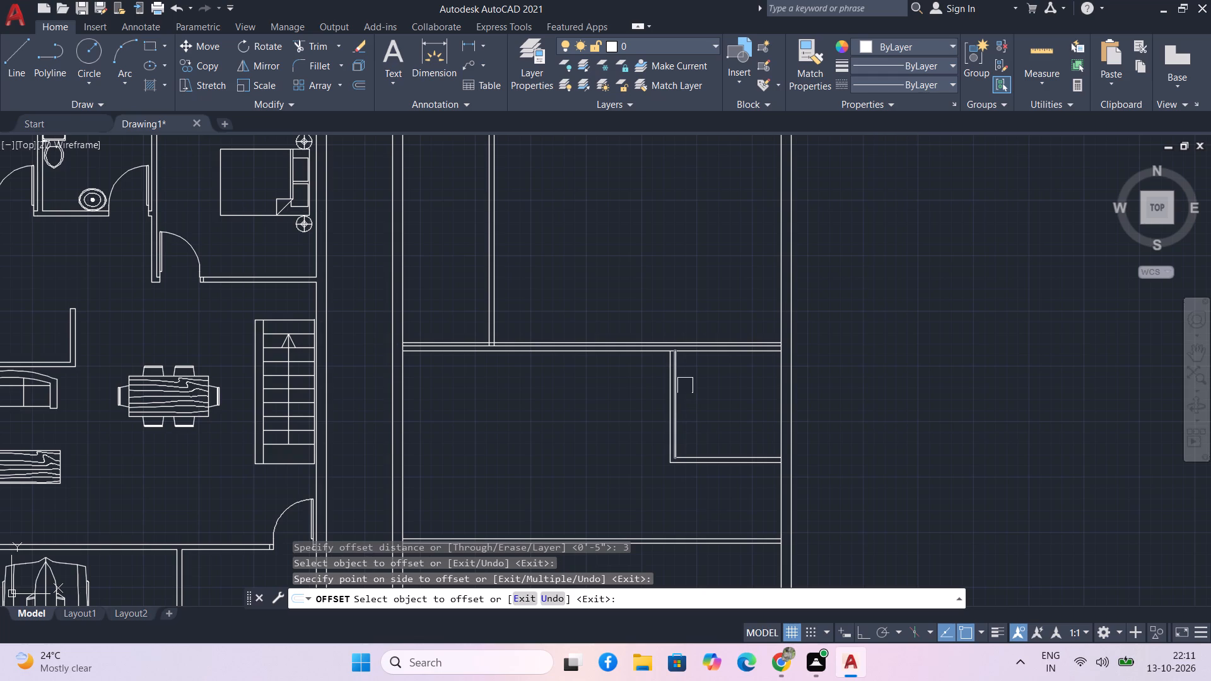
pyautogui.scroll(1, 686, 361)
pyautogui.click(682, 354)
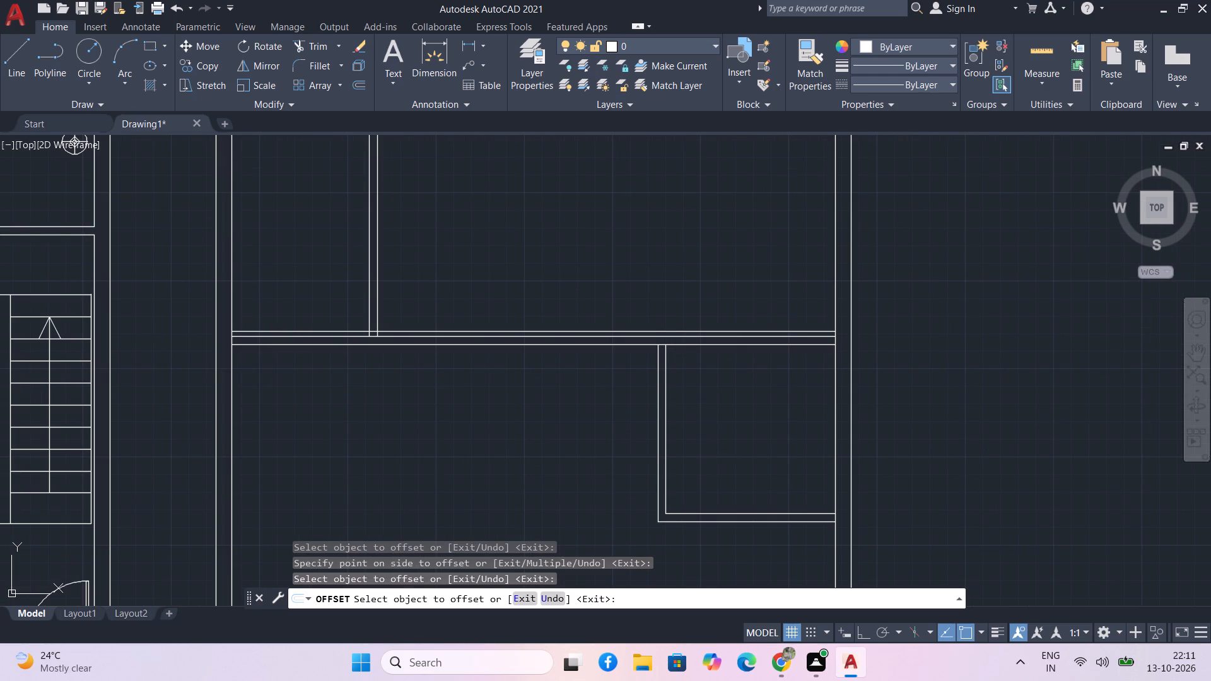
pyautogui.click(680, 346)
pyautogui.click(680, 387)
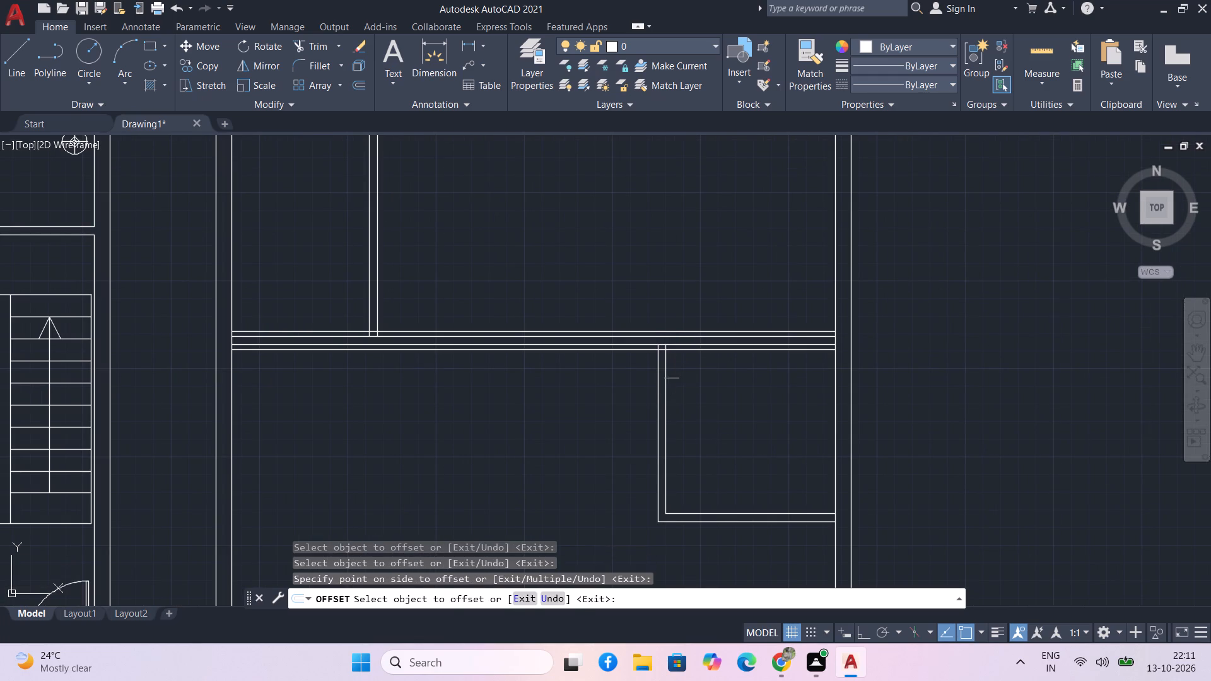
pyautogui.moveTo(559, 436); pyautogui.dragTo(539, 390, button='middle')
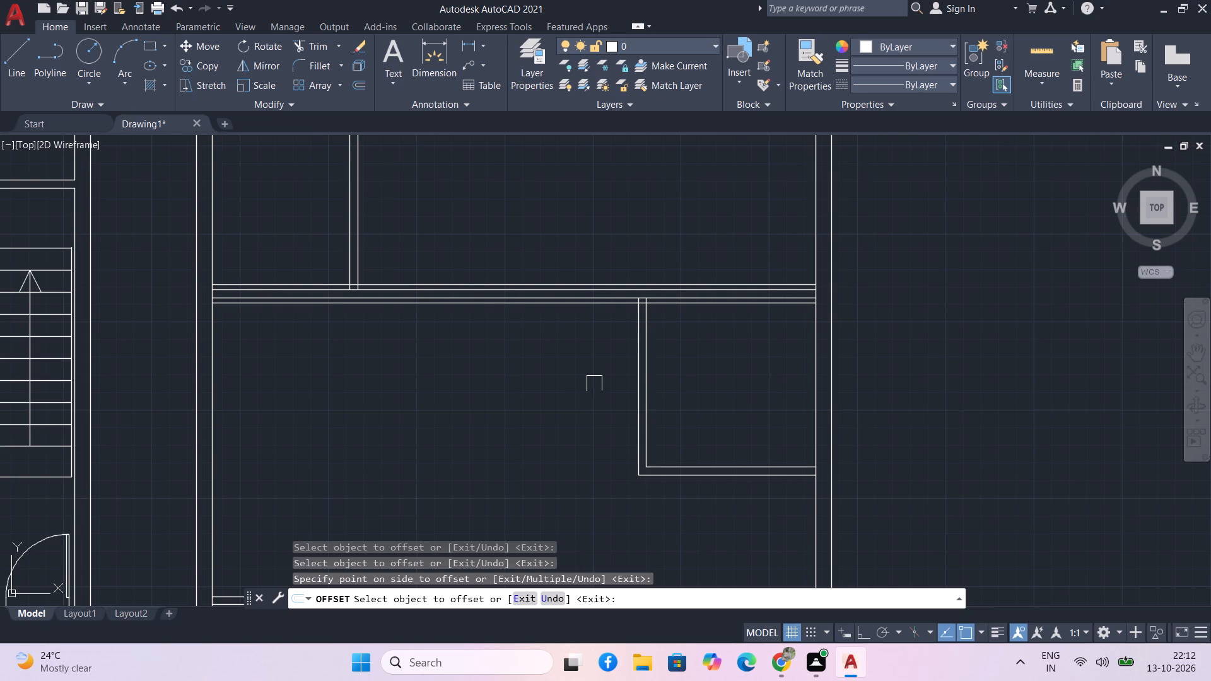
pyautogui.press('space')
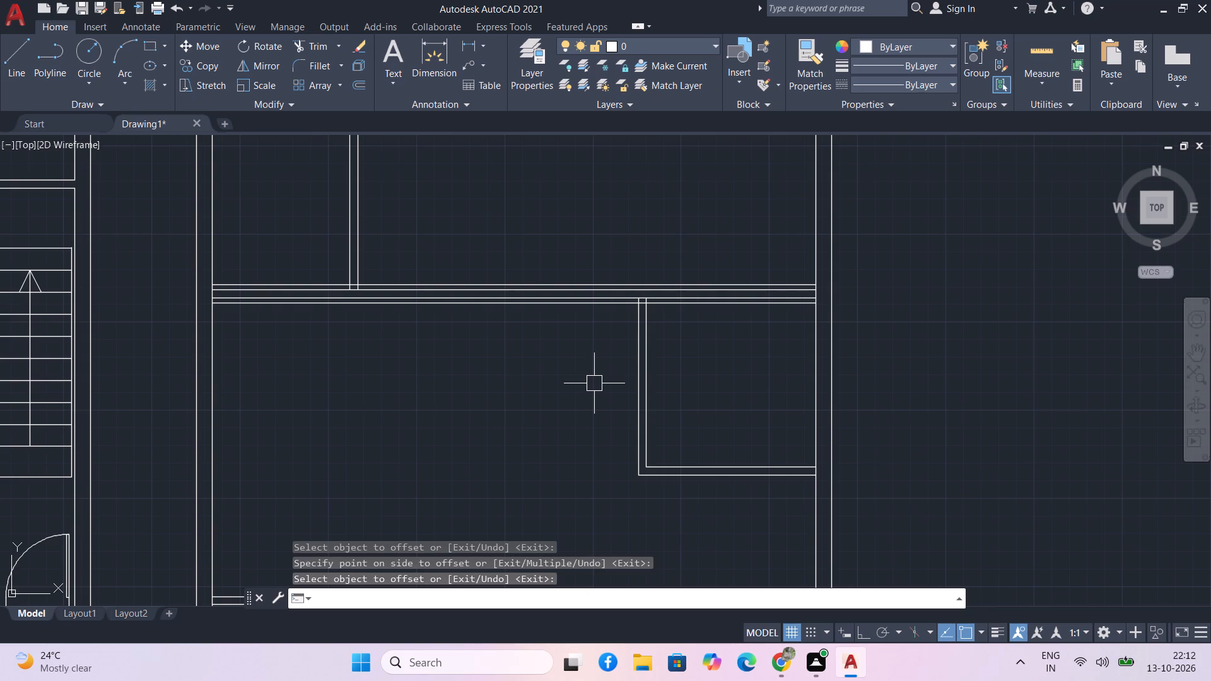
# Offset the 3" offset line below the upper horizontal partition wall another 3' downward, across the small room.
pyautogui.press('o')
pyautogui.press('space')
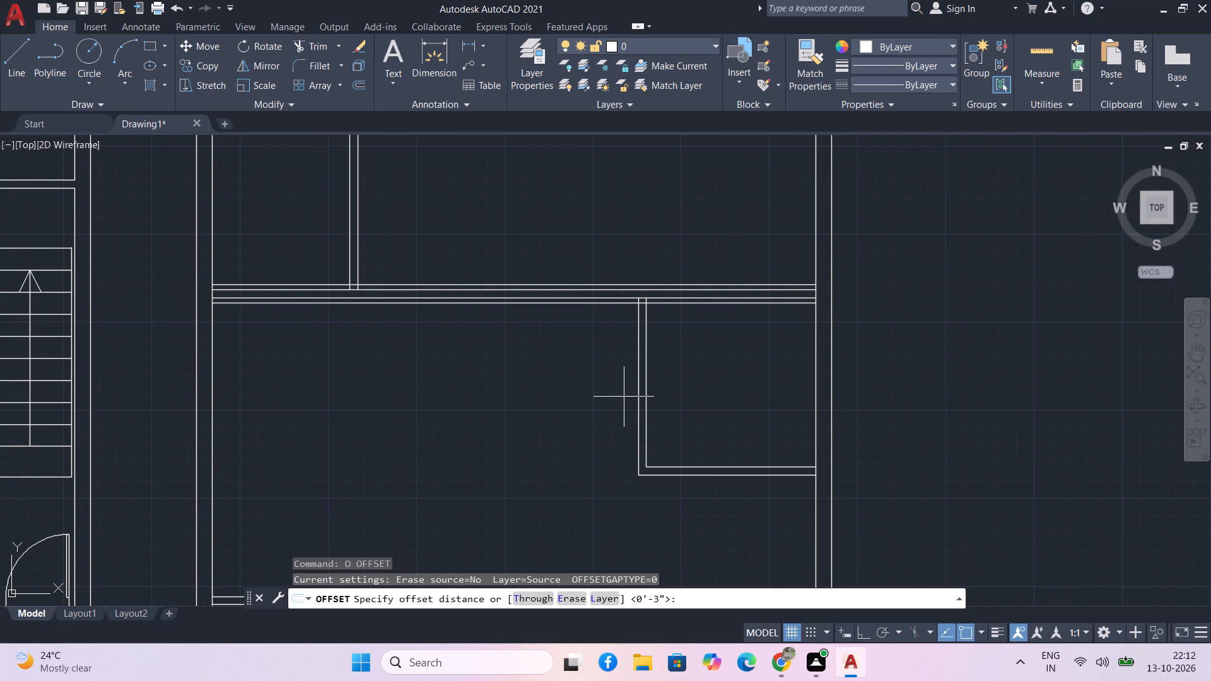
pyautogui.press('3')
pyautogui.press("'")
pyautogui.press('Return')
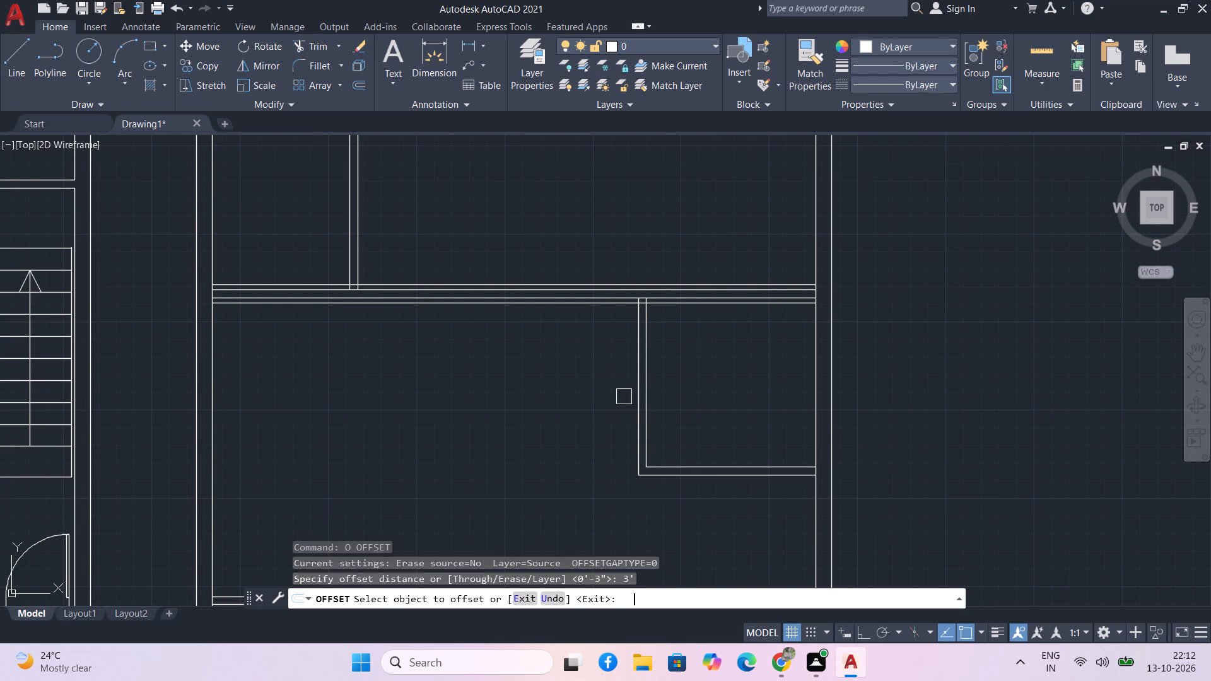
pyautogui.click(684, 309)
pyautogui.click(697, 361)
pyautogui.scroll(1, 407, 236)
pyautogui.moveTo(407, 238); pyautogui.dragTo(407, 263, button='middle')
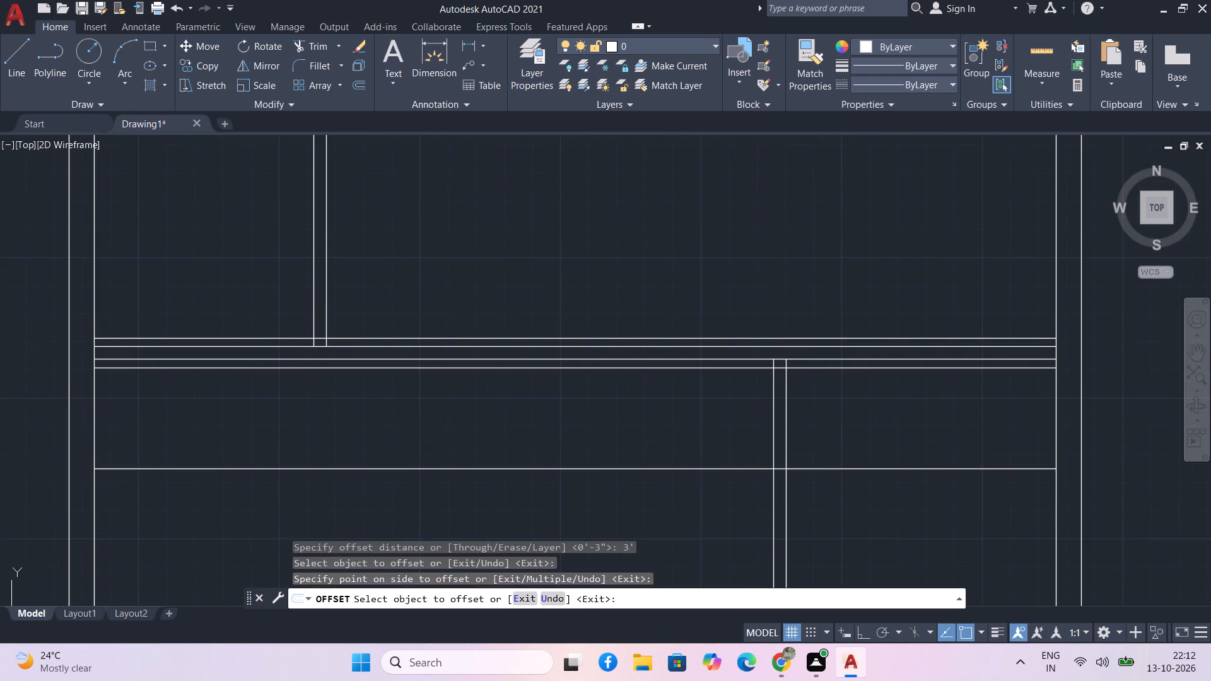
pyautogui.scroll(2, 282, 326)
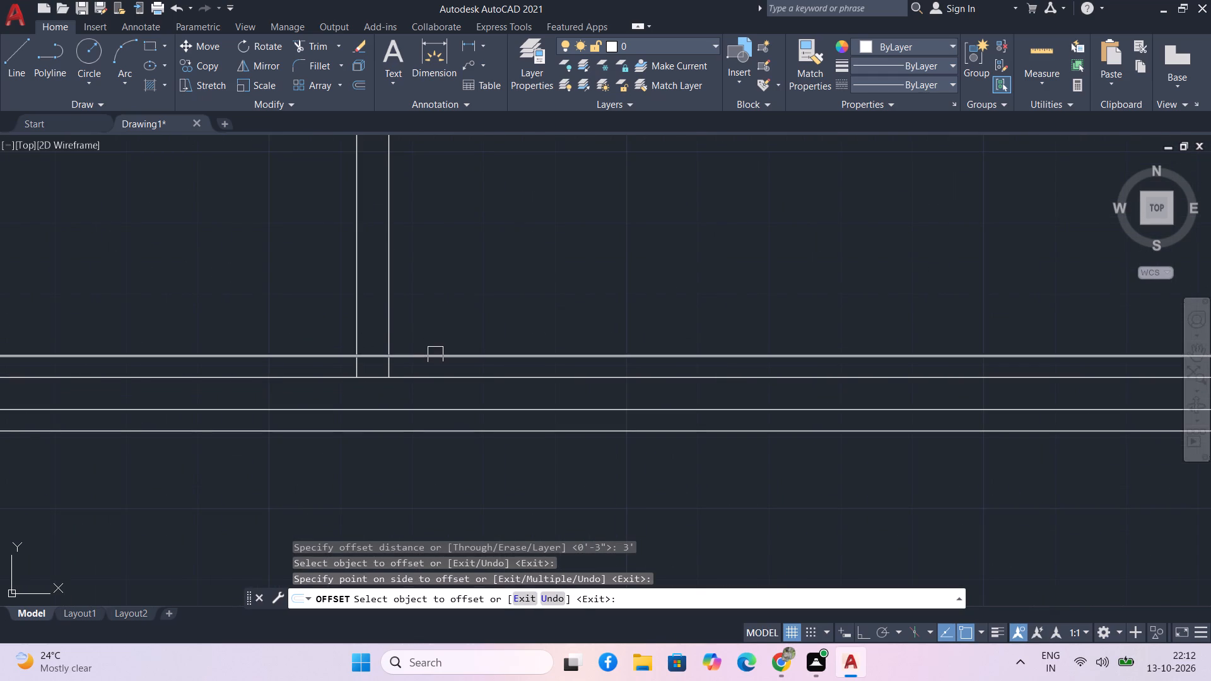
# Offset the 3" offset line above the upper horizontal partition wall another 3' upward, across the upper vertical partition.
pyautogui.moveTo(436, 354); pyautogui.dragTo(437, 326)
pyautogui.click(443, 298)
pyautogui.scroll(-2, 443, 298)
pyautogui.moveTo(450, 295); pyautogui.dragTo(469, 321, button='middle')
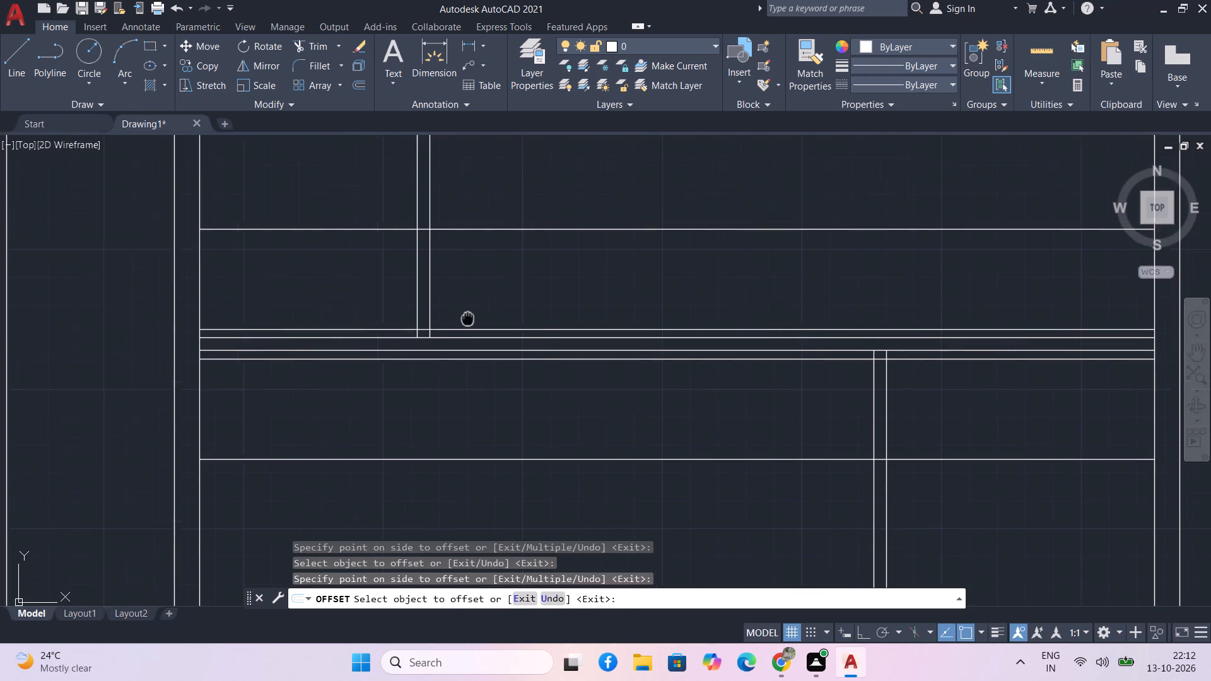
pyautogui.moveTo(469, 321); pyautogui.dragTo(469, 322, button='middle')
pyautogui.press('space')
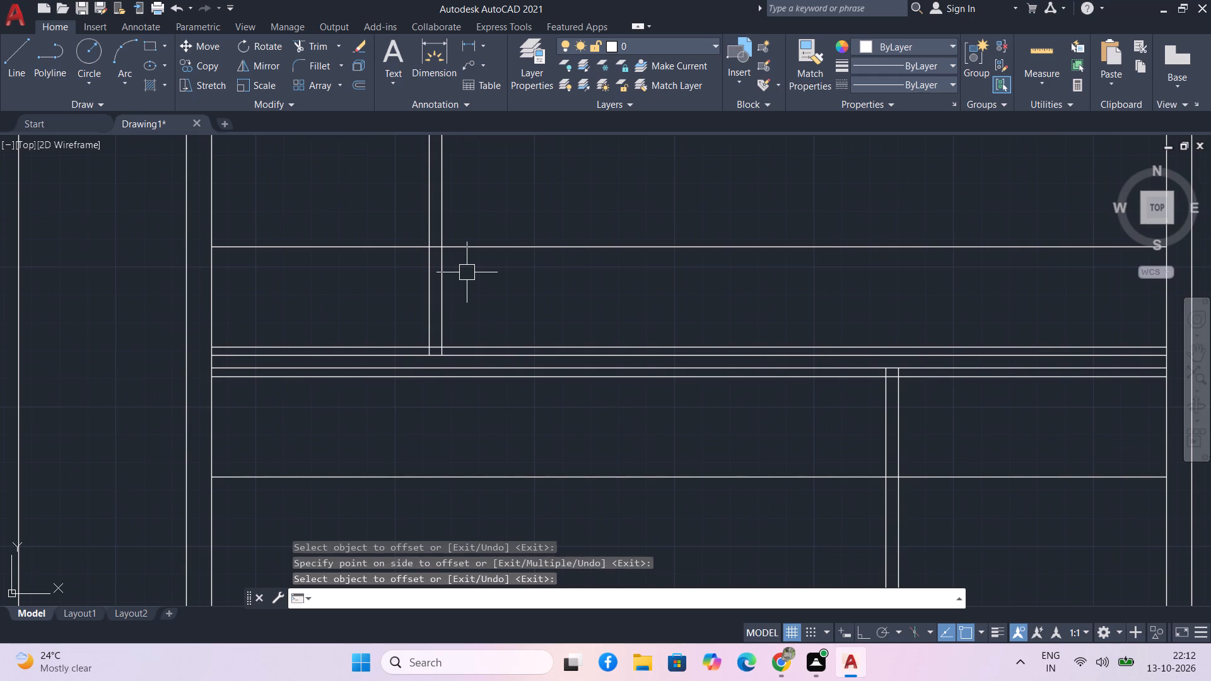
# Trim a 3' door opening in the vertical partition above the horizontal wall, clearing the surplus offset lines on both sides.
pyautogui.write('tr')
pyautogui.press('space')
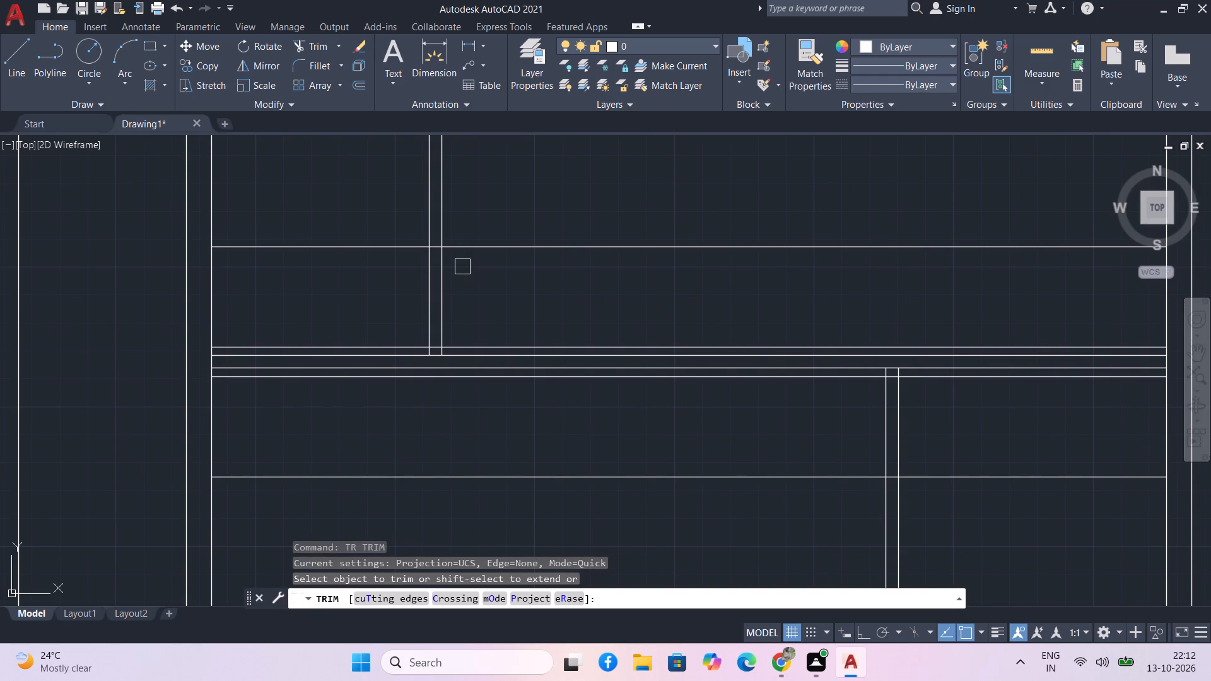
pyautogui.moveTo(477, 281); pyautogui.dragTo(487, 220)
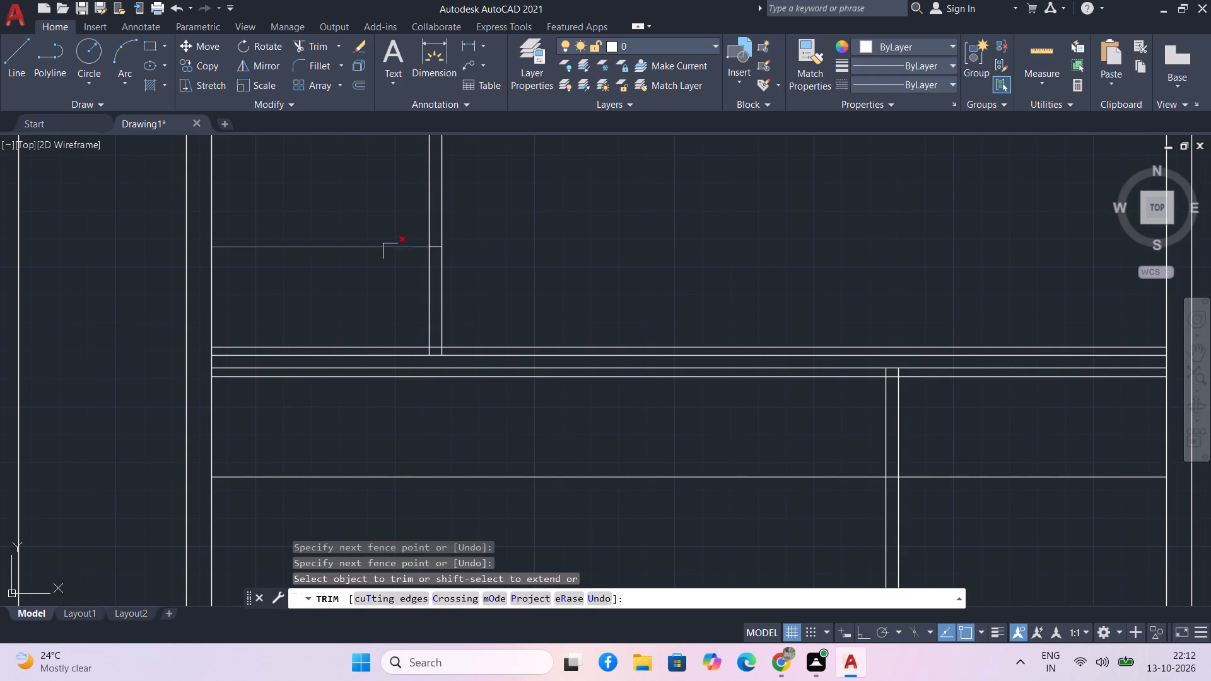
pyautogui.click(390, 250)
pyautogui.moveTo(401, 286); pyautogui.dragTo(525, 277)
pyautogui.moveTo(545, 308); pyautogui.dragTo(513, 275, button='middle')
pyautogui.scroll(1, 517, 306)
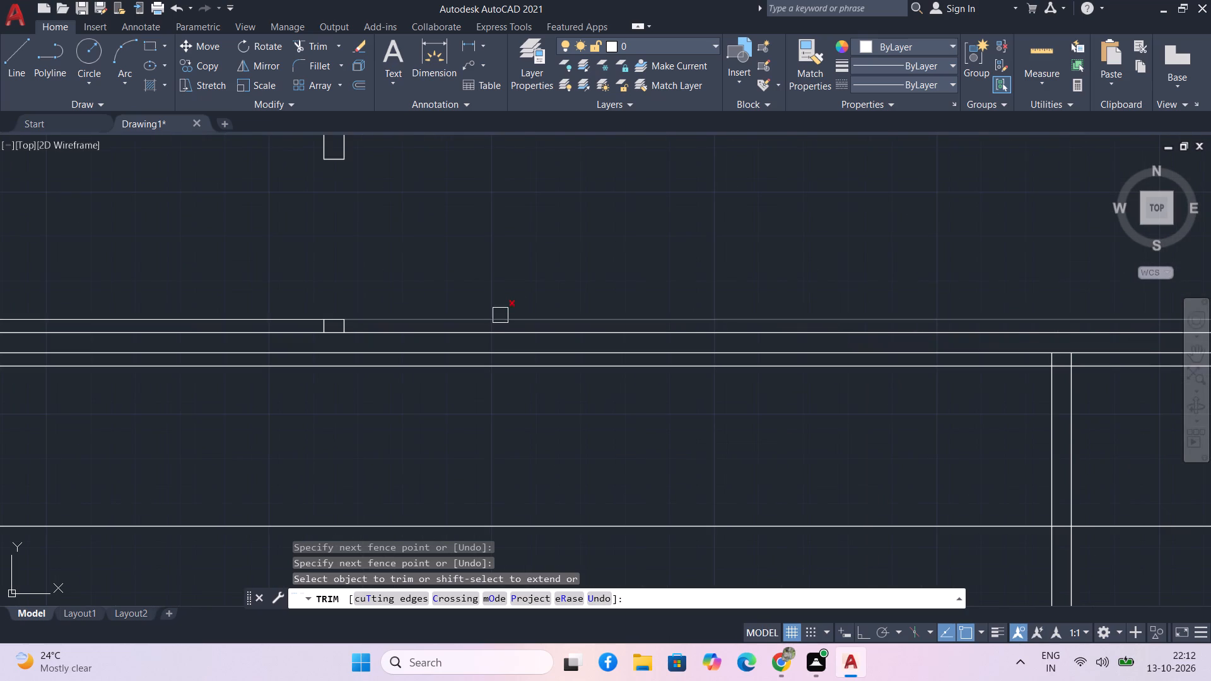
pyautogui.click(499, 317)
pyautogui.click(286, 315)
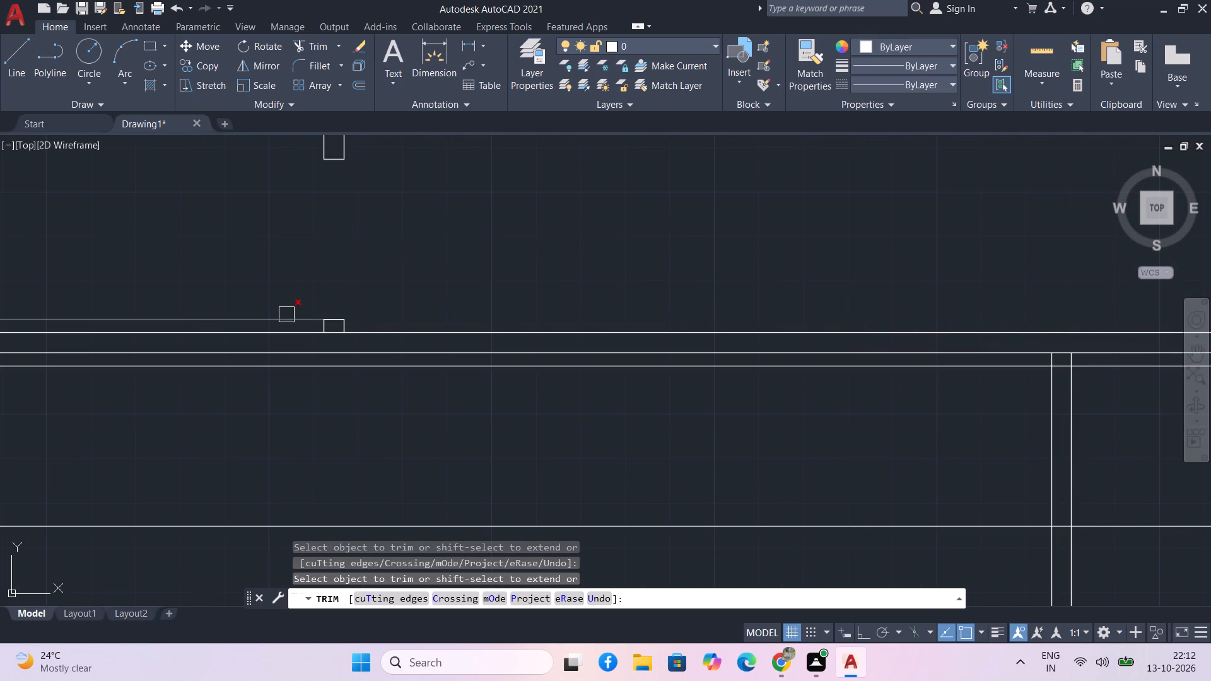
# Trim a 3' door opening in the small room's vertical wall below the horizontal partition, clearing the surplus offset lines.
pyautogui.moveTo(431, 416); pyautogui.dragTo(401, 374, button='middle')
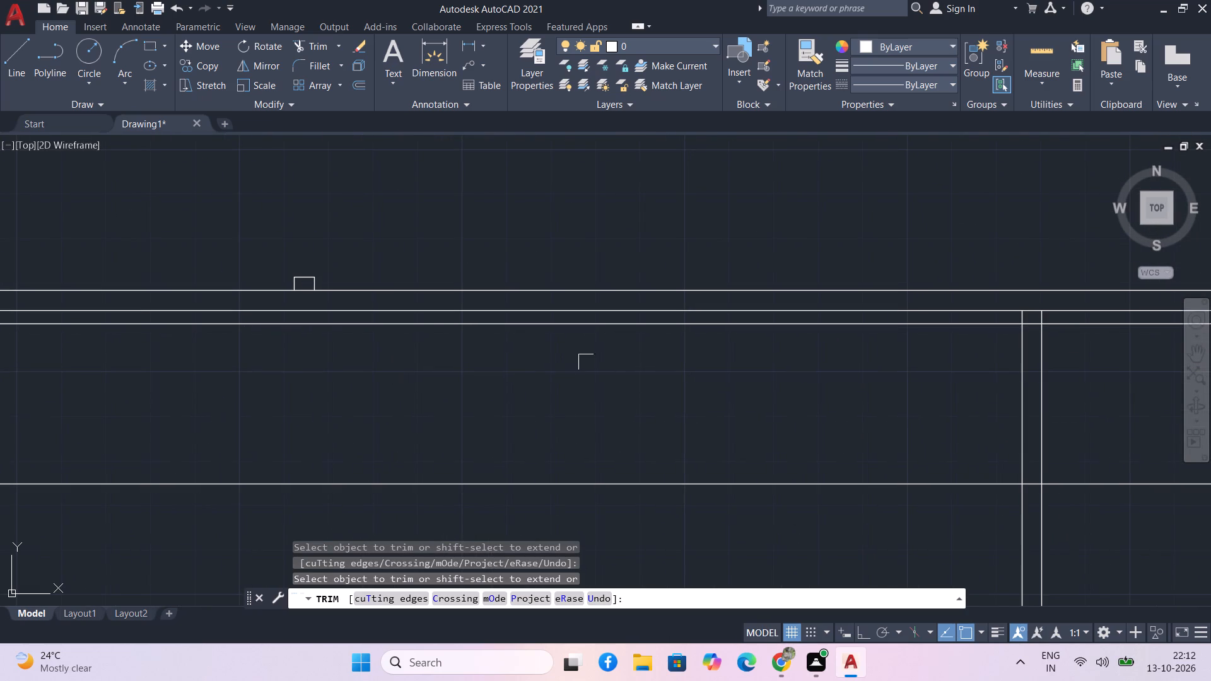
pyautogui.click(657, 327)
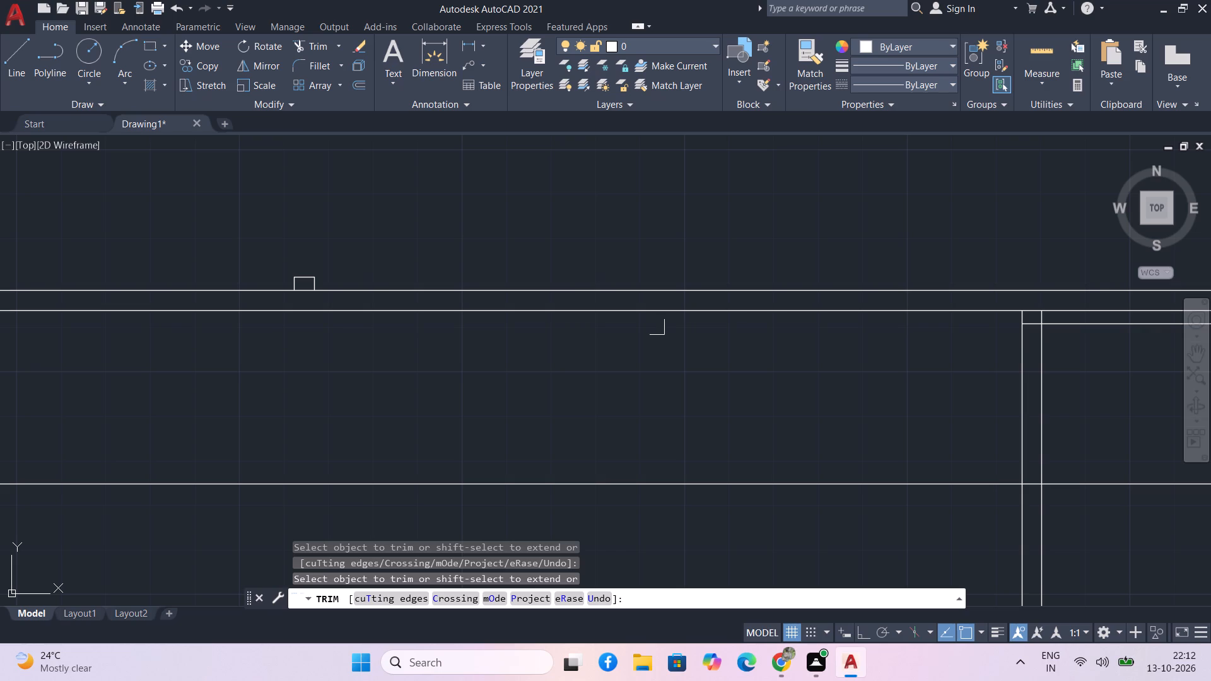
pyautogui.click(1079, 330)
pyautogui.moveTo(1111, 446); pyautogui.dragTo(1135, 518)
pyautogui.moveTo(1083, 494); pyautogui.dragTo(1015, 426)
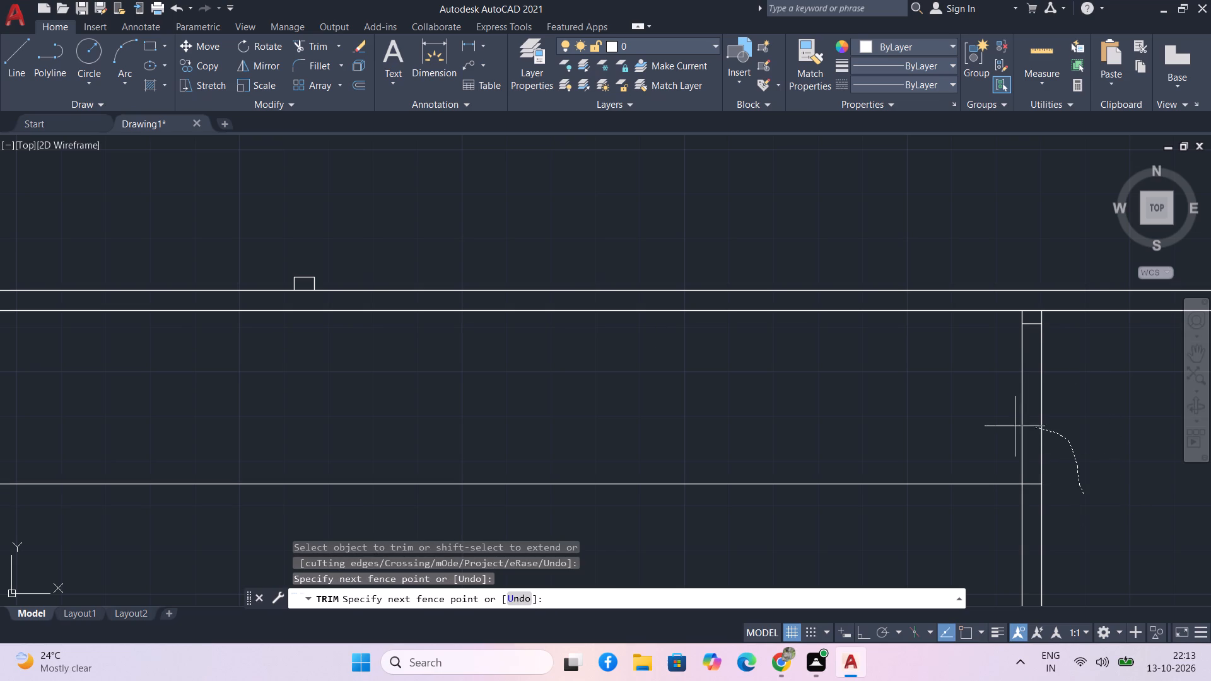
pyautogui.moveTo(1015, 426); pyautogui.dragTo(747, 505)
# Extend the right line of the upper door stub down to the lower line of the horizontal partition wall.
pyautogui.moveTo(906, 459); pyautogui.dragTo(835, 456, button='middle')
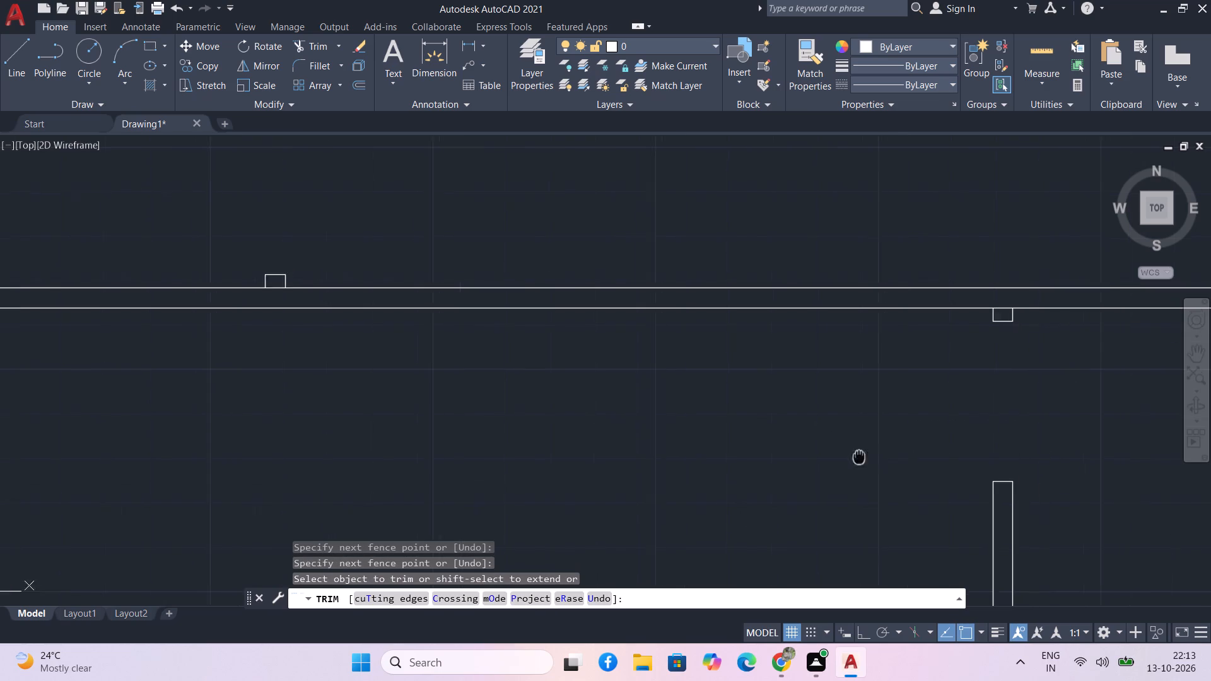
pyautogui.moveTo(835, 456); pyautogui.dragTo(723, 435, button='middle')
pyautogui.scroll(-2, 721, 434)
pyautogui.moveTo(724, 452); pyautogui.dragTo(736, 422, button='middle')
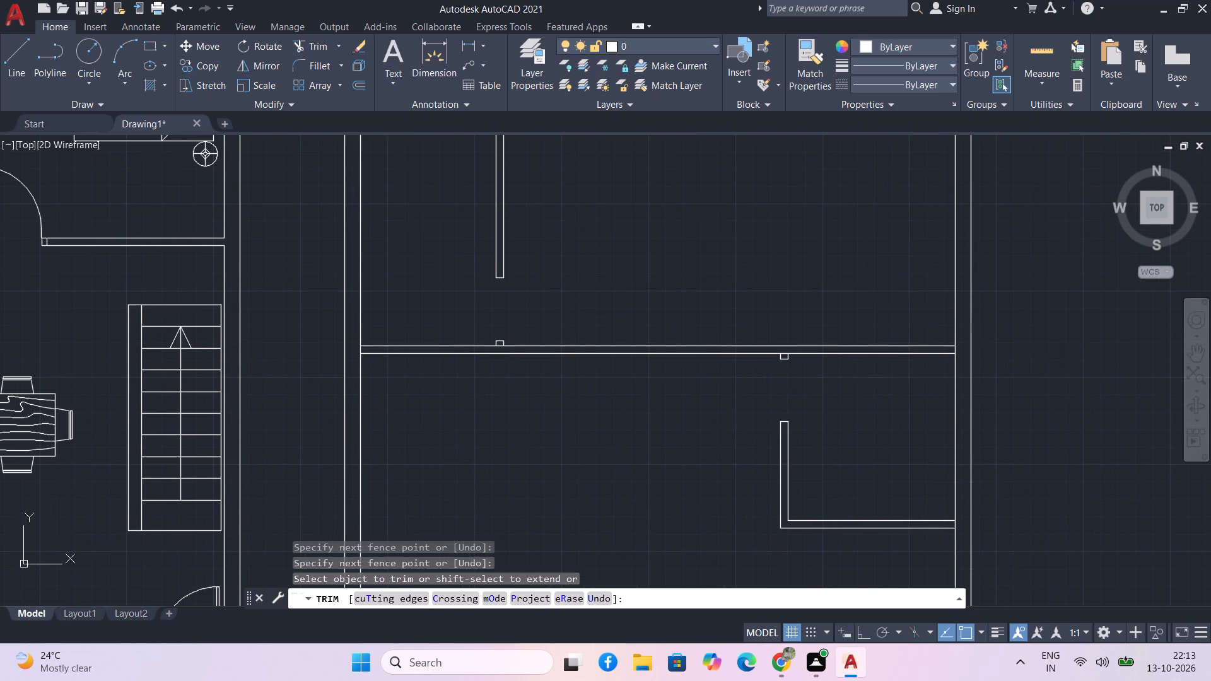
pyautogui.moveTo(736, 422); pyautogui.dragTo(741, 451, button='middle')
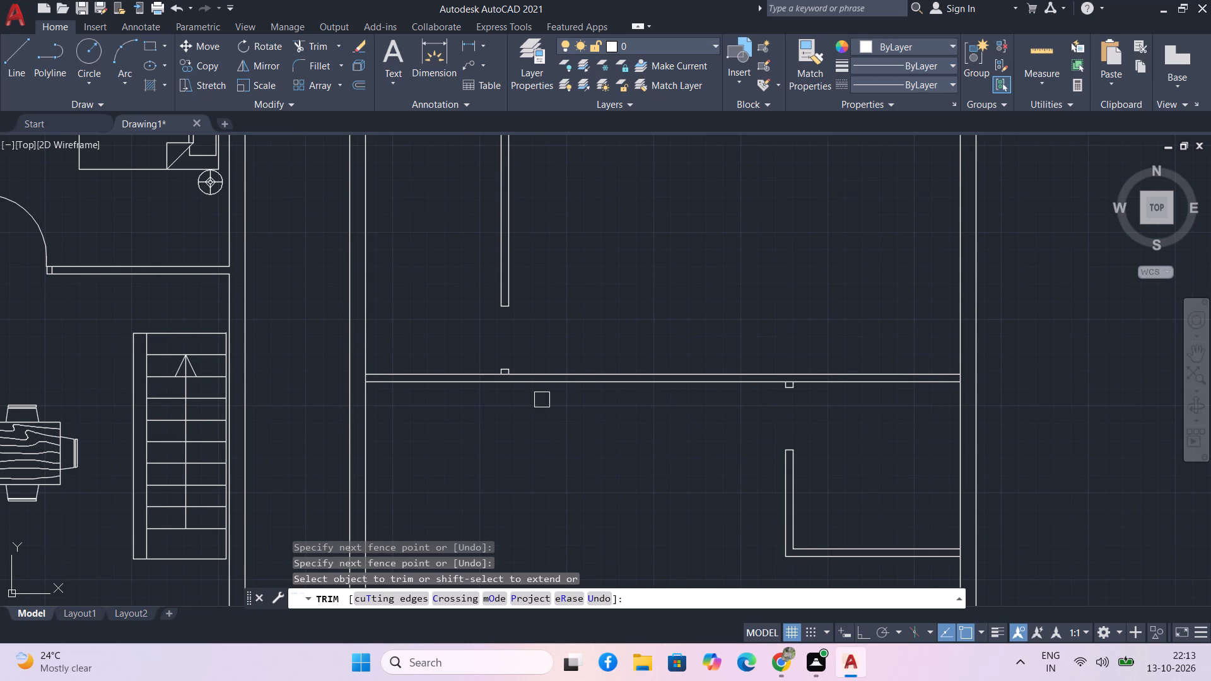
pyautogui.scroll(2, 542, 400)
pyautogui.moveTo(552, 420); pyautogui.dragTo(542, 430, button='middle')
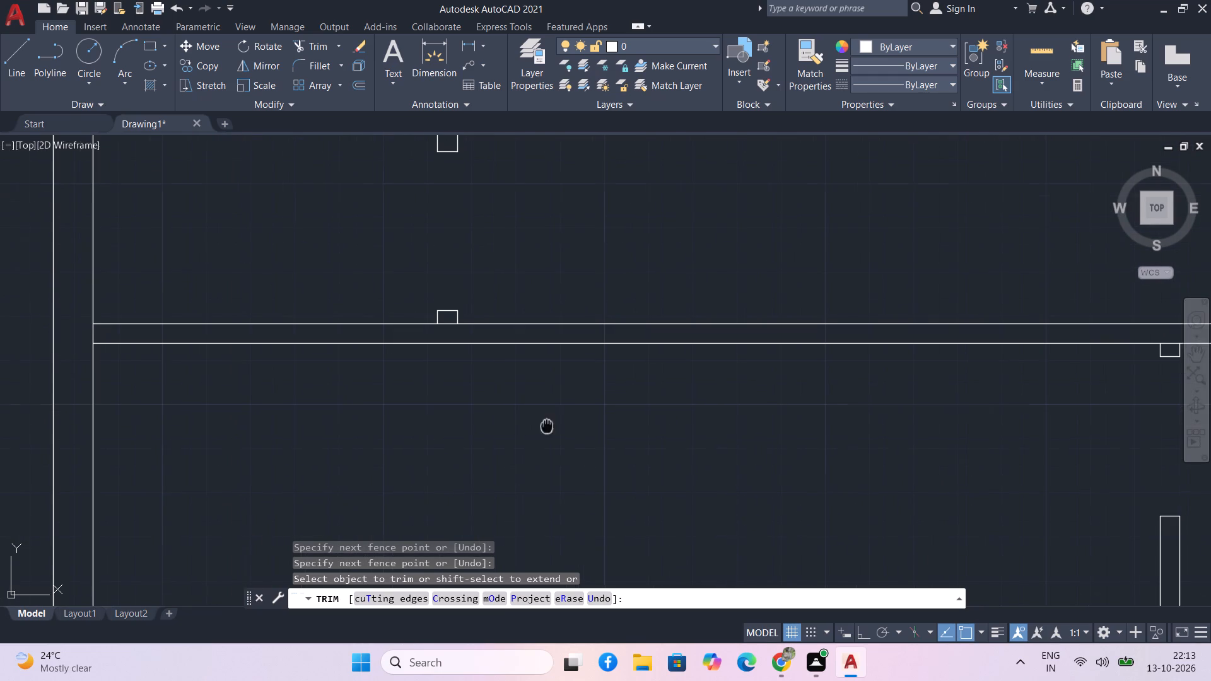
pyautogui.moveTo(542, 430); pyautogui.dragTo(471, 448, button='middle')
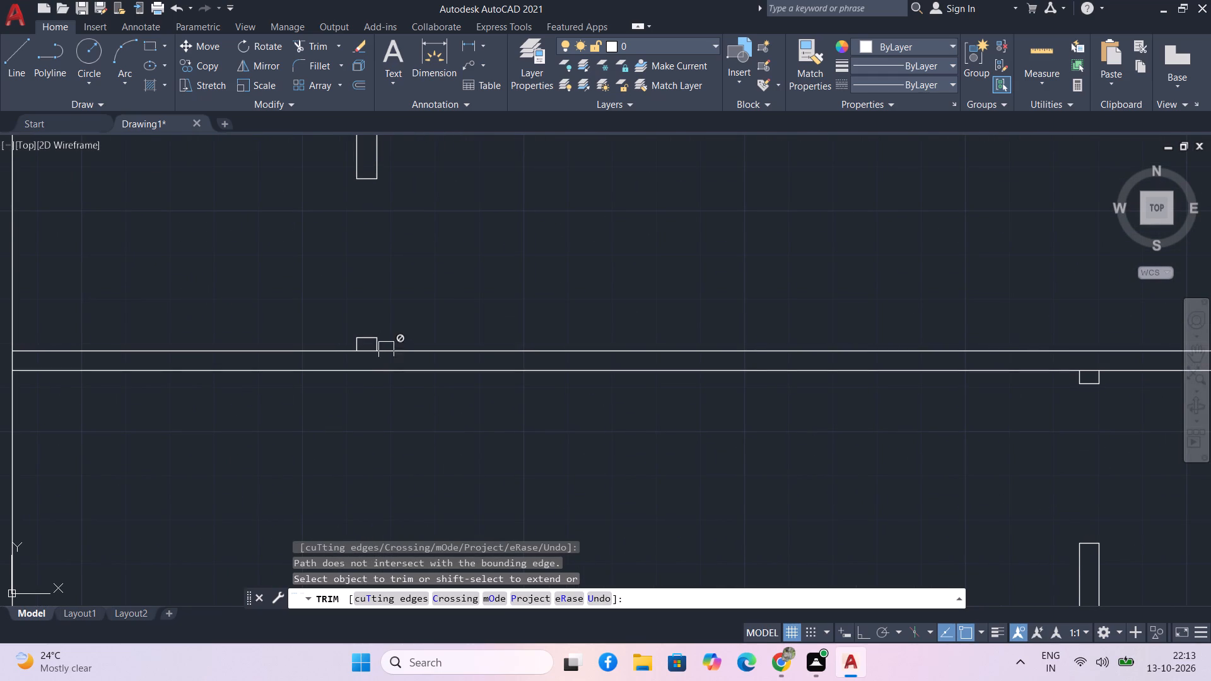
pyautogui.keyDown('shift'); pyautogui.click(383, 346); pyautogui.keyUp('shift')
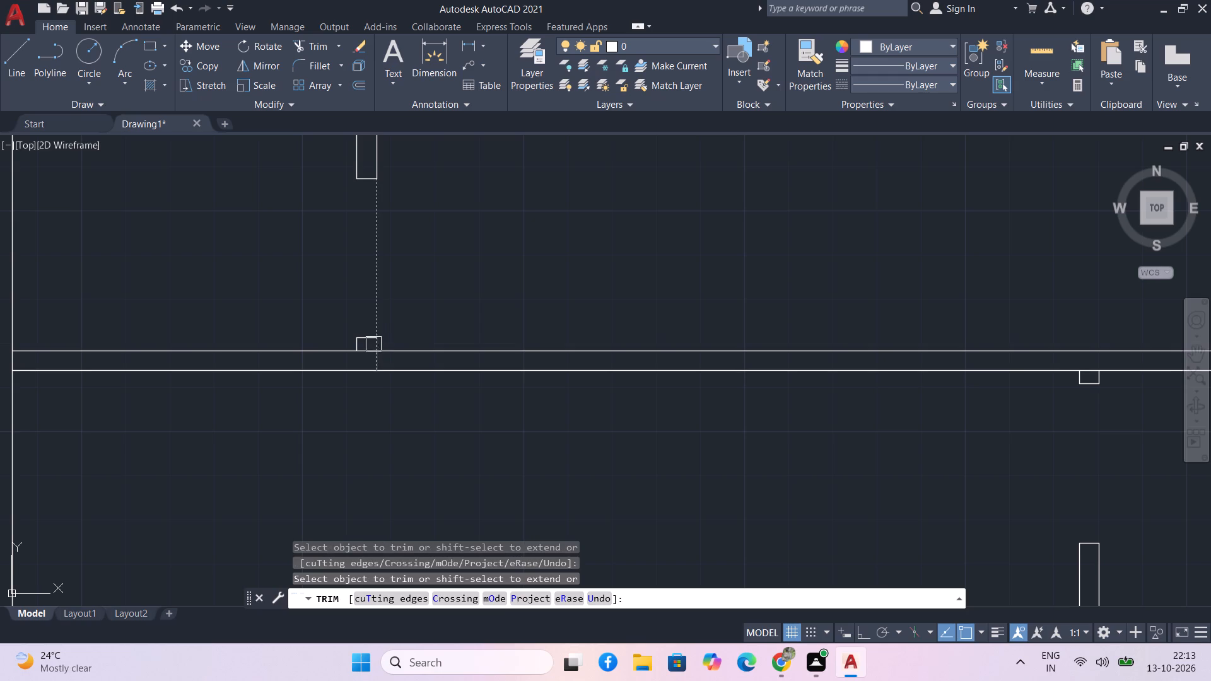
pyautogui.press('space')
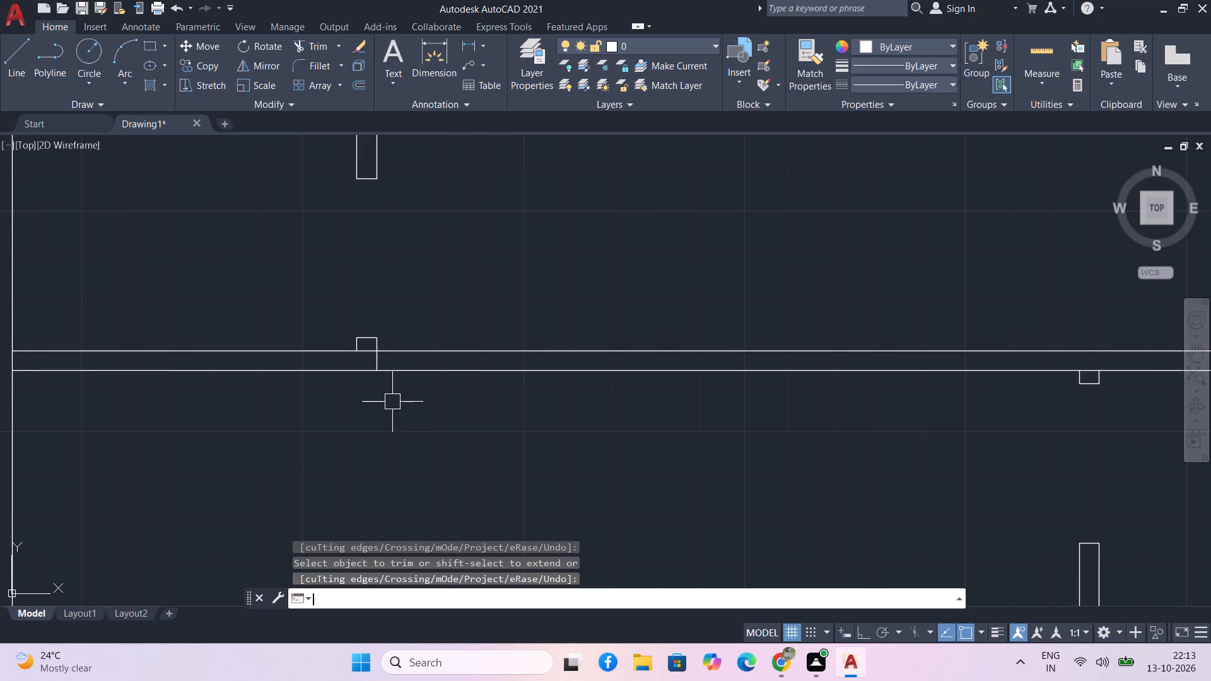
# Offset the extended stub line 3" to the right across the horizontal partition wall.
pyautogui.write('o')
pyautogui.press('space')
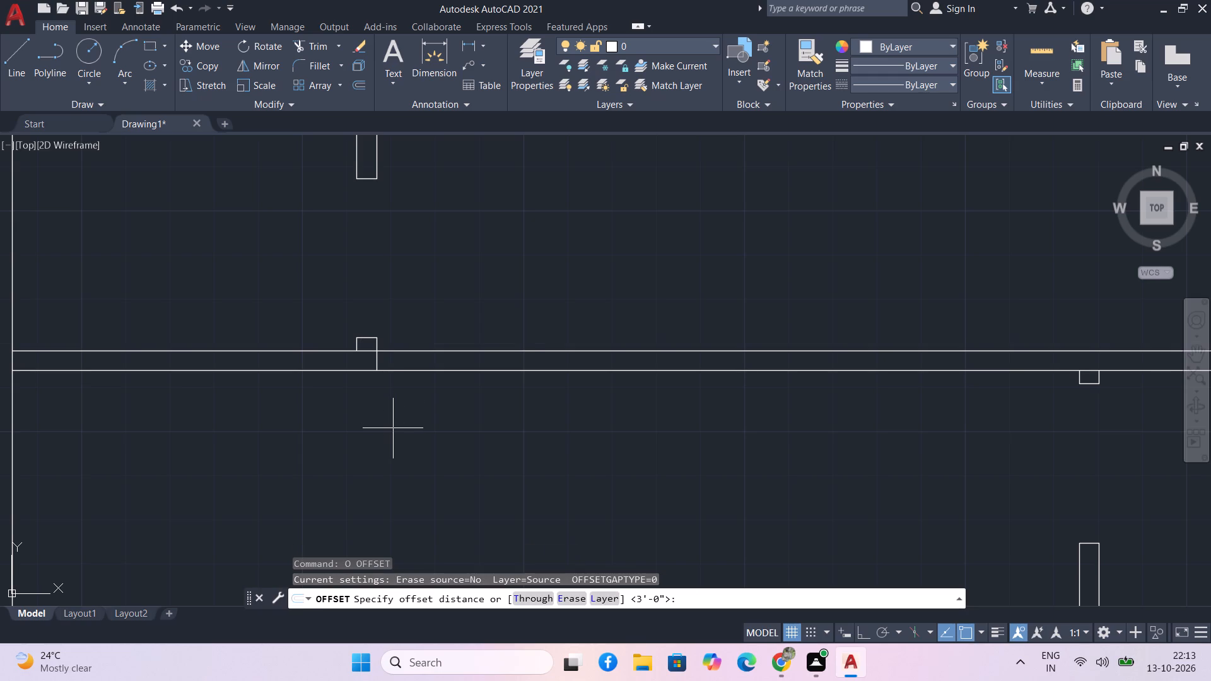
pyautogui.press('3')
pyautogui.press('Return')
pyautogui.scroll(1, 377, 363)
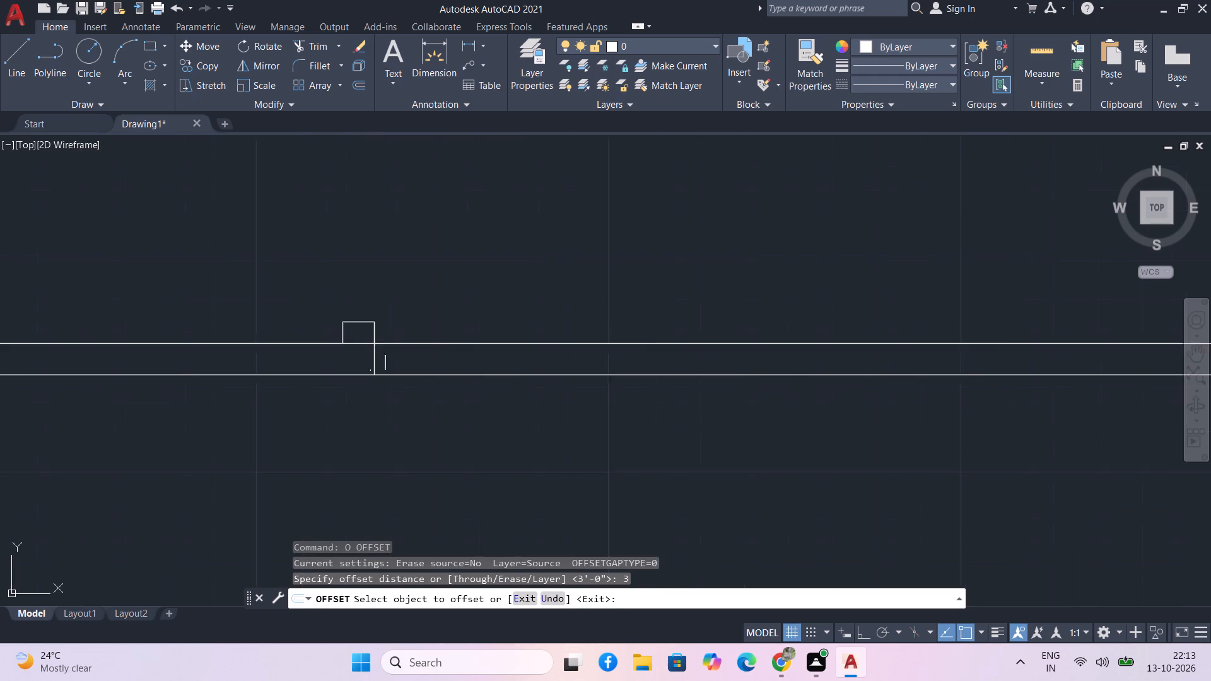
pyautogui.scroll(1, 378, 363)
pyautogui.click(372, 368)
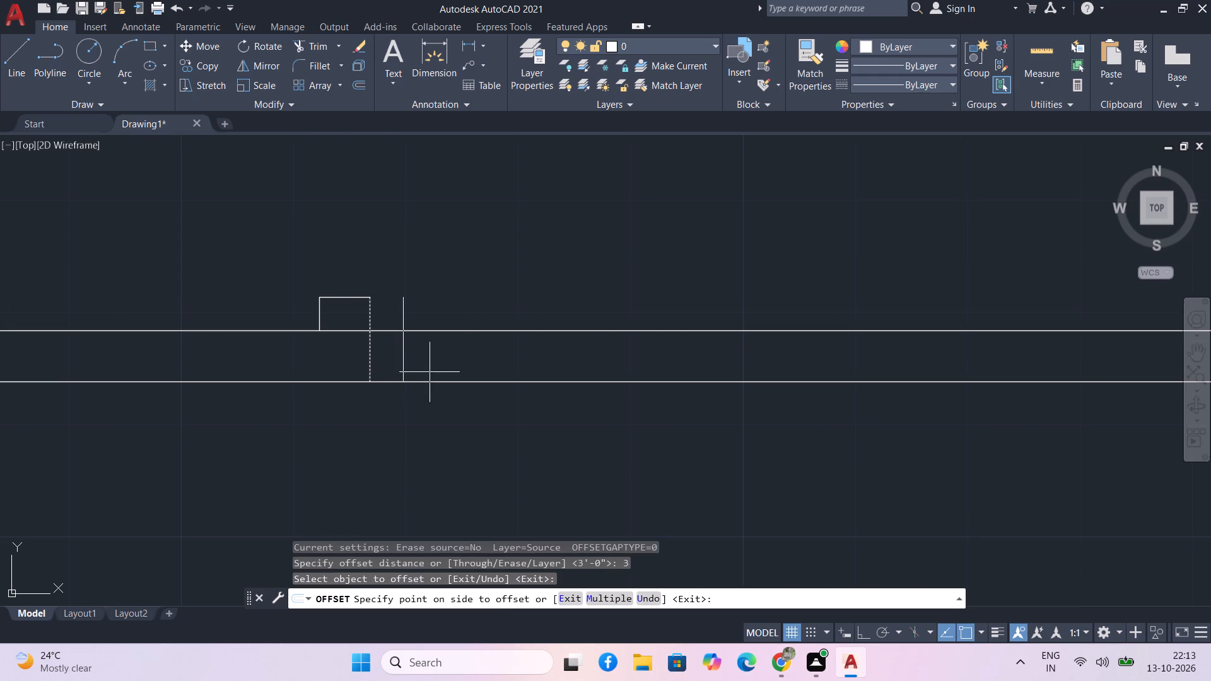
pyautogui.click(466, 368)
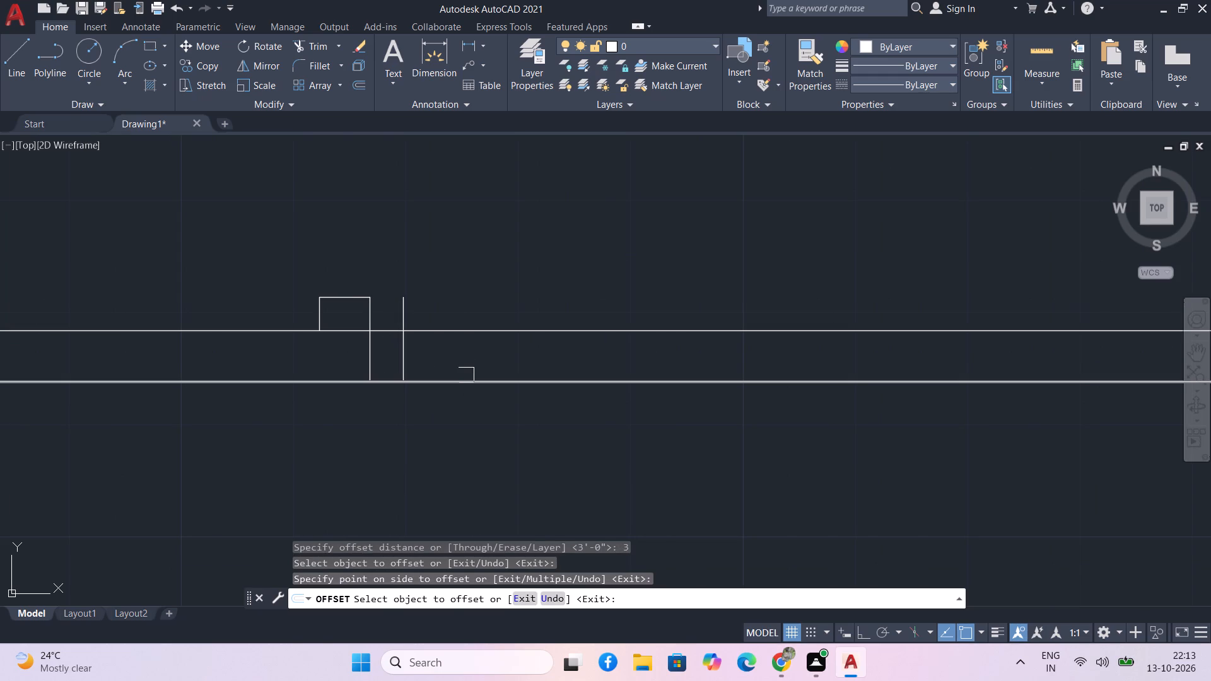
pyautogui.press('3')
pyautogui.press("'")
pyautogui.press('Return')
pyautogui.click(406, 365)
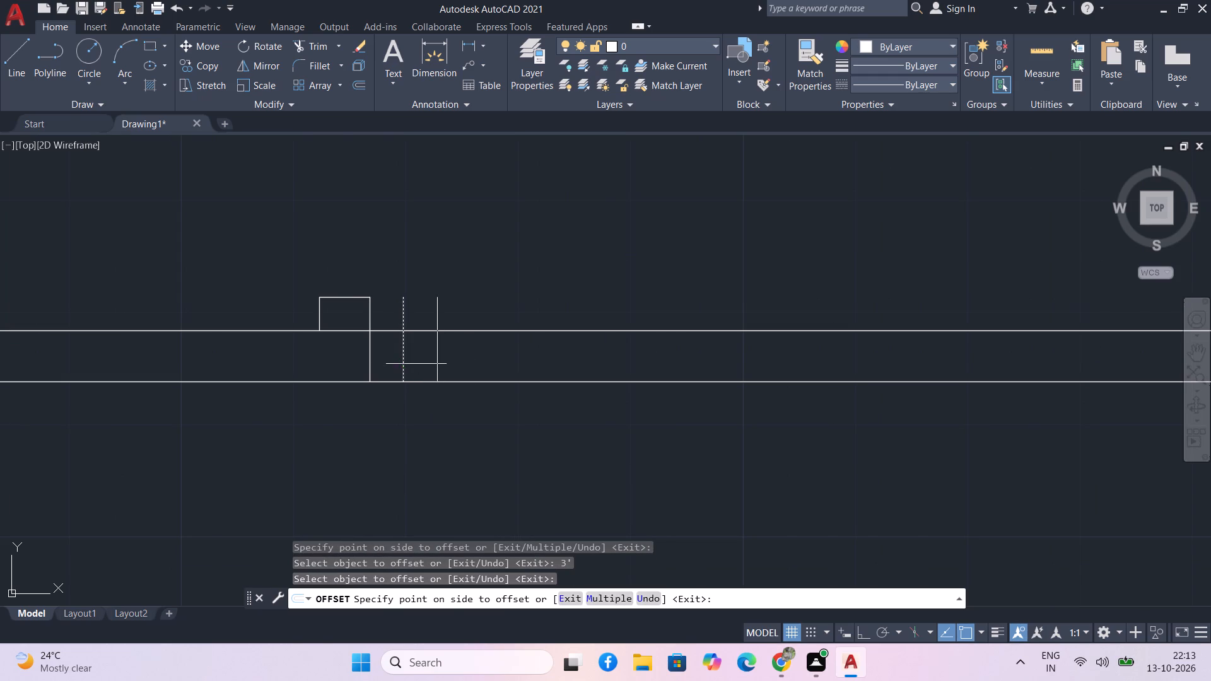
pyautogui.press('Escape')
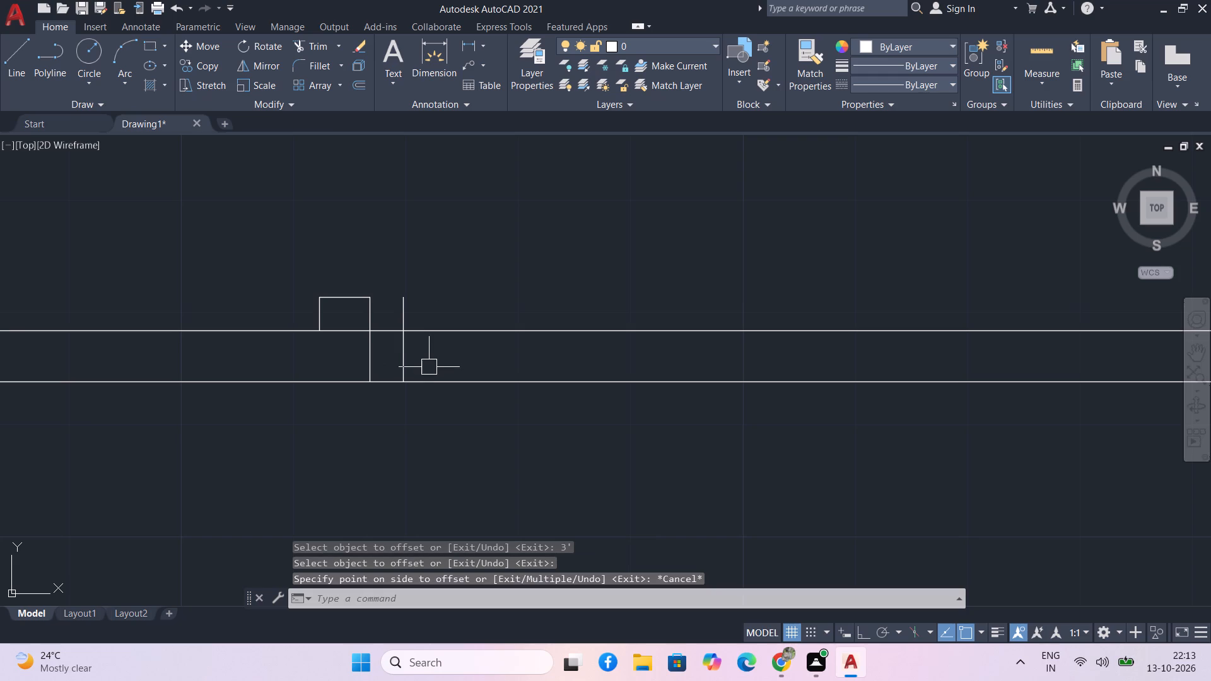
# Offset the new 3" jamb line another 3' to the right along the horizontal partition wall.
pyautogui.write('o')
pyautogui.press('space')
pyautogui.press('3')
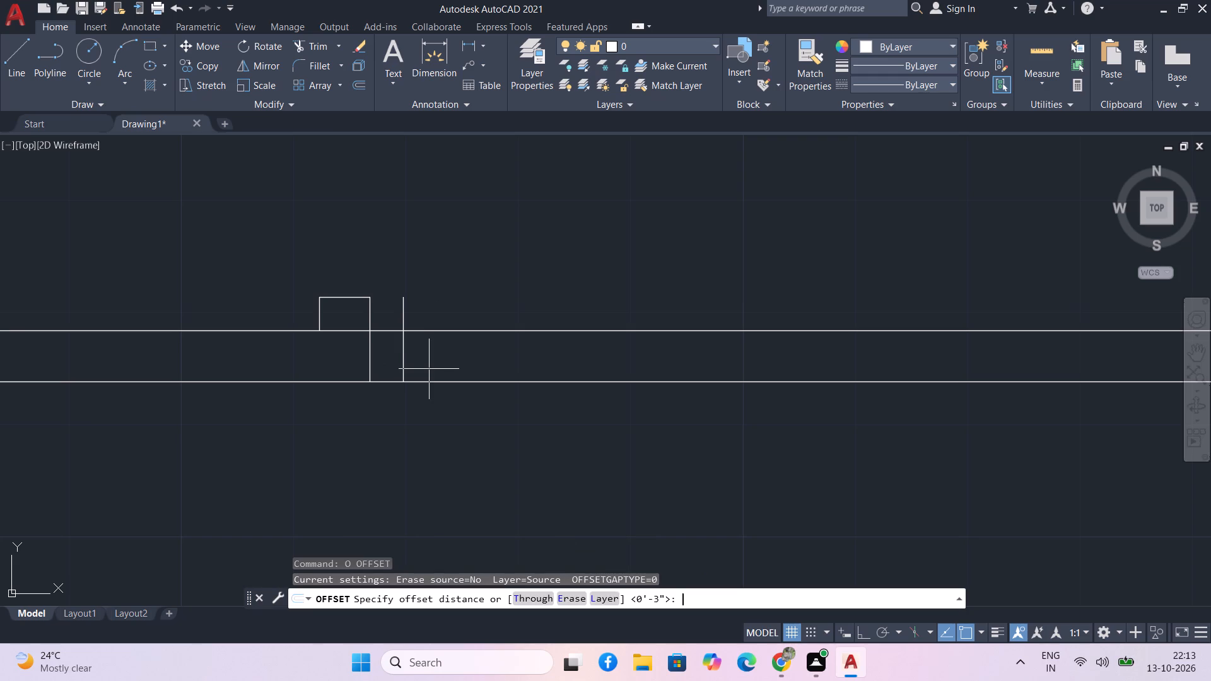
pyautogui.press("'")
pyautogui.press('Return')
pyautogui.click(408, 364)
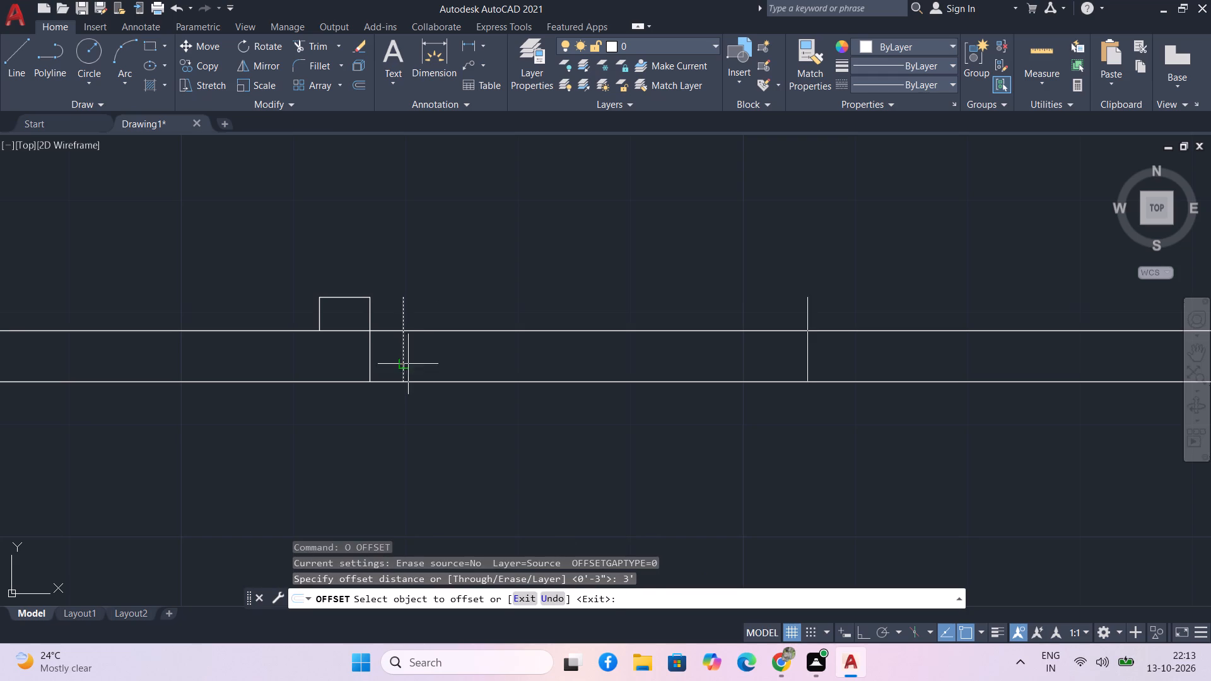
pyautogui.click(537, 366)
pyautogui.press('Escape')
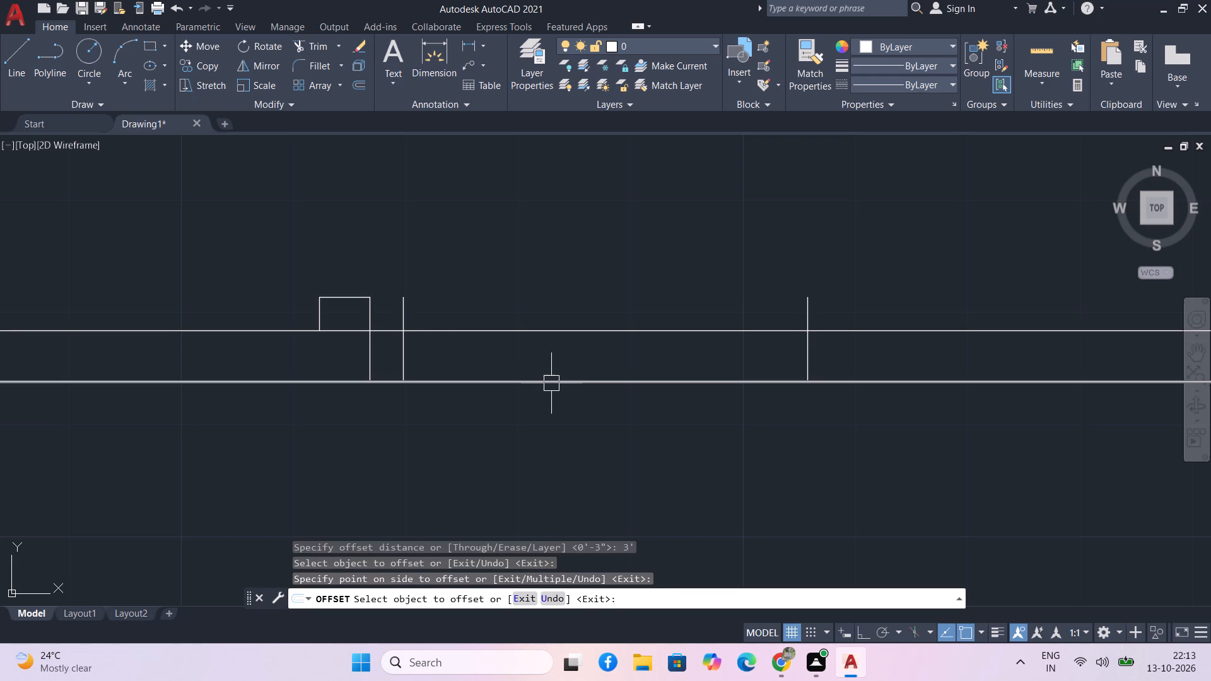
# Trim the horizontal partition between the two jamb lines into a 3' door opening and cut off the jamb ends above the wall.
pyautogui.write('tr')
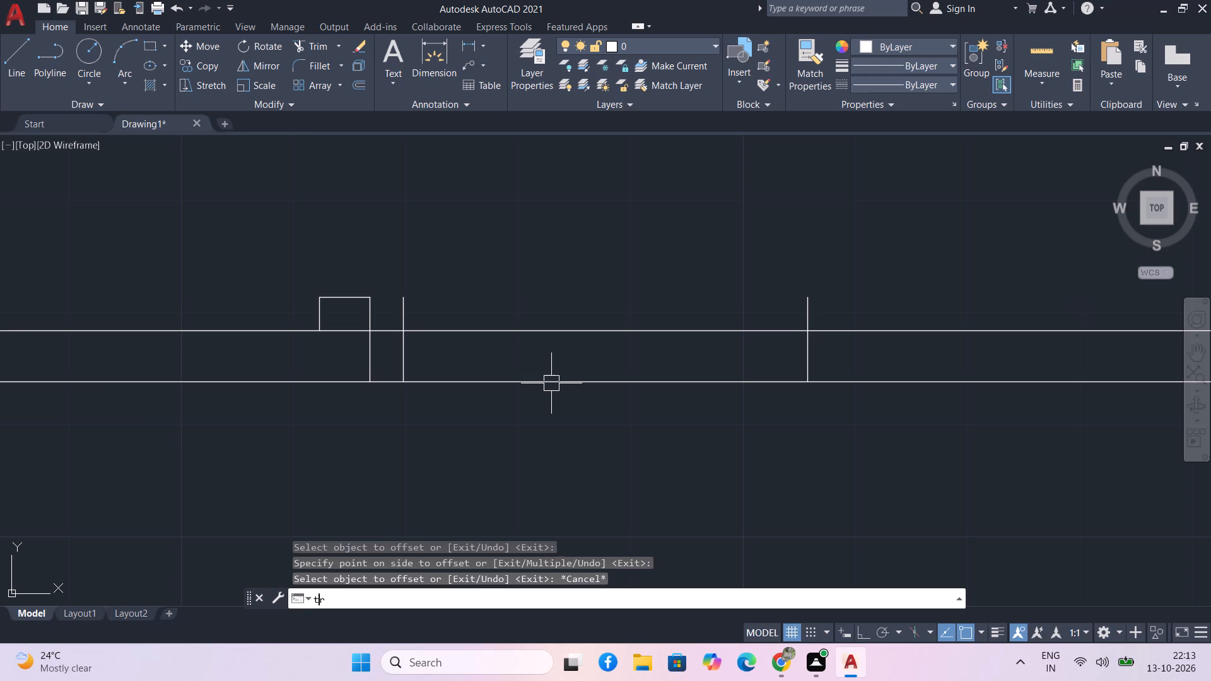
pyautogui.press('space')
pyautogui.moveTo(553, 405); pyautogui.dragTo(551, 291)
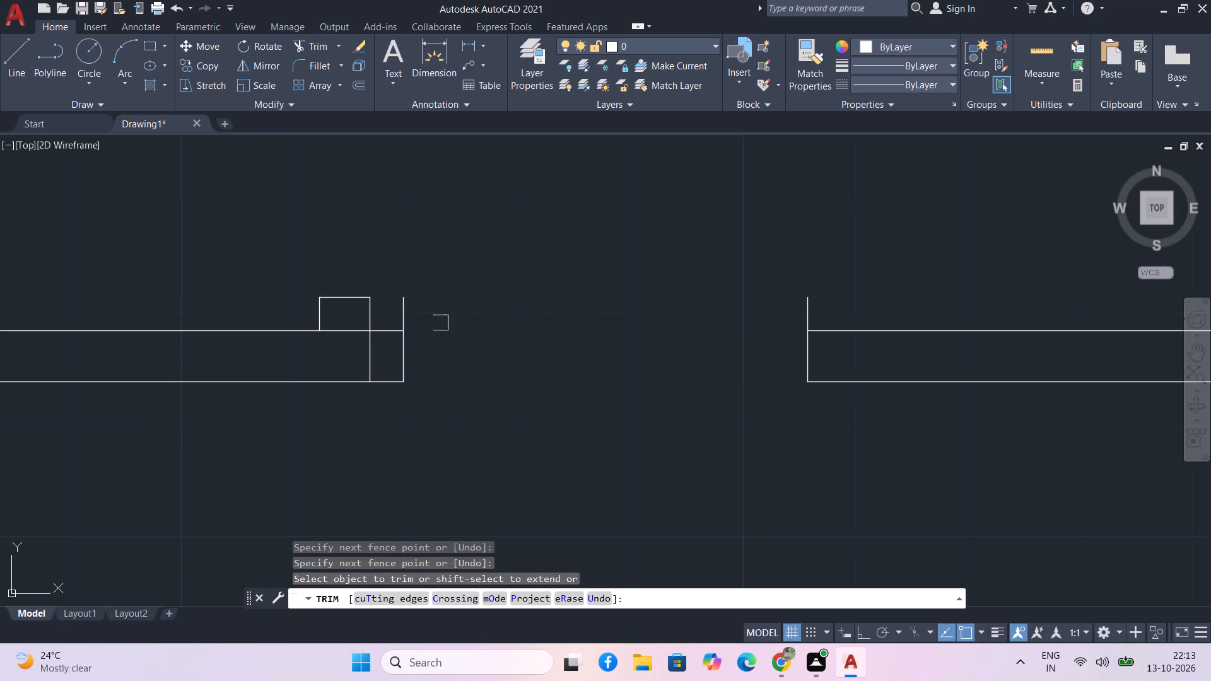
pyautogui.click(404, 317)
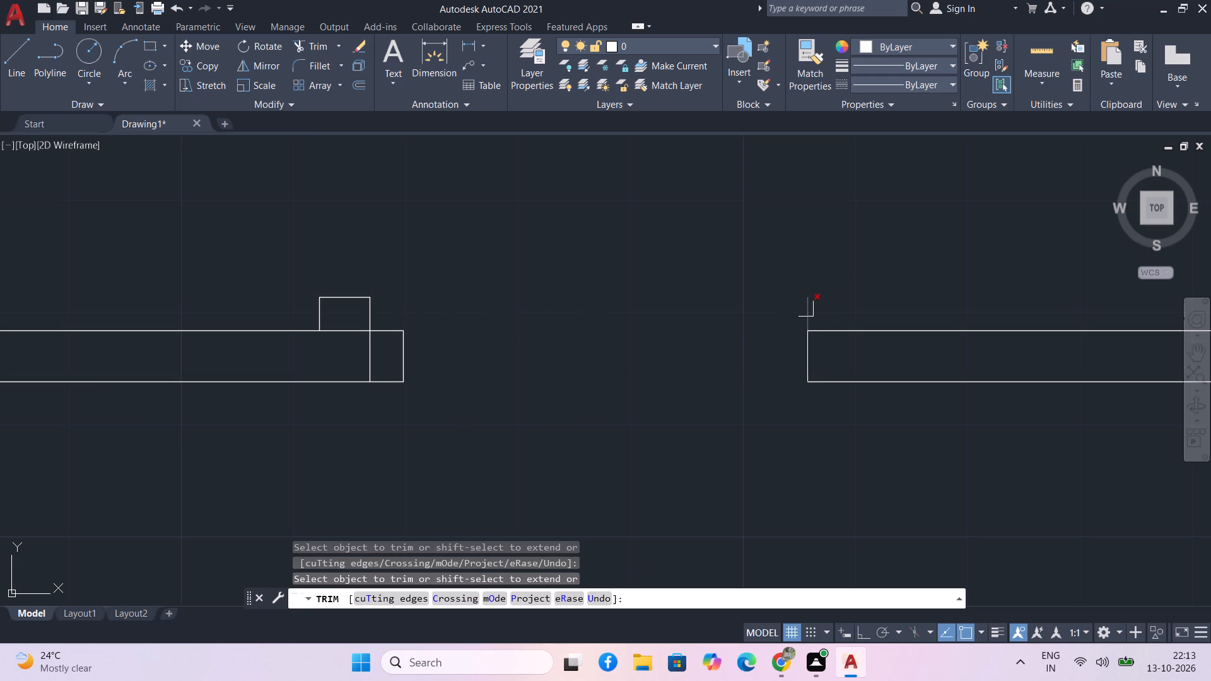
pyautogui.click(805, 310)
pyautogui.scroll(-1, 522, 334)
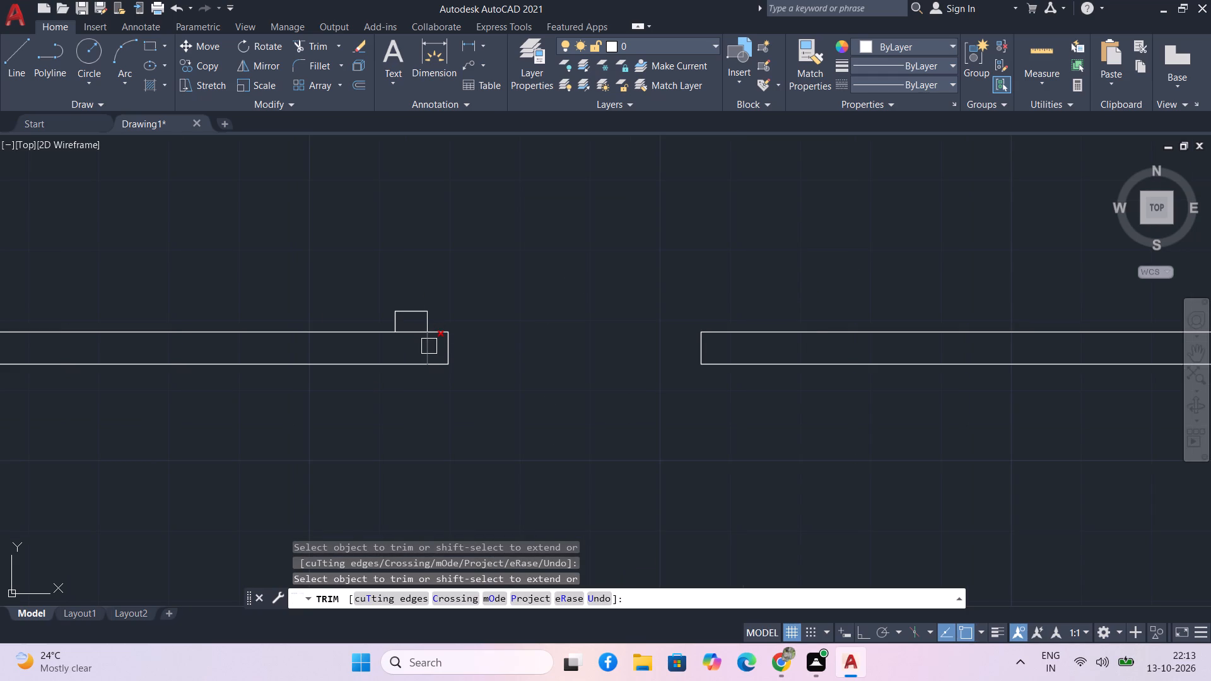
pyautogui.moveTo(584, 344); pyautogui.dragTo(582, 344, button='middle')
pyautogui.moveTo(582, 344); pyautogui.dragTo(488, 335, button='middle')
pyautogui.press('Escape')
# Offset the right-hand jamb line of the horizontal partition's door opening 3" to the right, into the wall.
pyautogui.write('o')
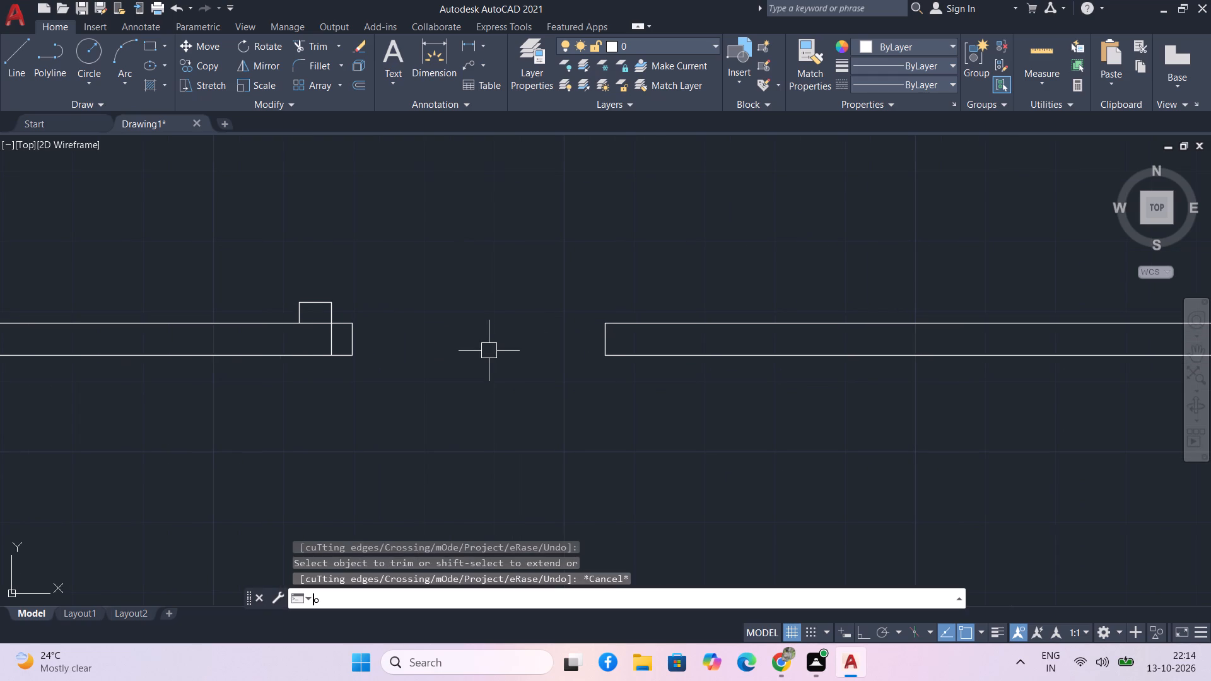
pyautogui.press('space')
pyautogui.press('3')
pyautogui.press('Return')
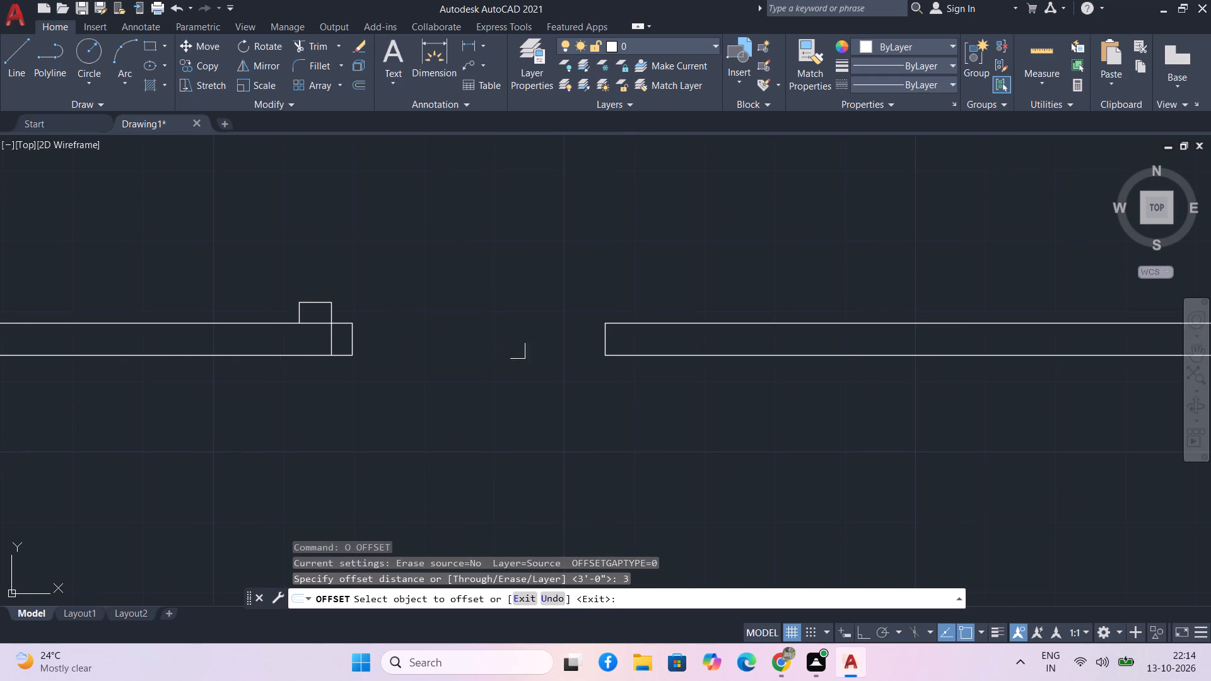
pyautogui.scroll(2, 620, 340)
pyautogui.click(572, 346)
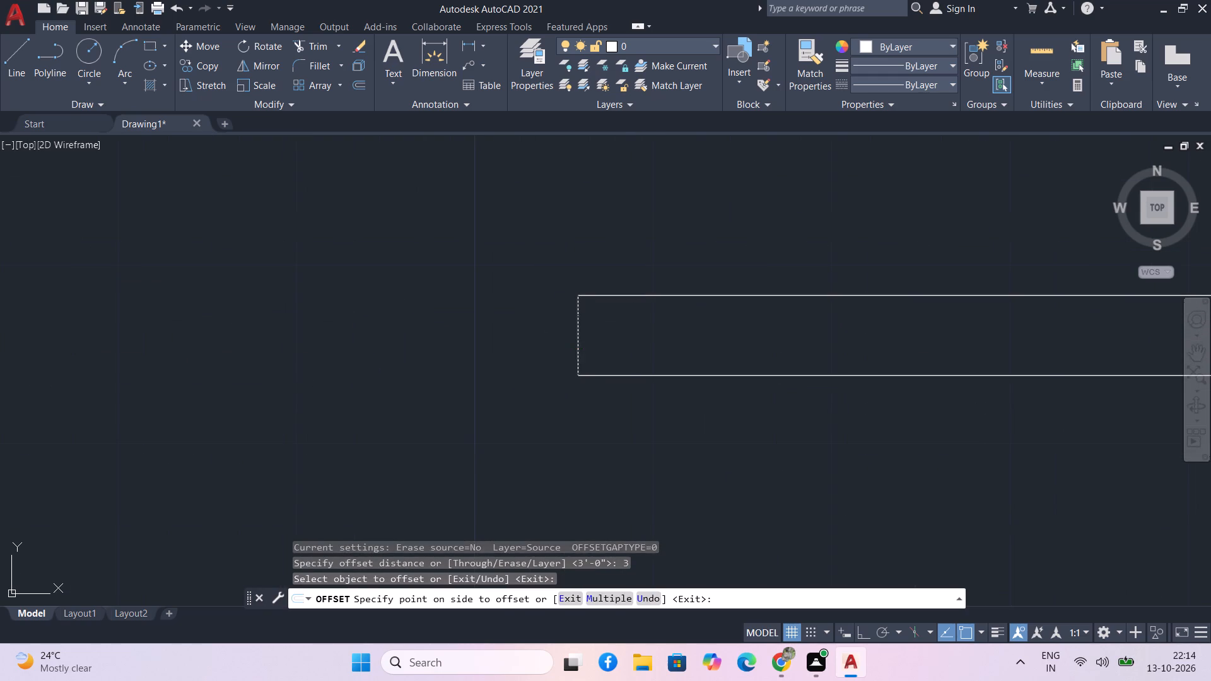
pyautogui.click(657, 342)
pyautogui.press('space')
pyautogui.scroll(-2, 667, 356)
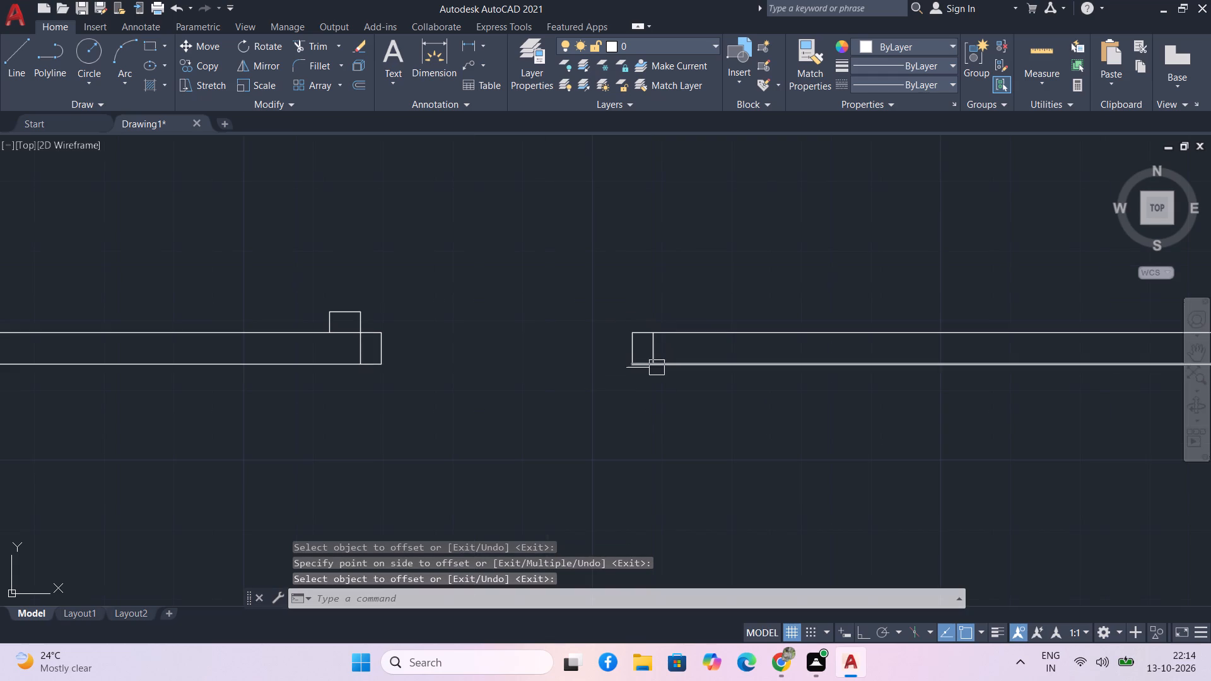
# Insert the Door - Imperial block from the architectural tool palette into the large room above the horizontal partition.
pyautogui.scroll(-1, 643, 407)
pyautogui.moveTo(643, 419); pyautogui.dragTo(650, 494, button='middle')
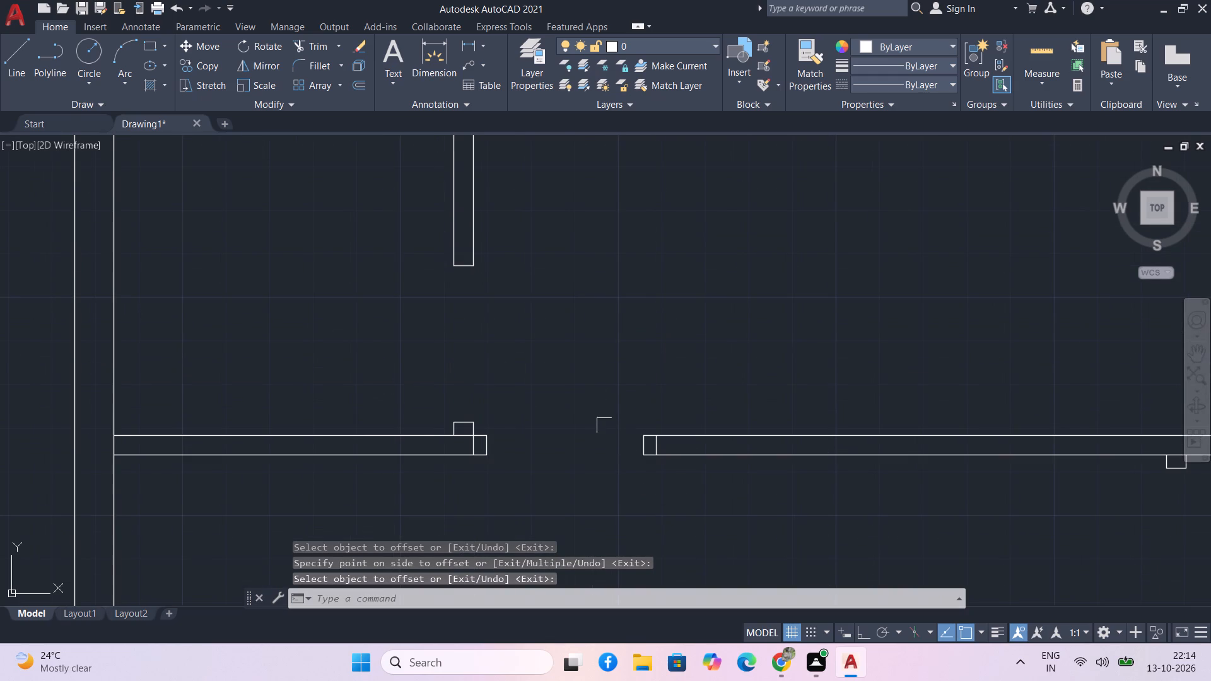
pyautogui.moveTo(896, 495); pyautogui.dragTo(790, 446, button='middle')
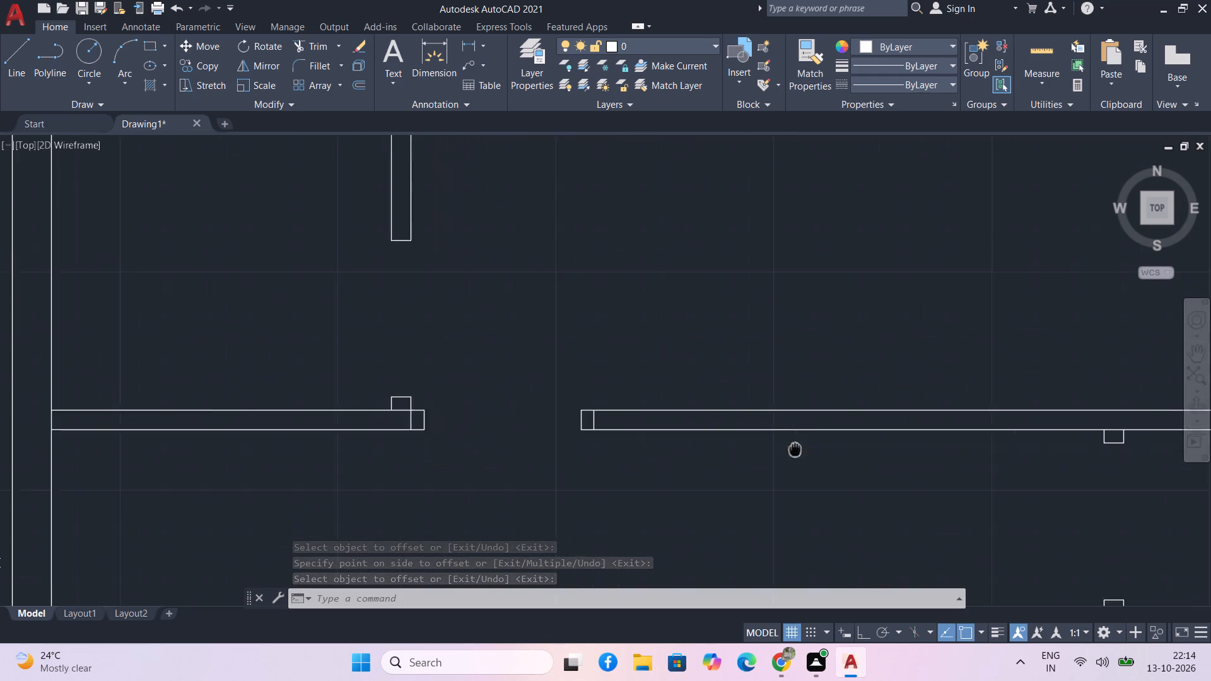
pyautogui.moveTo(790, 446); pyautogui.dragTo(766, 437, button='middle')
pyautogui.scroll(-2, 766, 437)
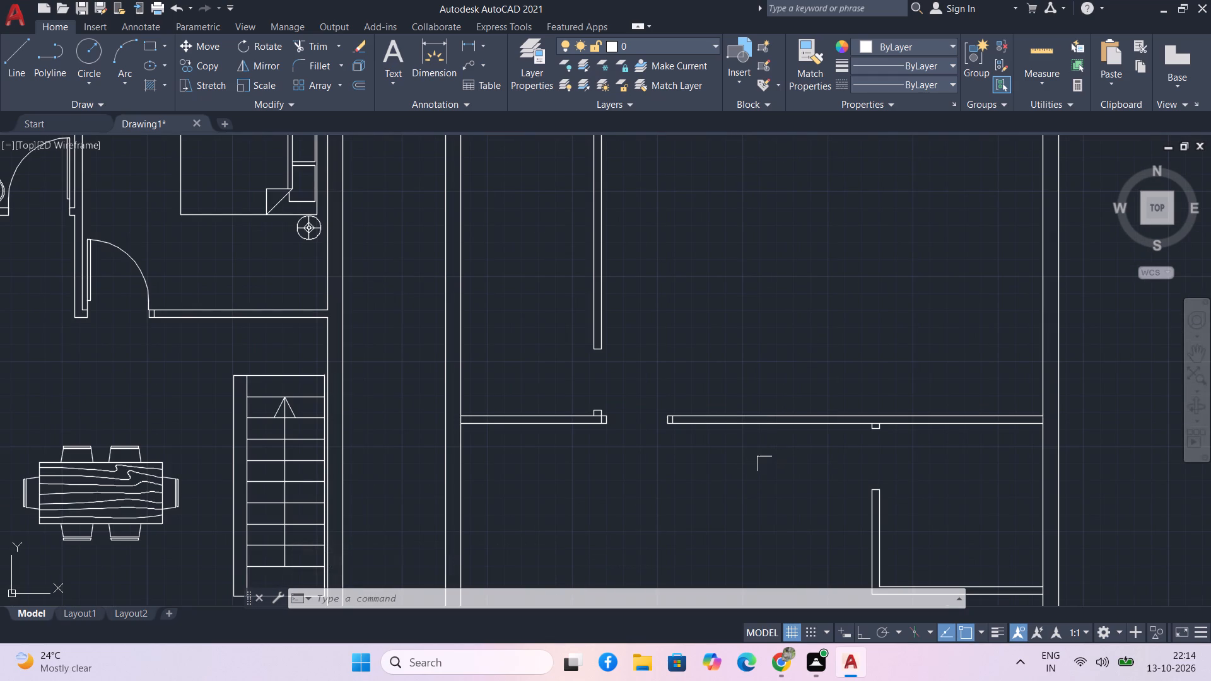
pyautogui.press('t')
pyautogui.write('p')
pyautogui.press('space')
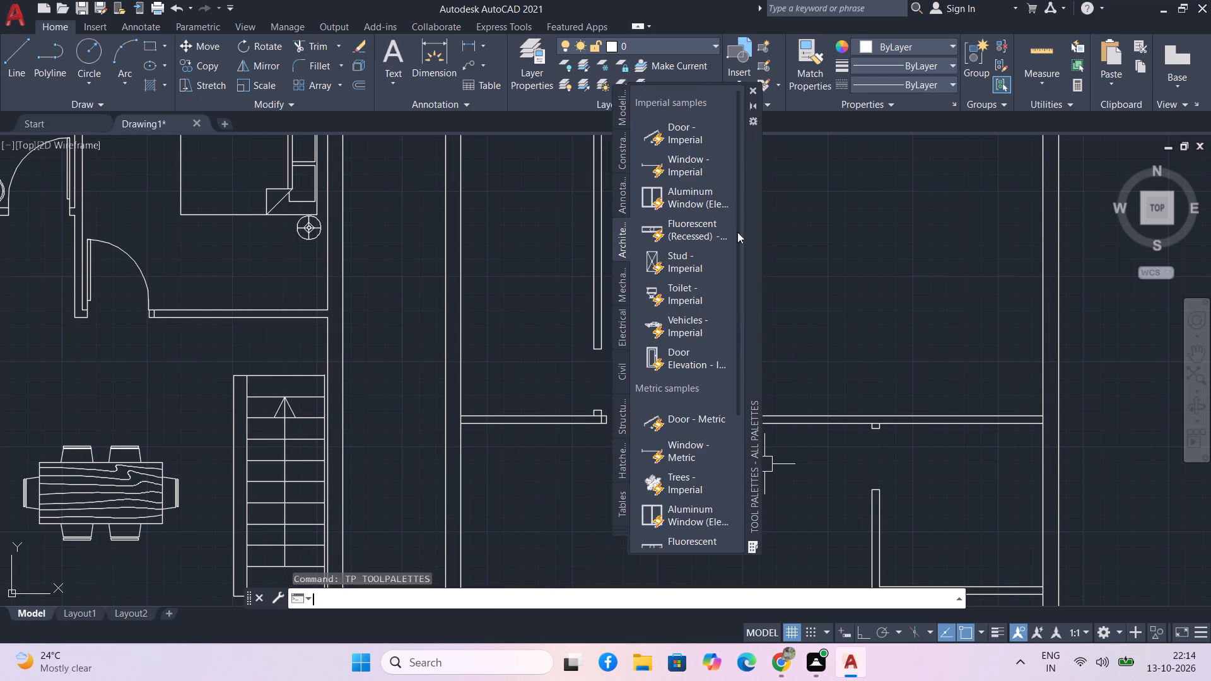
pyautogui.moveTo(670, 133); pyautogui.dragTo(873, 267)
pyautogui.press('space')
pyautogui.press('Escape')
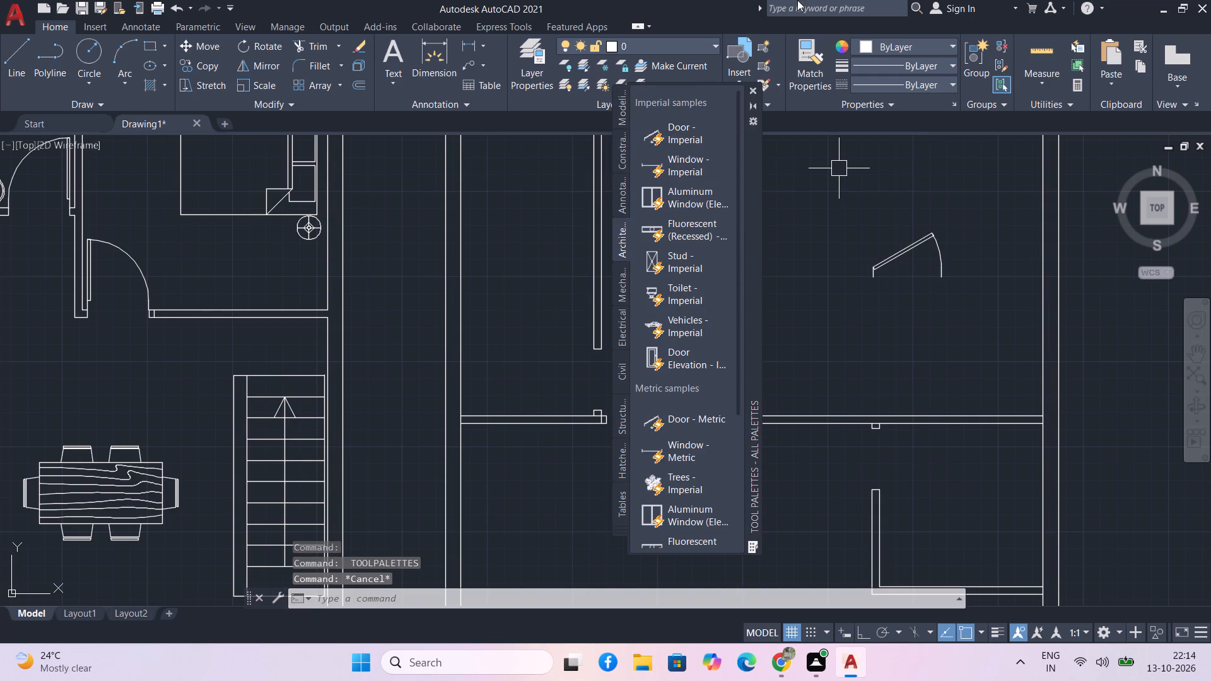
pyautogui.click(752, 94)
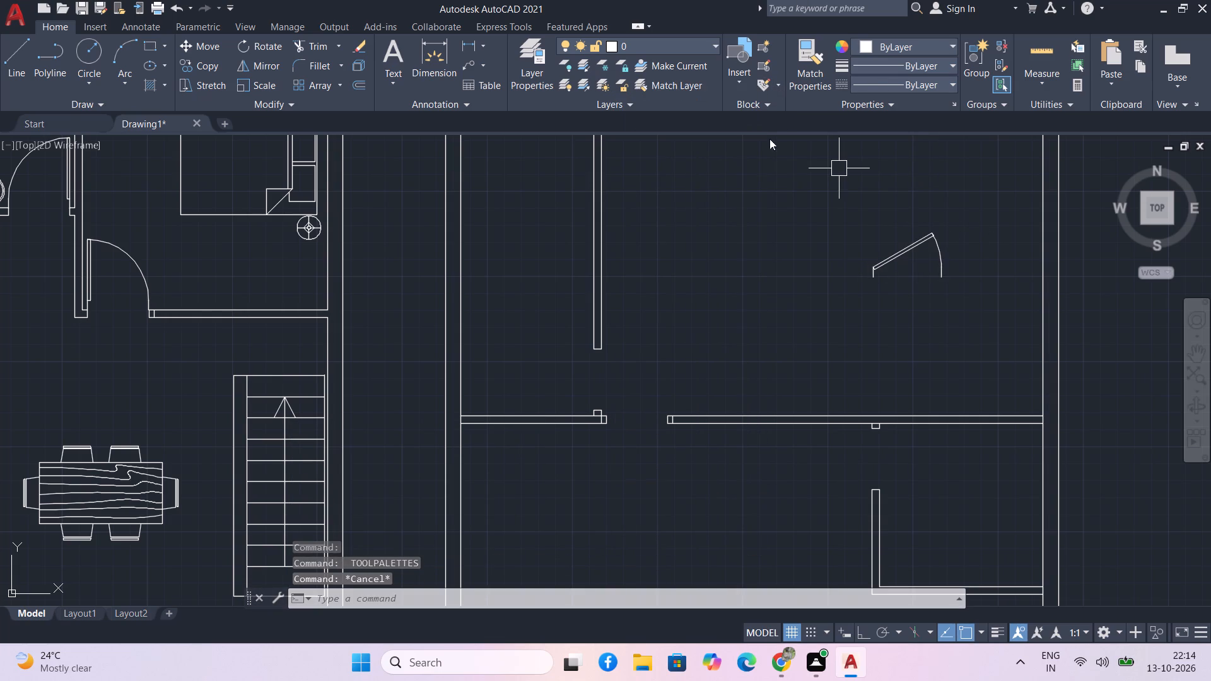
pyautogui.scroll(1, 889, 275)
pyautogui.moveTo(894, 288); pyautogui.dragTo(804, 278, button='middle')
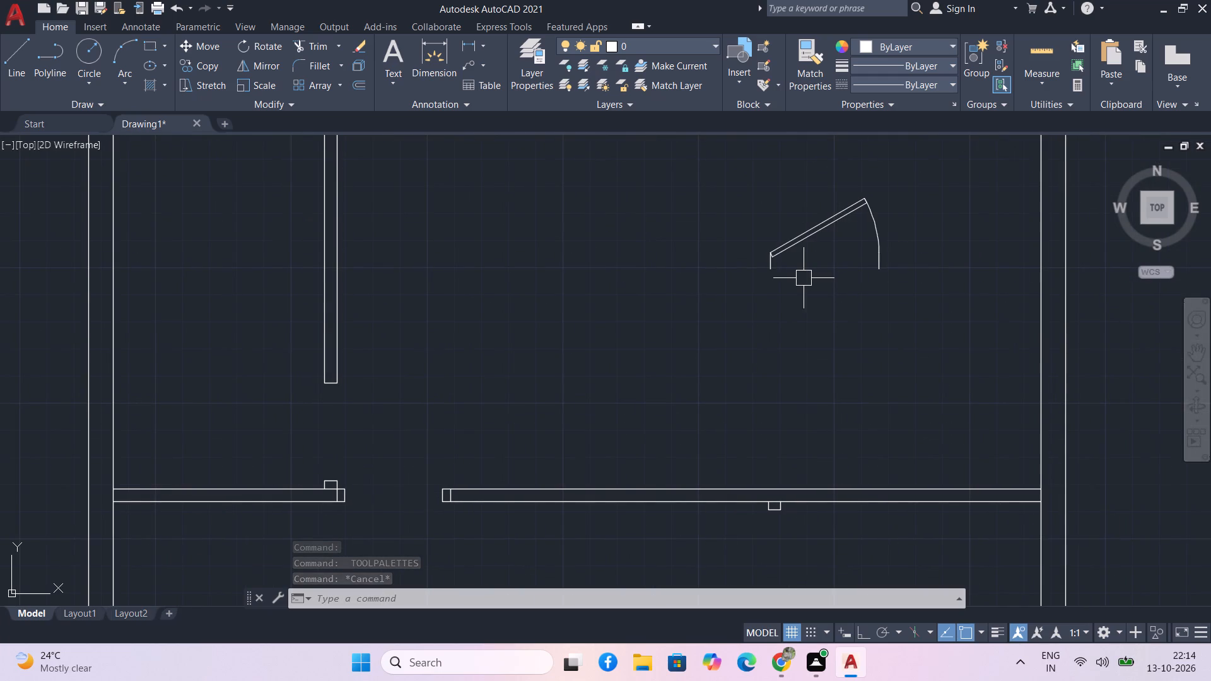
pyautogui.press('space')
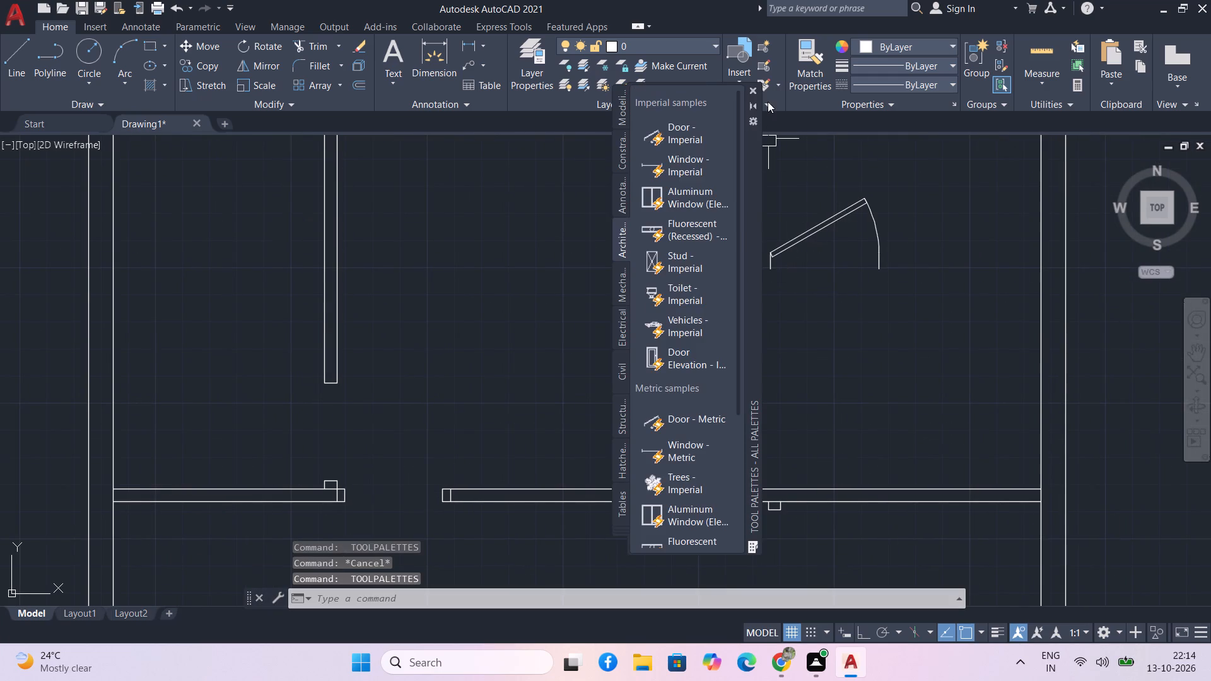
pyautogui.click(756, 94)
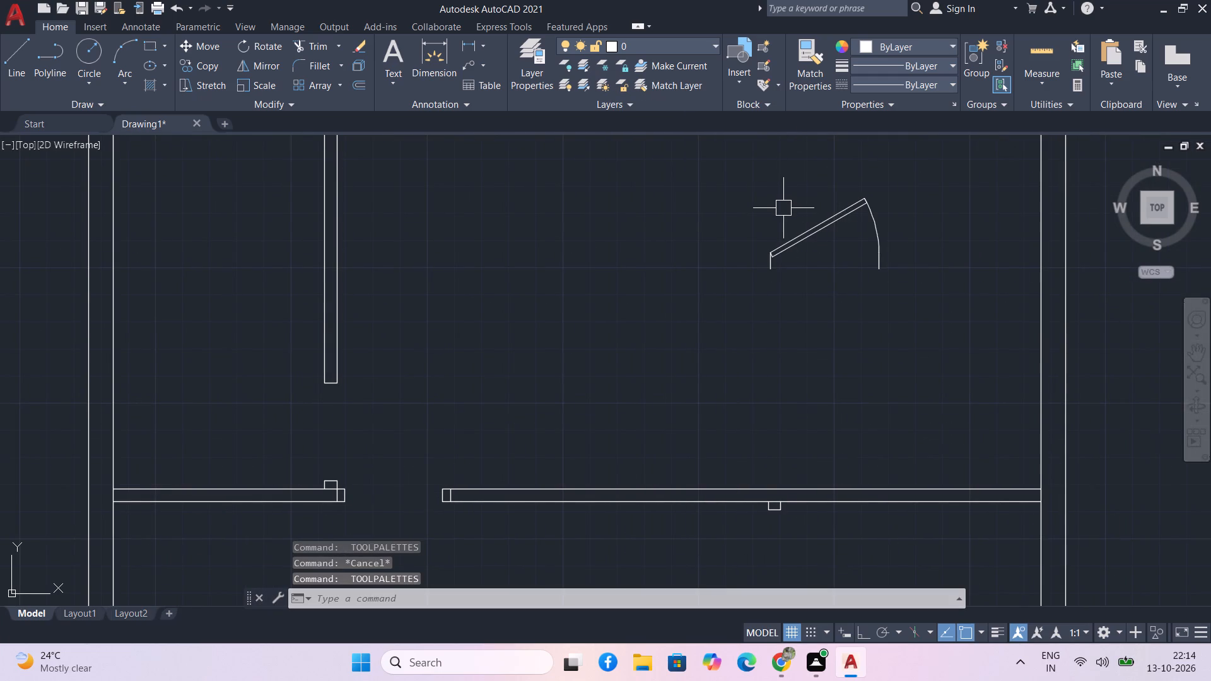
# Draw a 3' horizontal reference line rightward from the lower end of the door block's hinge side, with Ortho on.
pyautogui.press('l')
pyautogui.press('space')
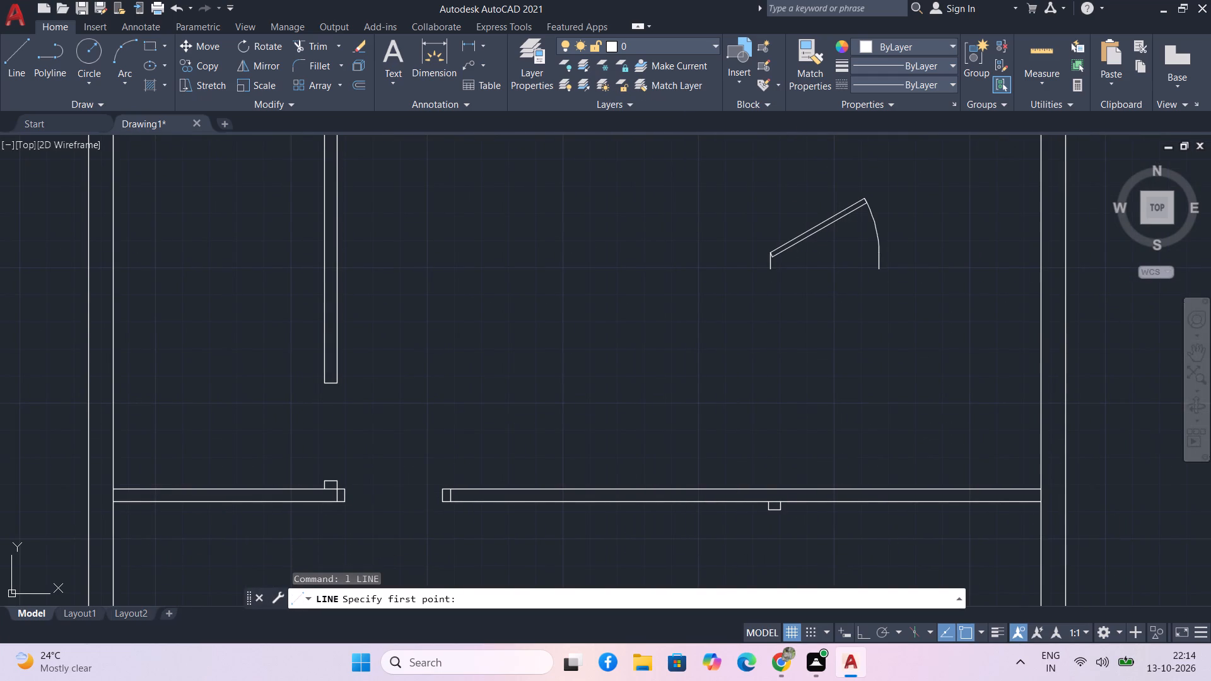
pyautogui.scroll(2, 776, 286)
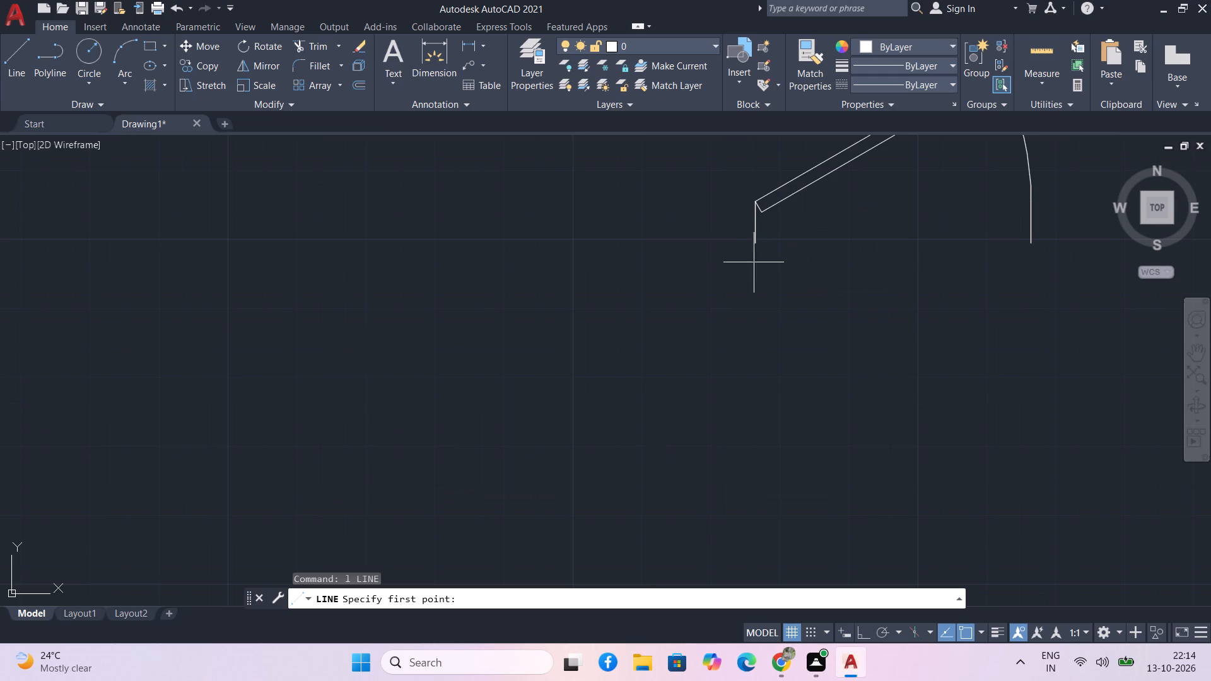
pyautogui.click(755, 250)
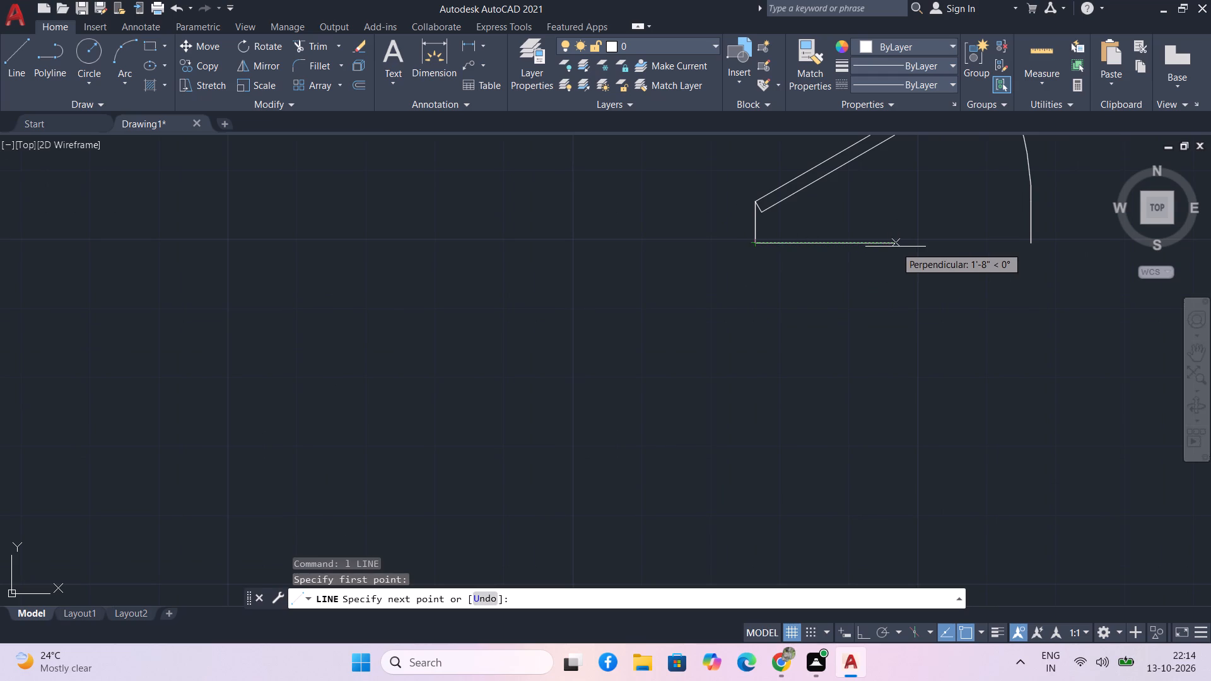
pyautogui.press('F8')
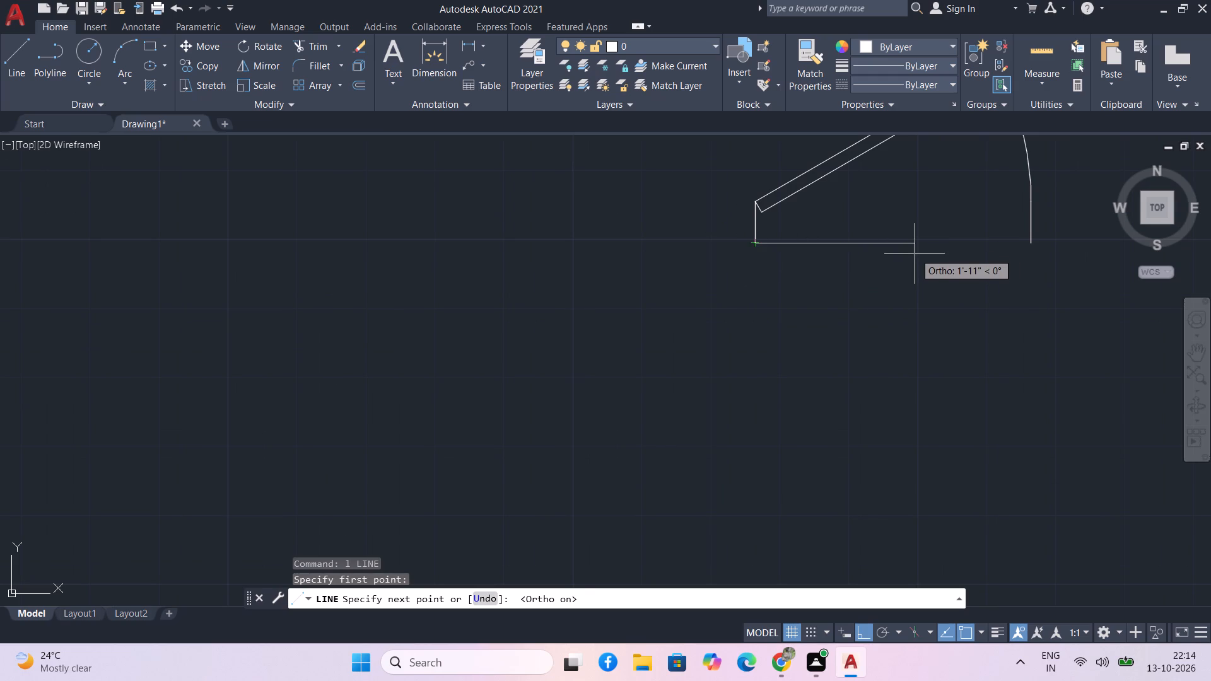
pyautogui.press('2')
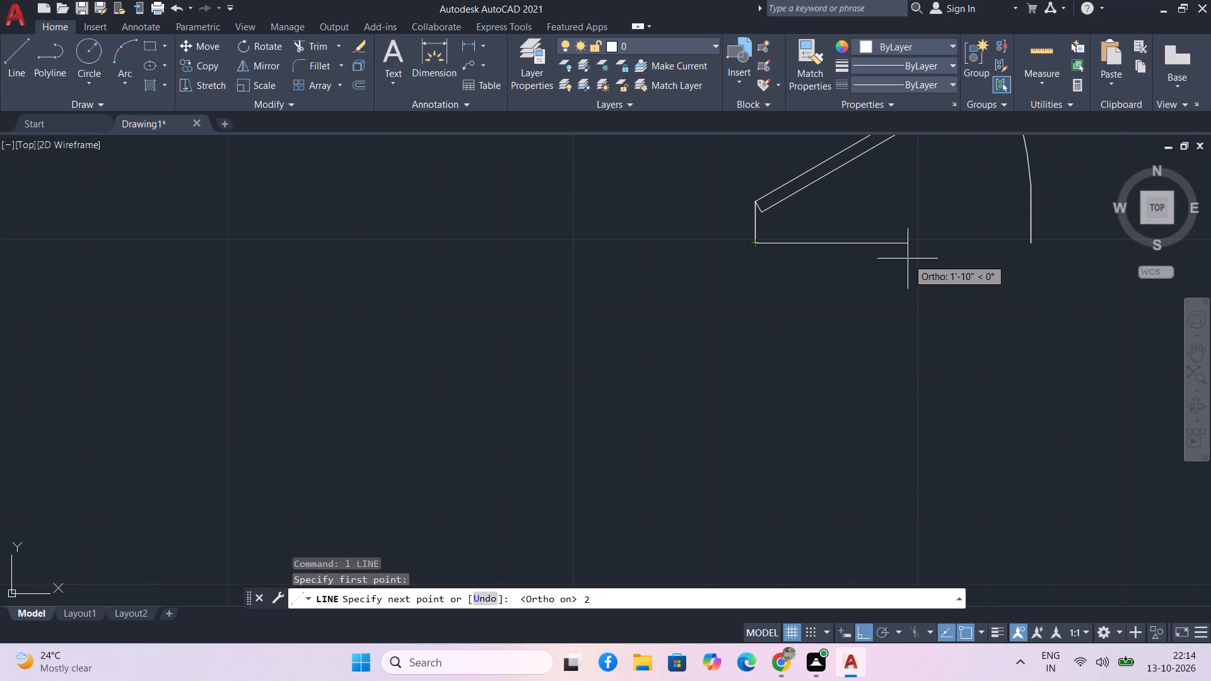
pyautogui.press('BackSpace')
pyautogui.write("3'")
pyautogui.press('Return')
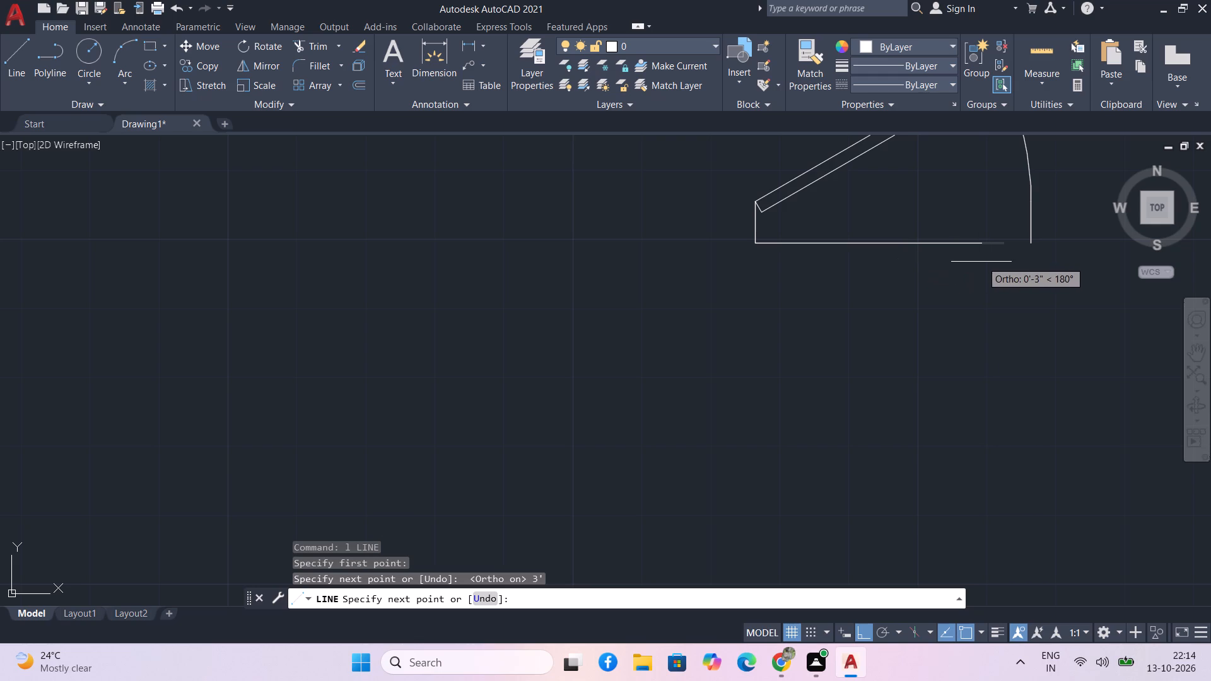
pyautogui.press('space')
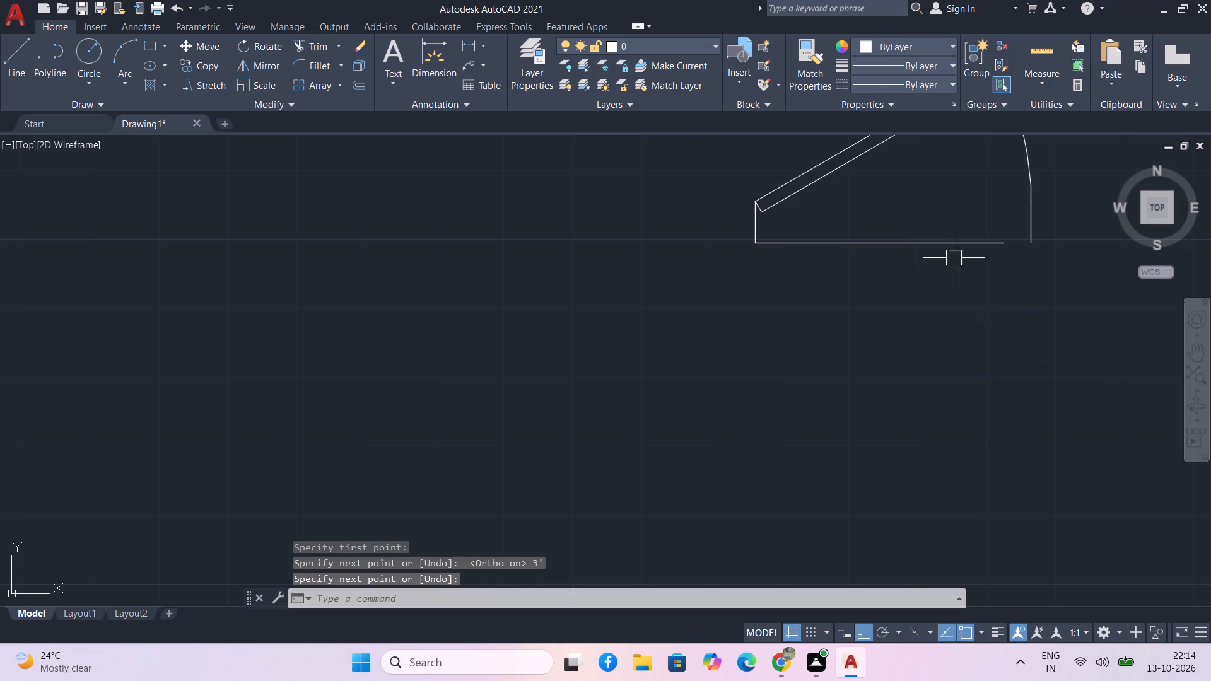
# Scale the door block about its lower hinge-side corner to match the 3' reference line.
pyautogui.moveTo(940, 224); pyautogui.dragTo(930, 275, button='middle')
pyautogui.moveTo(892, 242); pyautogui.dragTo(845, 219)
pyautogui.click(793, 195)
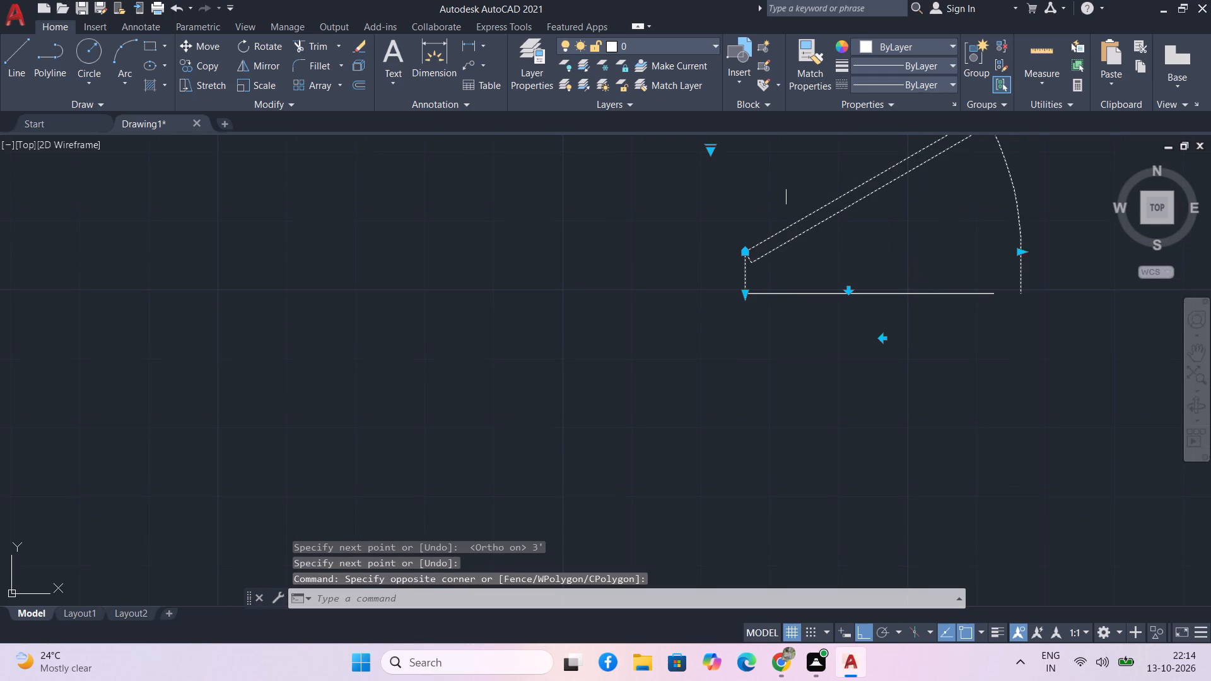
pyautogui.press('s')
pyautogui.press('c')
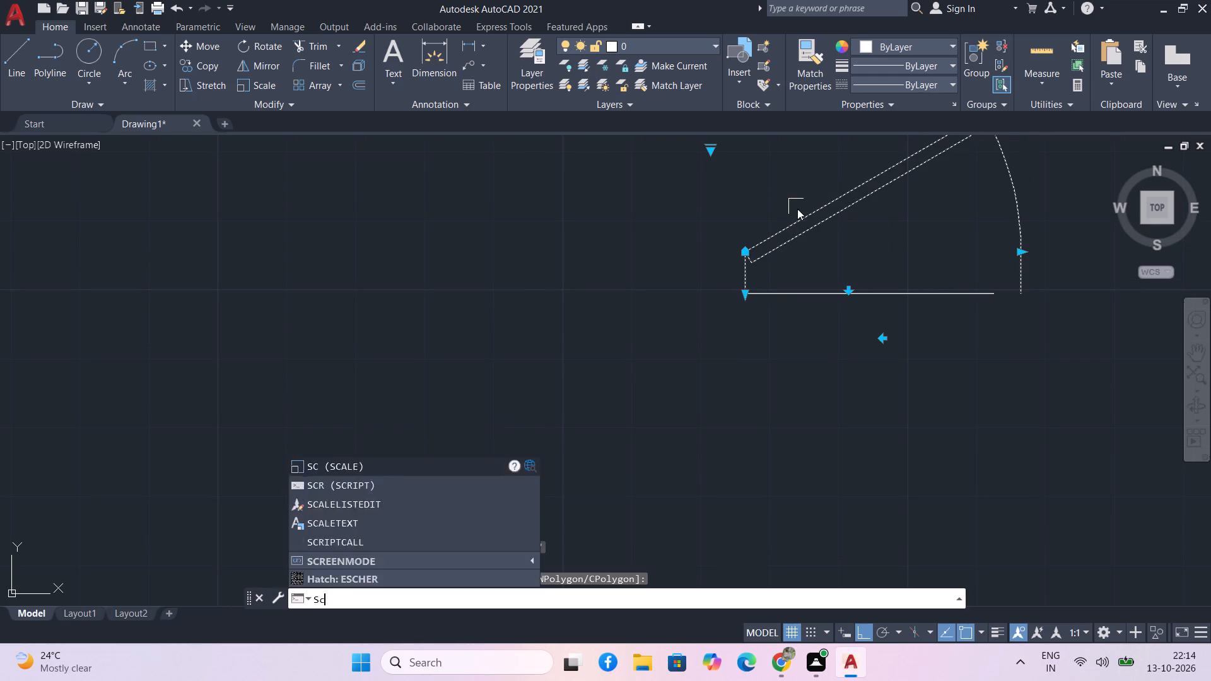
pyautogui.press('space')
pyautogui.scroll(2, 740, 279)
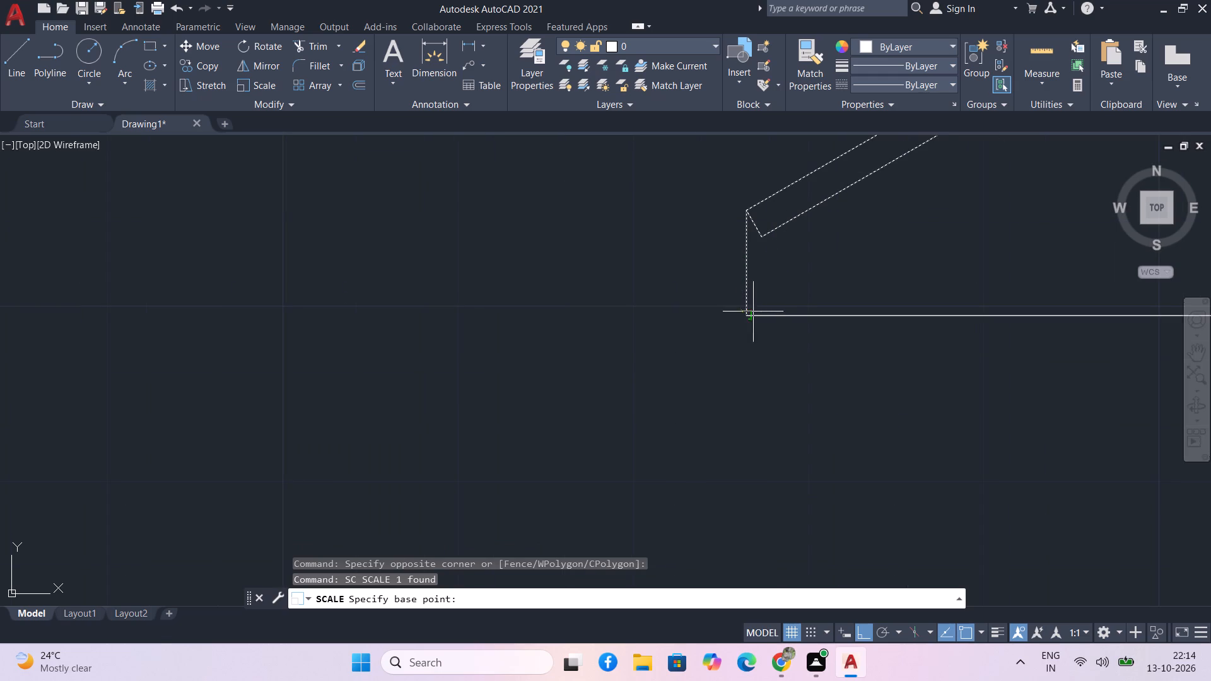
pyautogui.click(744, 311)
pyautogui.scroll(-1, 933, 282)
pyautogui.moveTo(903, 282); pyautogui.dragTo(793, 274, button='middle')
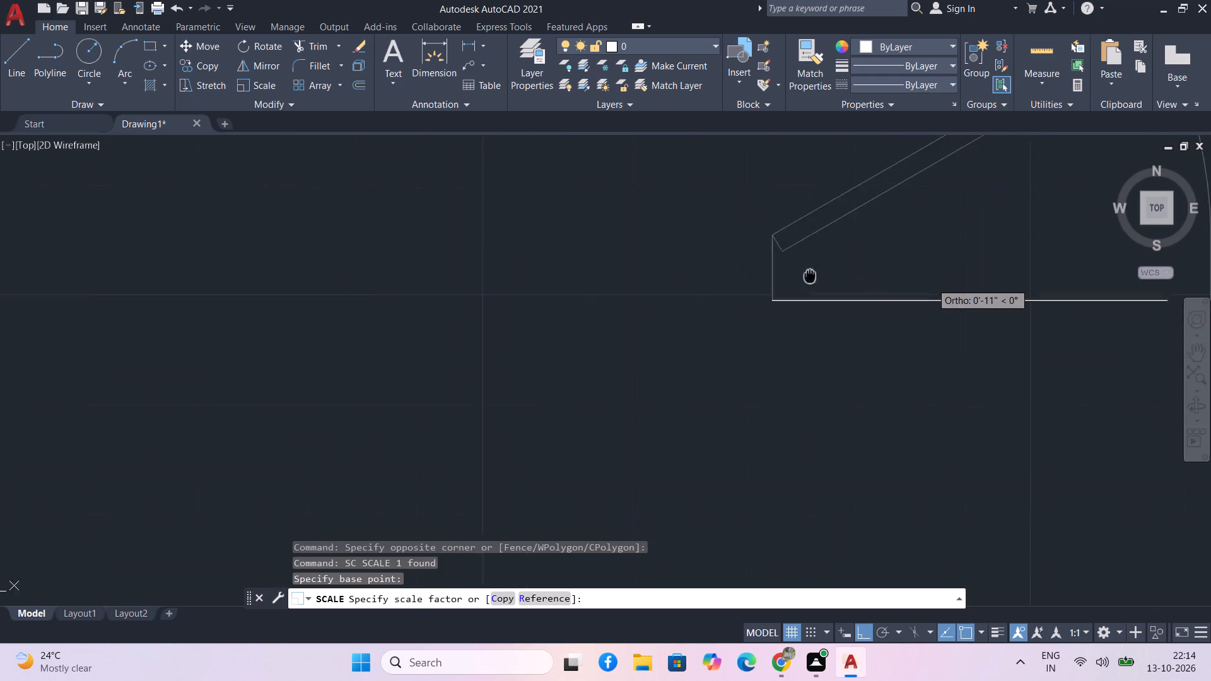
pyautogui.moveTo(793, 274); pyautogui.dragTo(590, 262, button='middle')
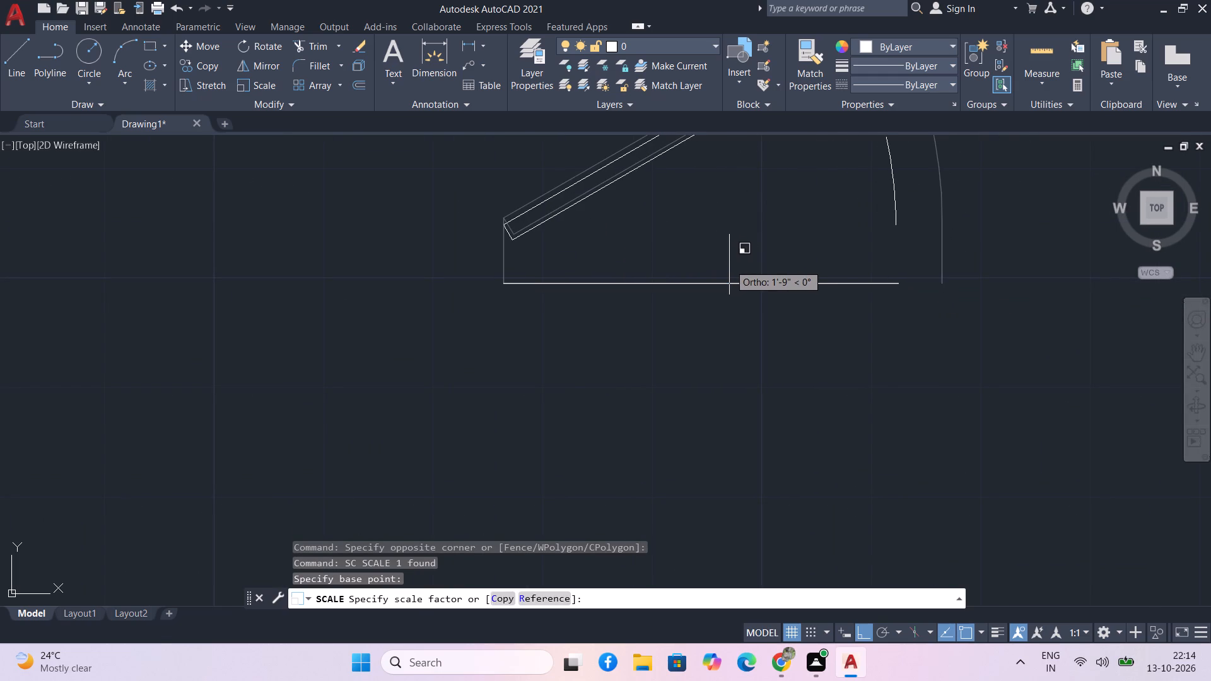
pyautogui.click(731, 266)
# Copy the scaled door from its lower hinge-side corner to the left jamb's upper corner in the horizontal partition opening.
pyautogui.moveTo(715, 246); pyautogui.dragTo(702, 236)
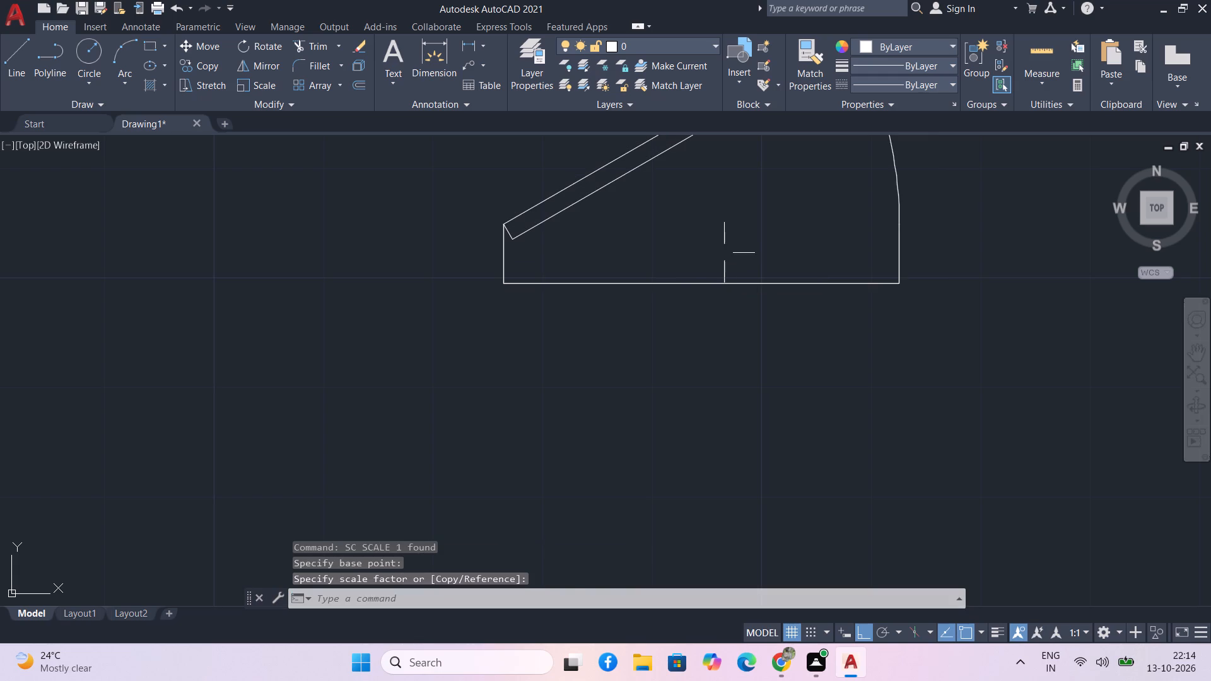
pyautogui.moveTo(702, 236); pyautogui.dragTo(689, 231)
pyautogui.click(560, 195)
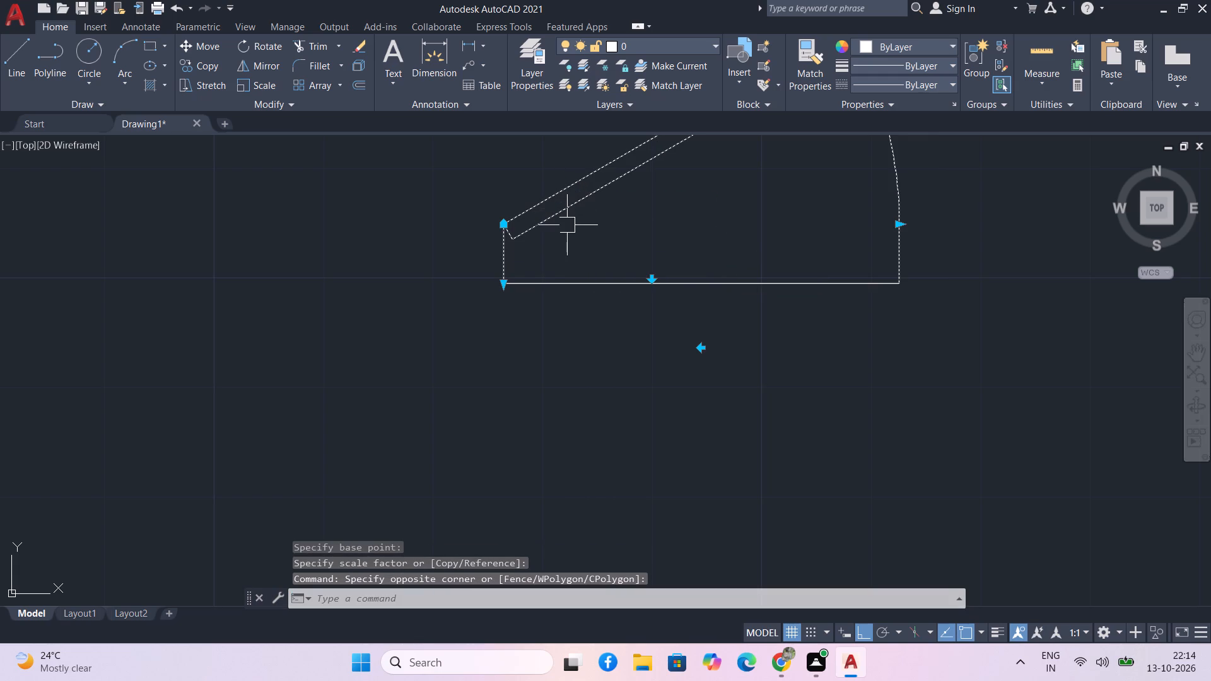
pyautogui.press('c')
pyautogui.press('o')
pyautogui.press('space')
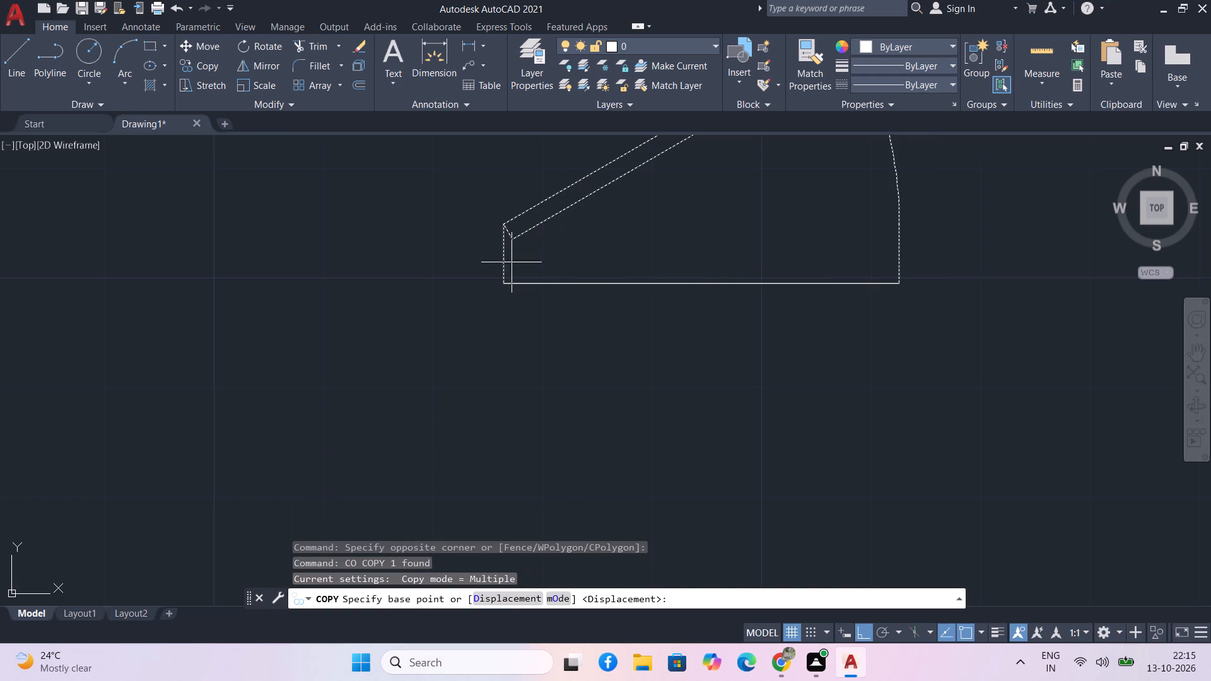
pyautogui.scroll(2, 512, 262)
pyautogui.click(489, 314)
pyautogui.scroll(-2, 377, 295)
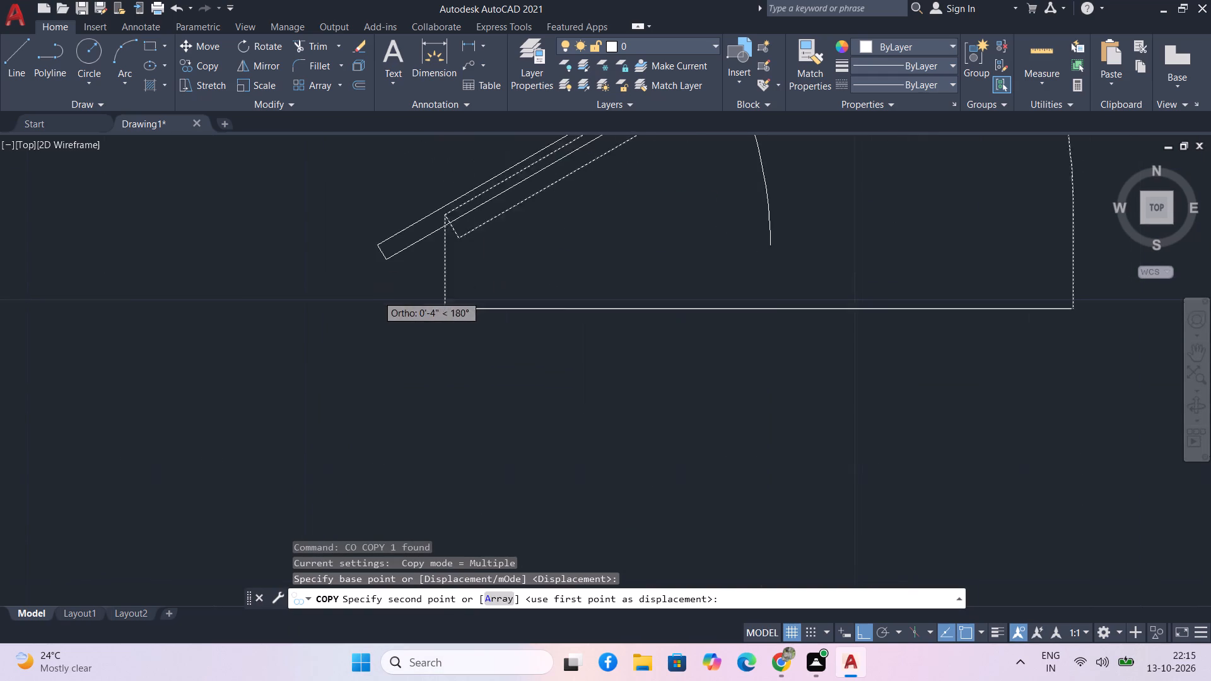
pyautogui.scroll(-3, 375, 296)
pyautogui.press('F8')
pyautogui.scroll(-2, 372, 300)
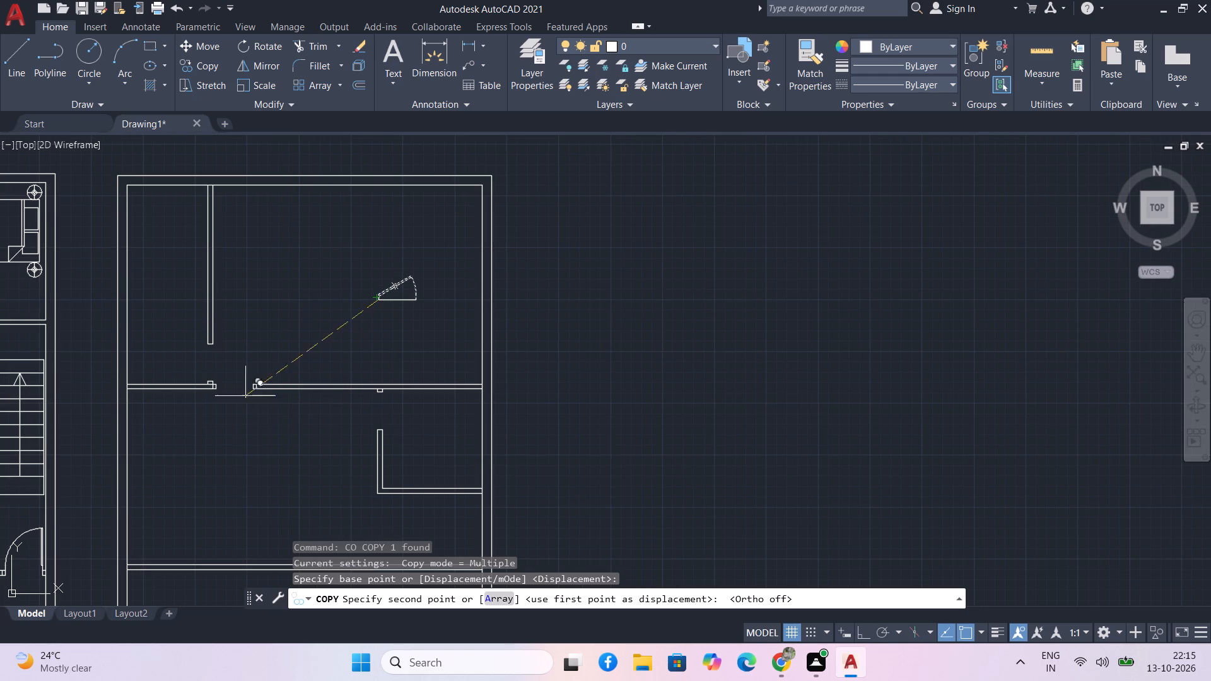
pyautogui.scroll(3, 232, 391)
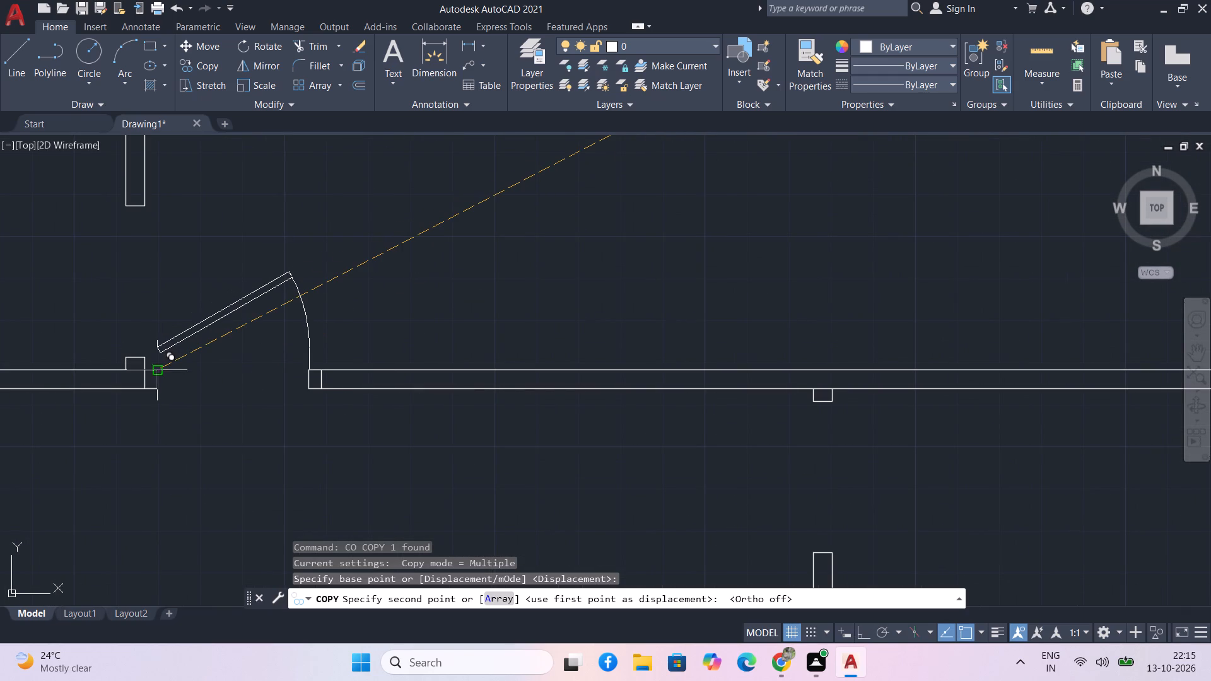
pyautogui.click(156, 366)
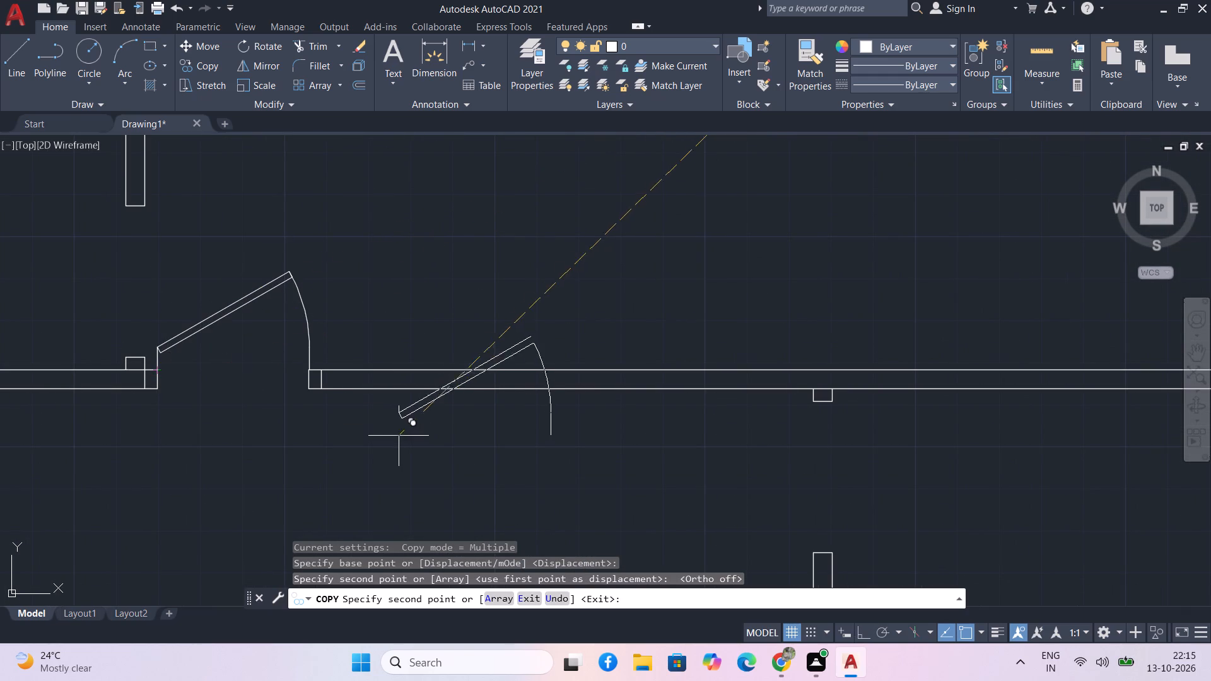
# Place two more door copies, one left of the upper vertical partition and one near the L-shaped partition below.
pyautogui.scroll(-1, 123, 258)
pyautogui.moveTo(119, 262); pyautogui.dragTo(175, 344, button='middle')
pyautogui.click(60, 282)
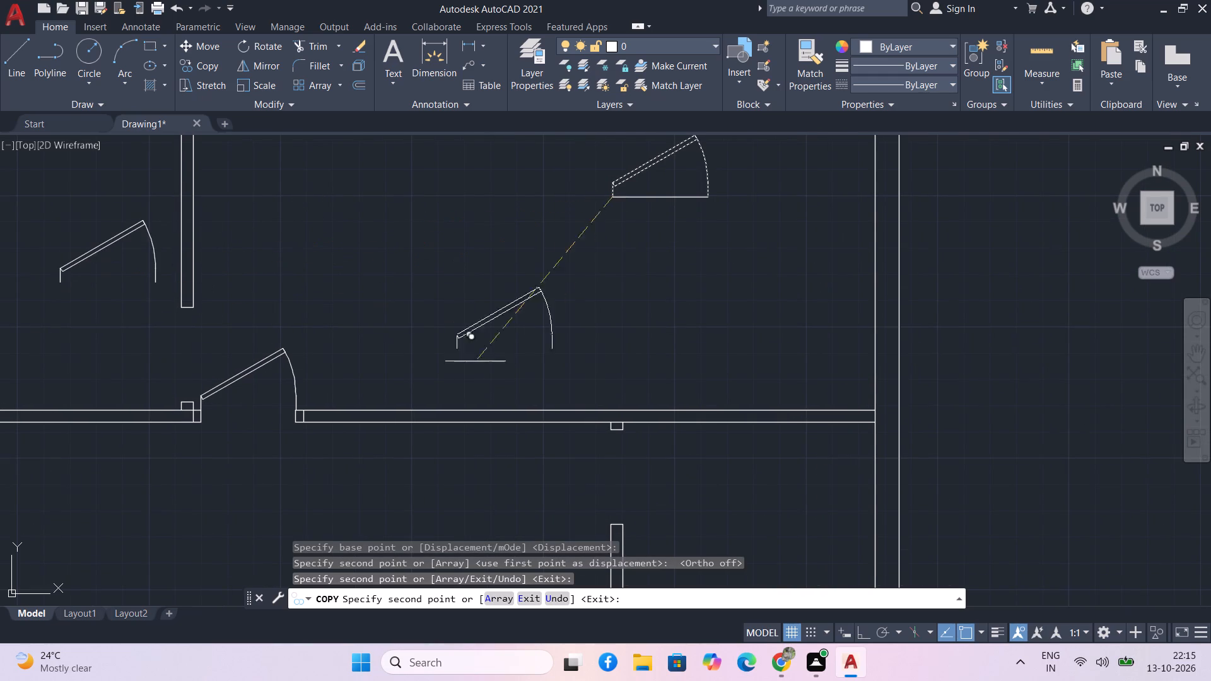
pyautogui.moveTo(625, 469); pyautogui.dragTo(514, 172, button='middle')
pyautogui.click(556, 243)
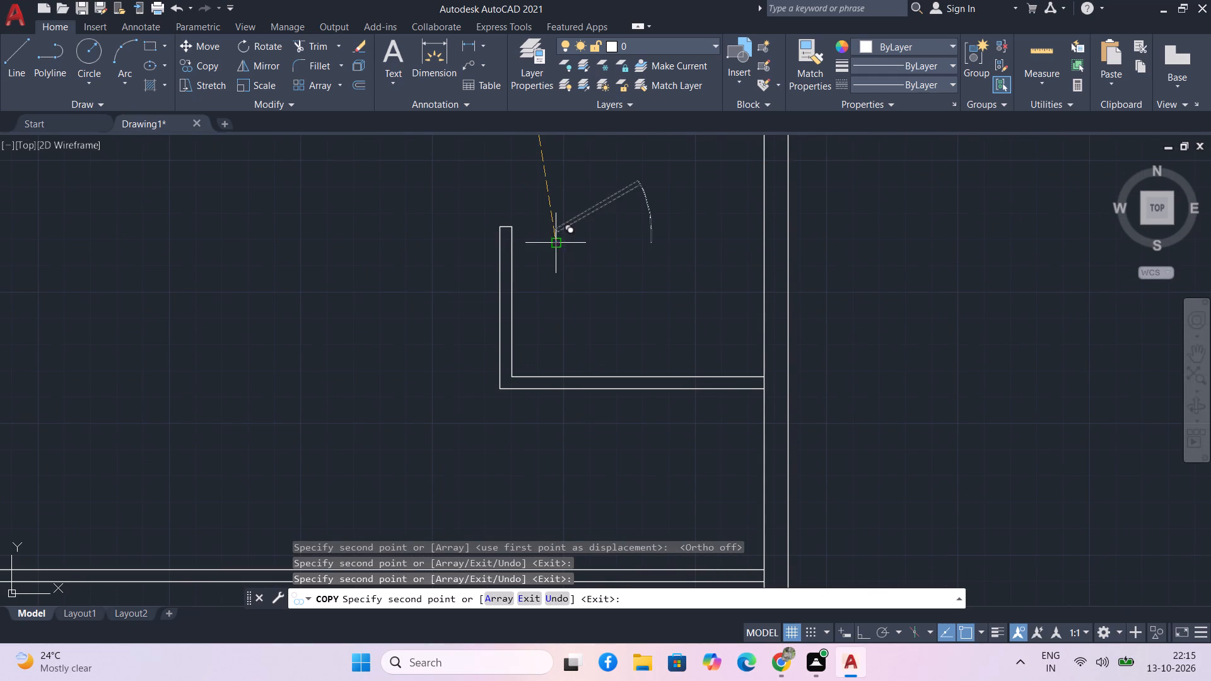
pyautogui.press('Escape')
# Select the loose door copy near the top of the L-shaped partition.
pyautogui.moveTo(605, 245); pyautogui.dragTo(601, 224)
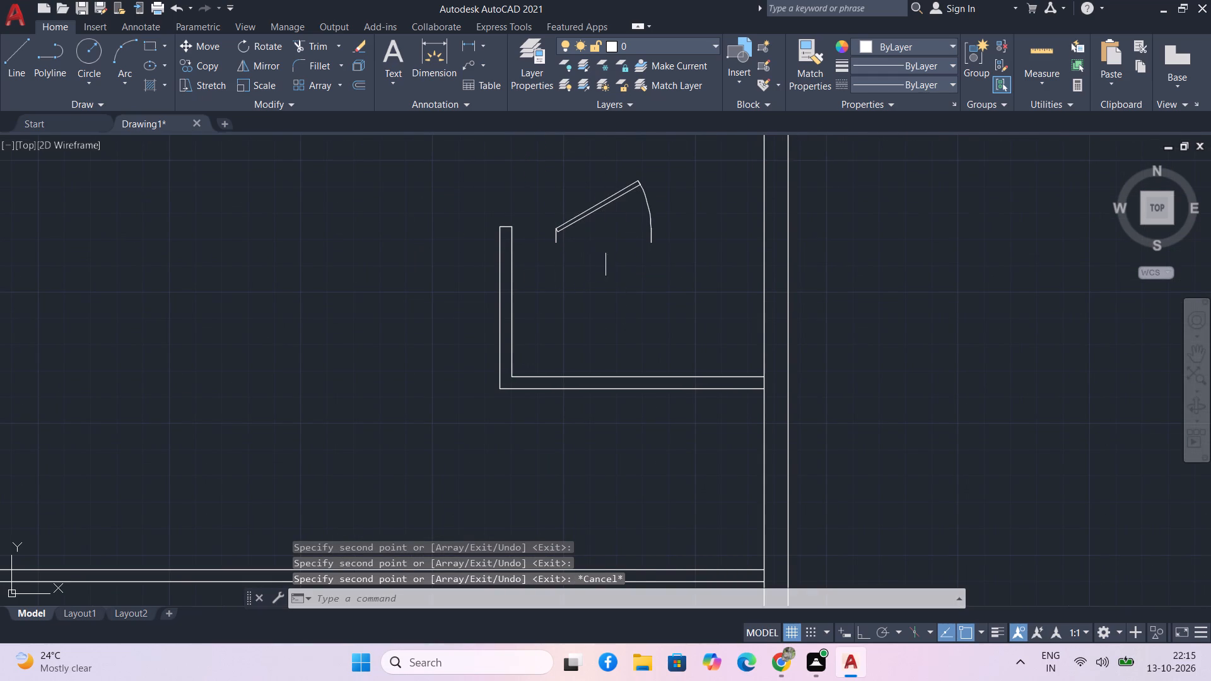
pyautogui.moveTo(601, 224); pyautogui.dragTo(599, 219)
pyautogui.click(556, 173)
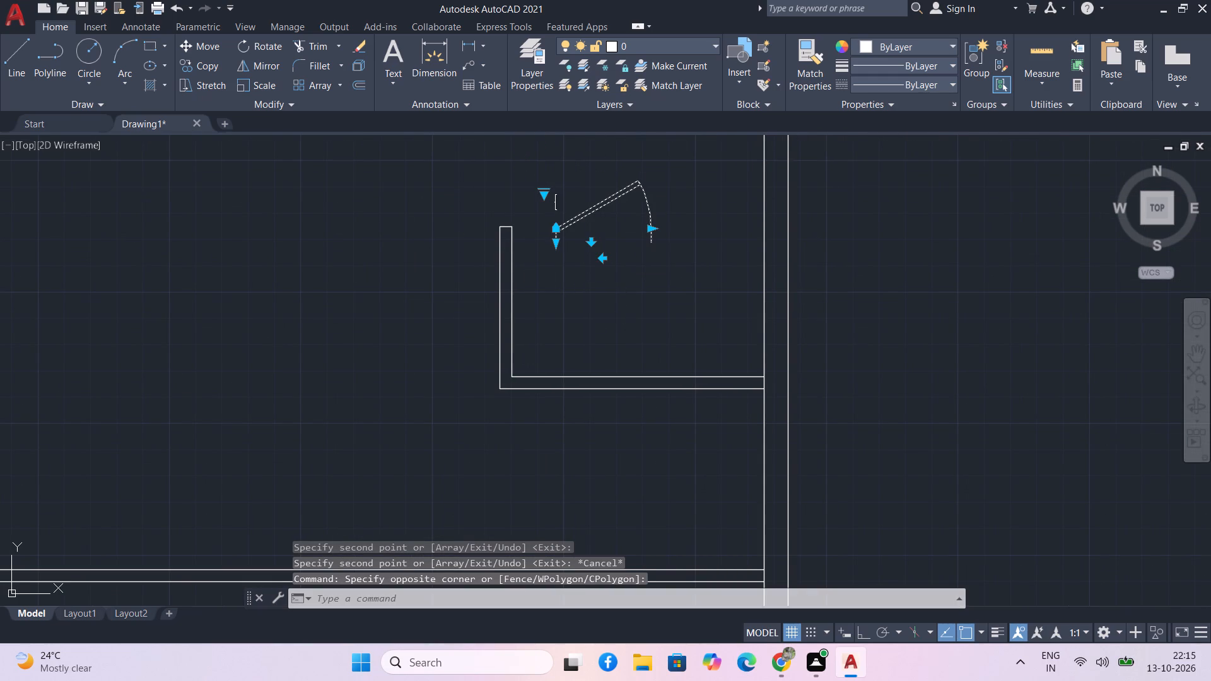
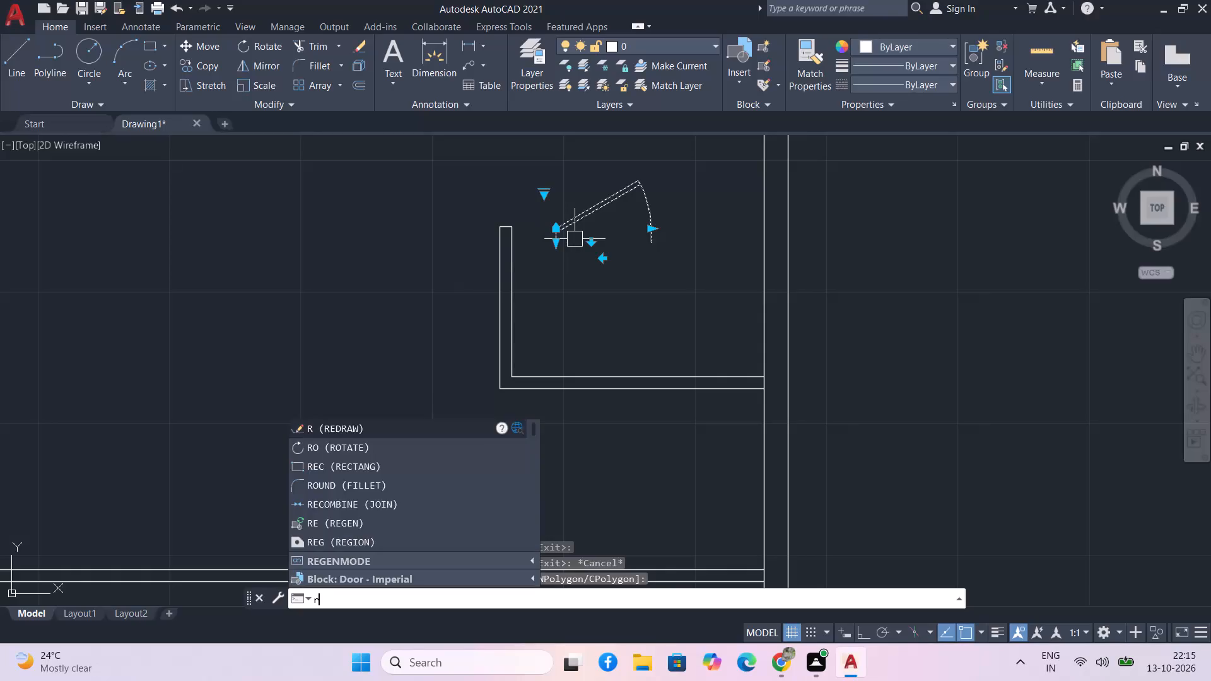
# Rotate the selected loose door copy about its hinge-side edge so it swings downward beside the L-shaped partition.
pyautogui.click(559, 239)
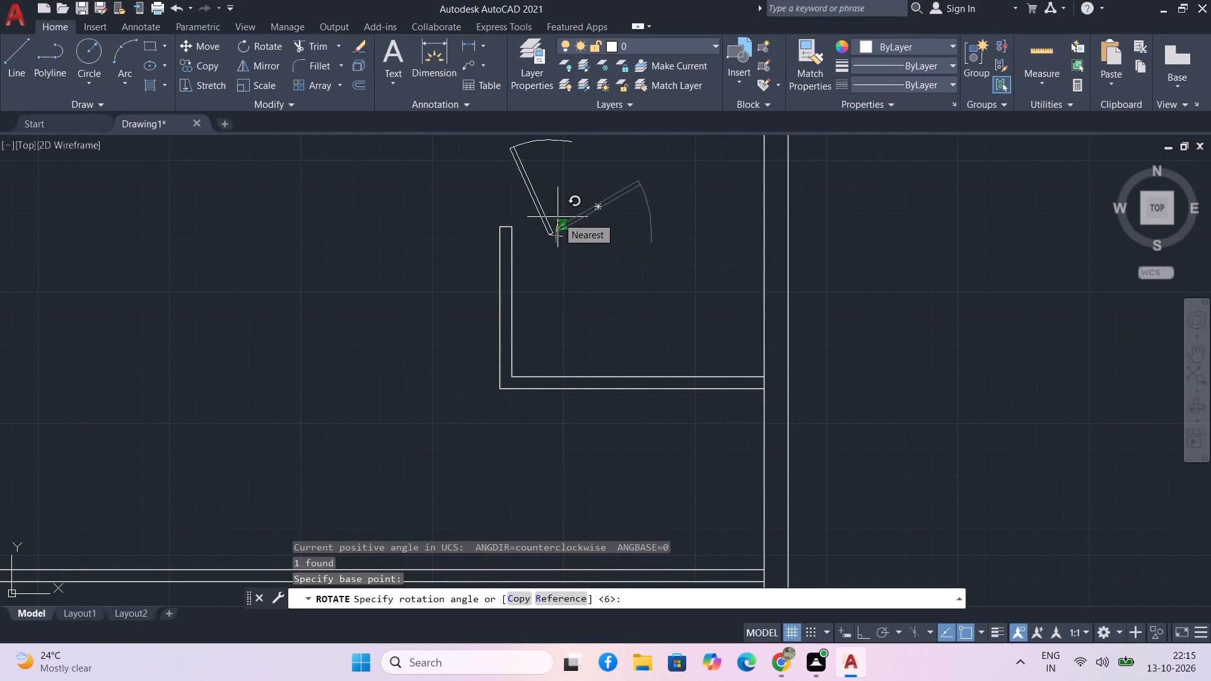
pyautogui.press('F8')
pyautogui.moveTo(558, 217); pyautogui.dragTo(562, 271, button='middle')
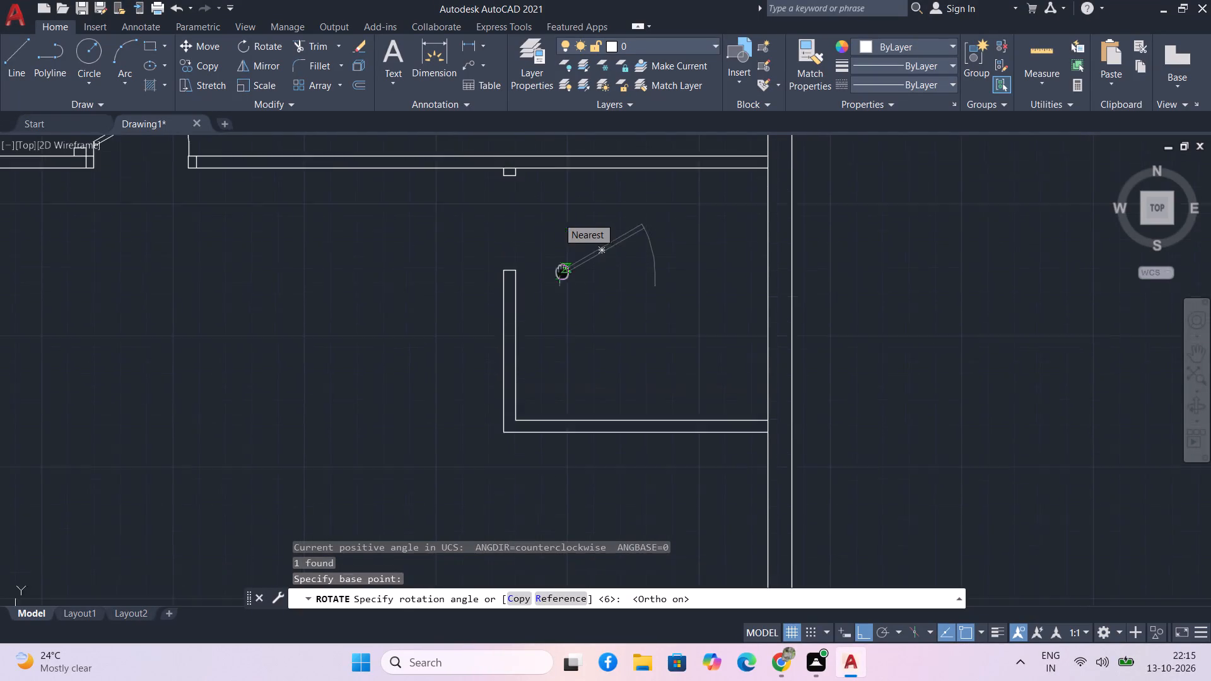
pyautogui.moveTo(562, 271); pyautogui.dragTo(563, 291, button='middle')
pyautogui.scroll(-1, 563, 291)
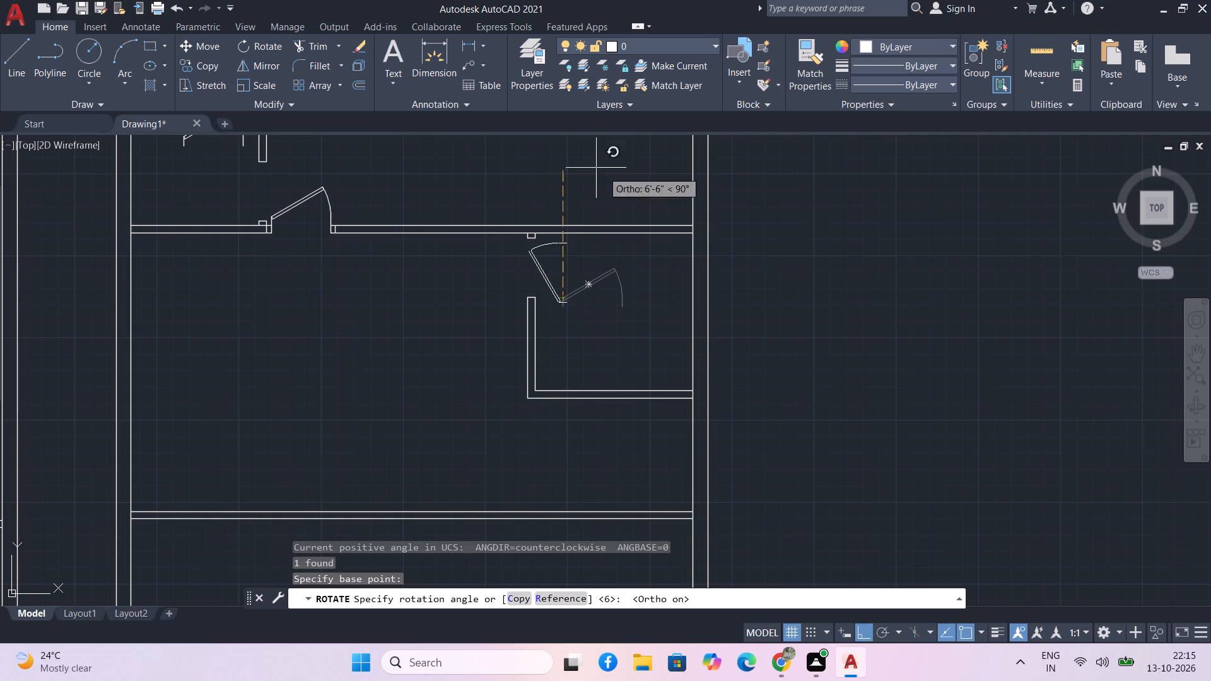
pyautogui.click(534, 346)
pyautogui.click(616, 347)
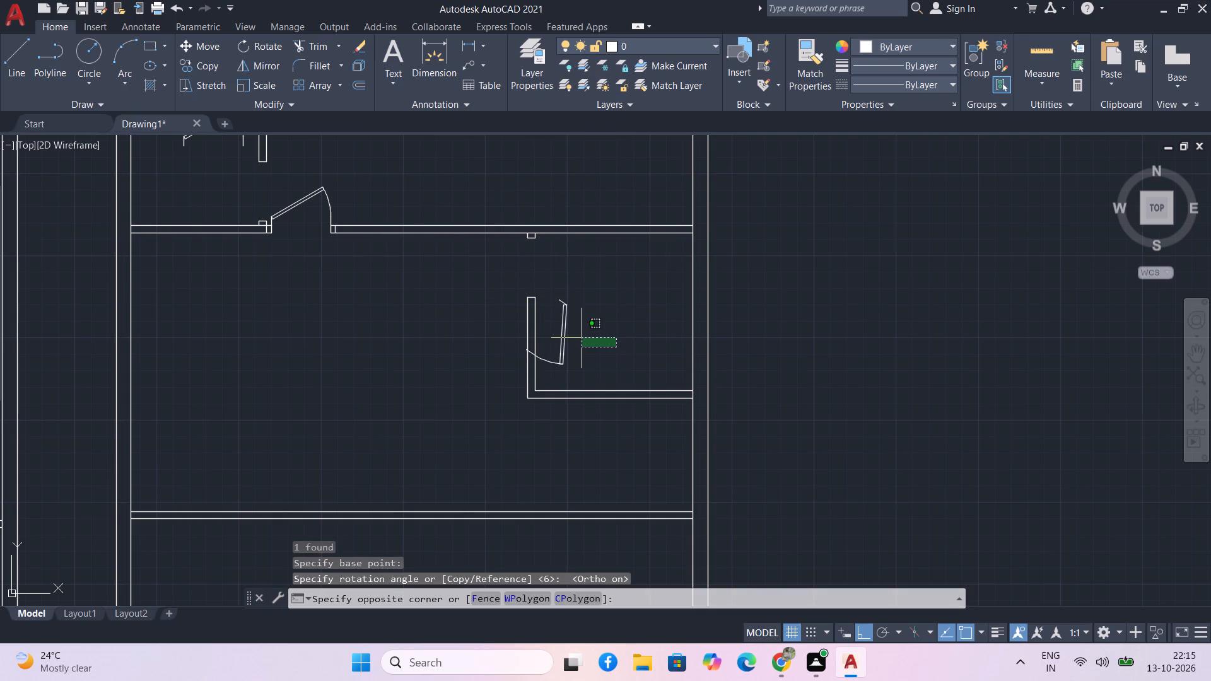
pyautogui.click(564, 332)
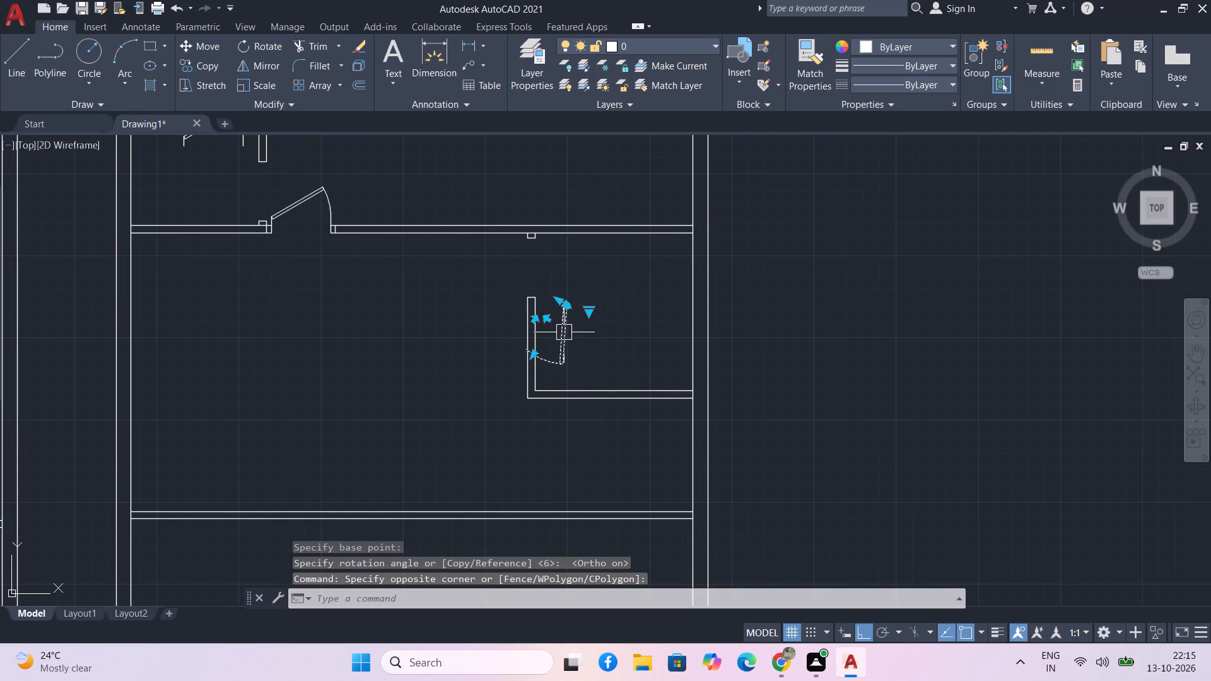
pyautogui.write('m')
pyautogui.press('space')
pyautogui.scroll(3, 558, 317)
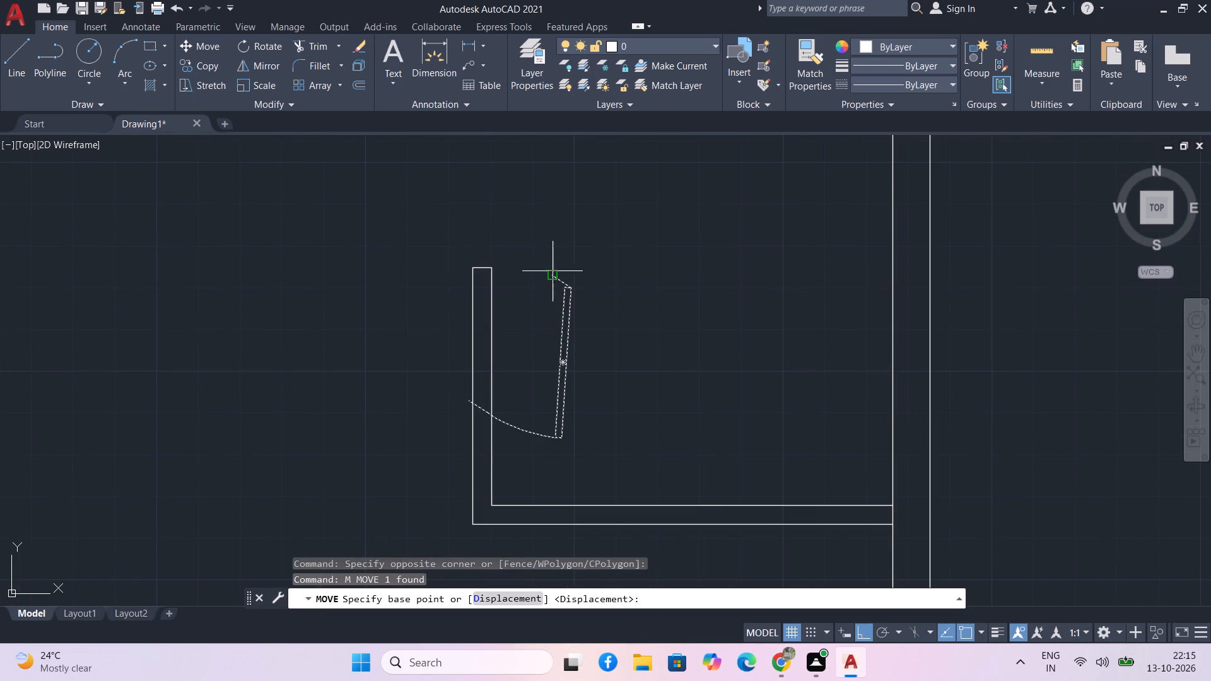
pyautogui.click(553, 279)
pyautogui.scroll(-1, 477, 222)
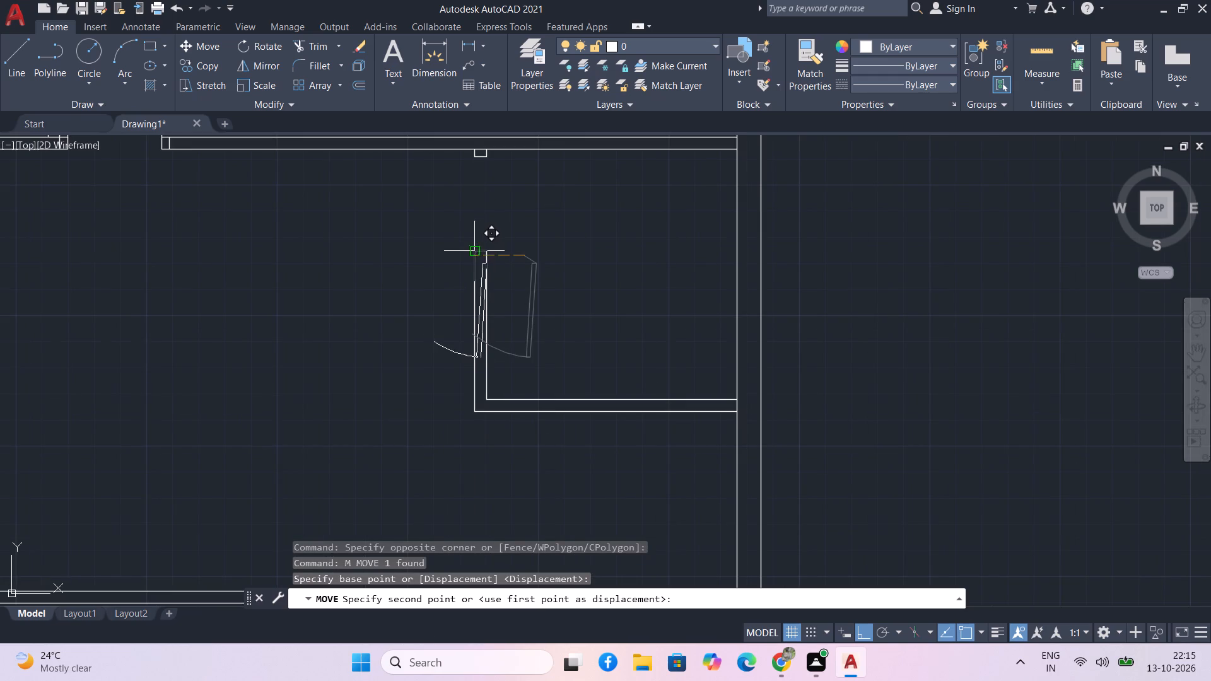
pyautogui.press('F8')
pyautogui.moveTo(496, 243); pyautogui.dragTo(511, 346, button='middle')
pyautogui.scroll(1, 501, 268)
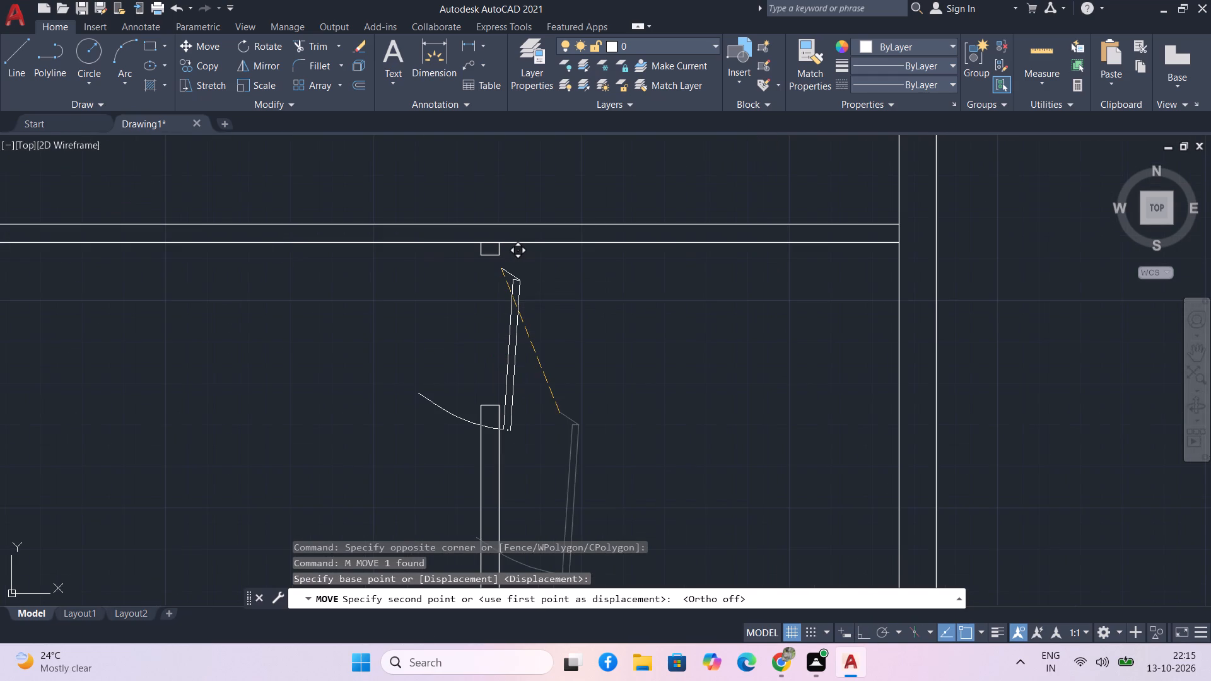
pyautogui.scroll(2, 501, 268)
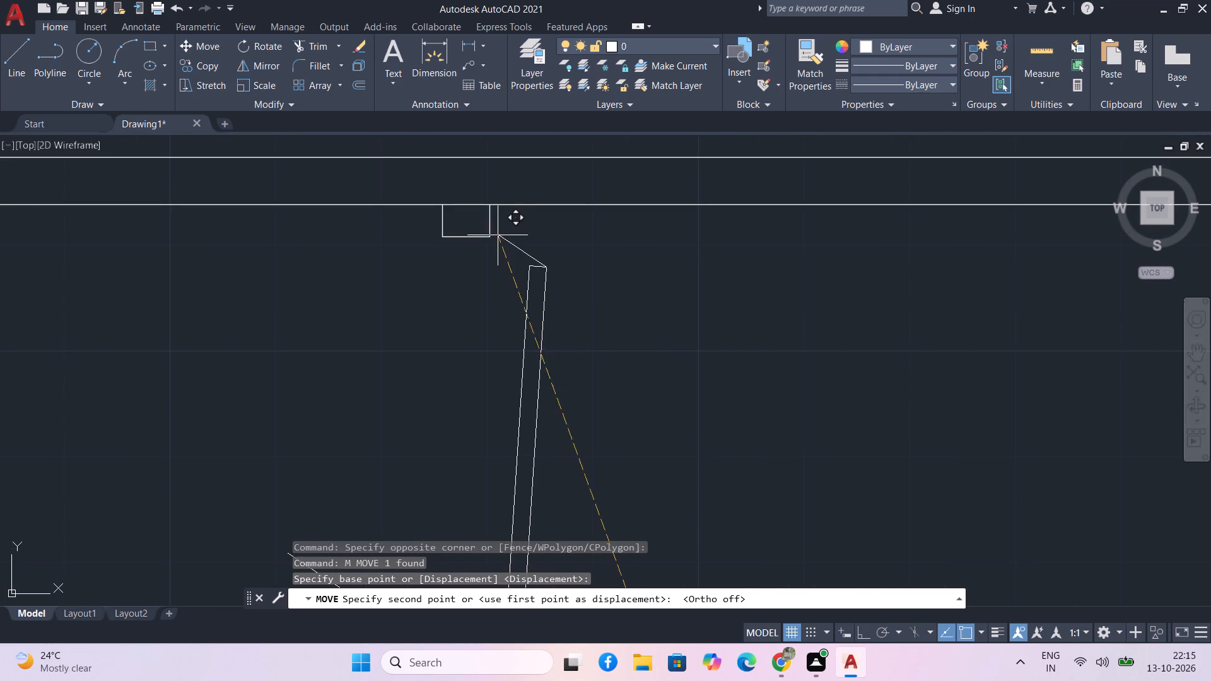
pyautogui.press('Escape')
# Delete the rotated door copy beside the L-shaped partition's vertical leg.
pyautogui.scroll(-3, 765, 288)
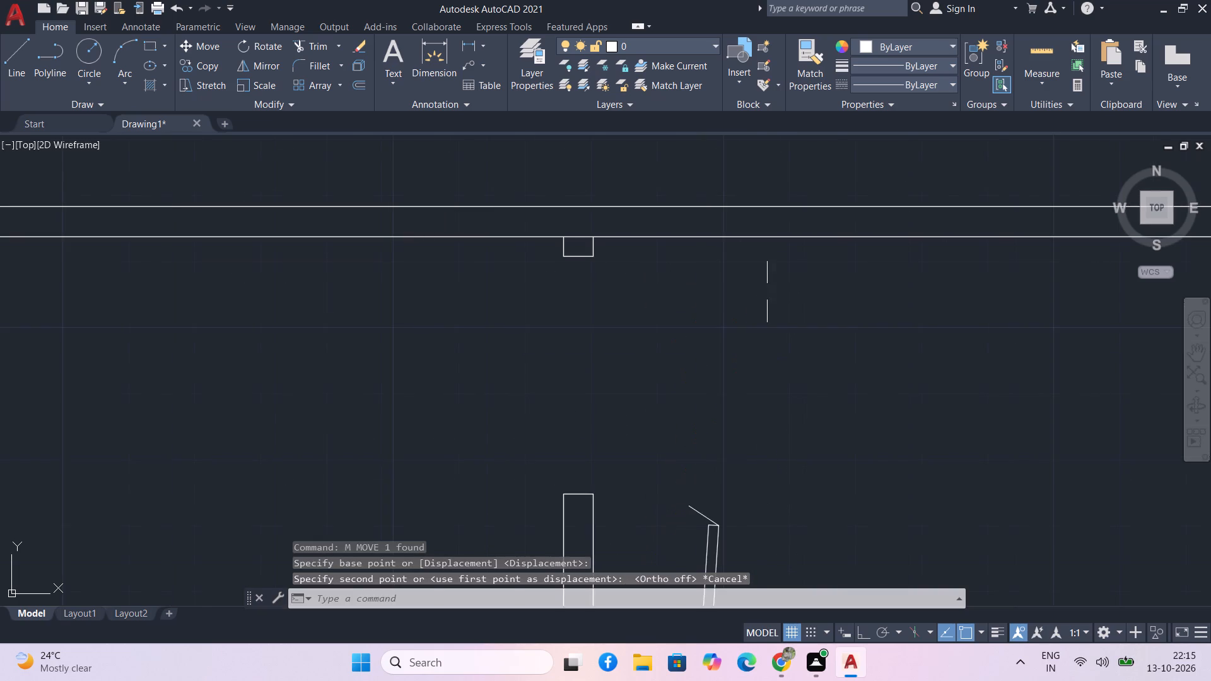
pyautogui.scroll(-1, 767, 300)
pyautogui.click(758, 370)
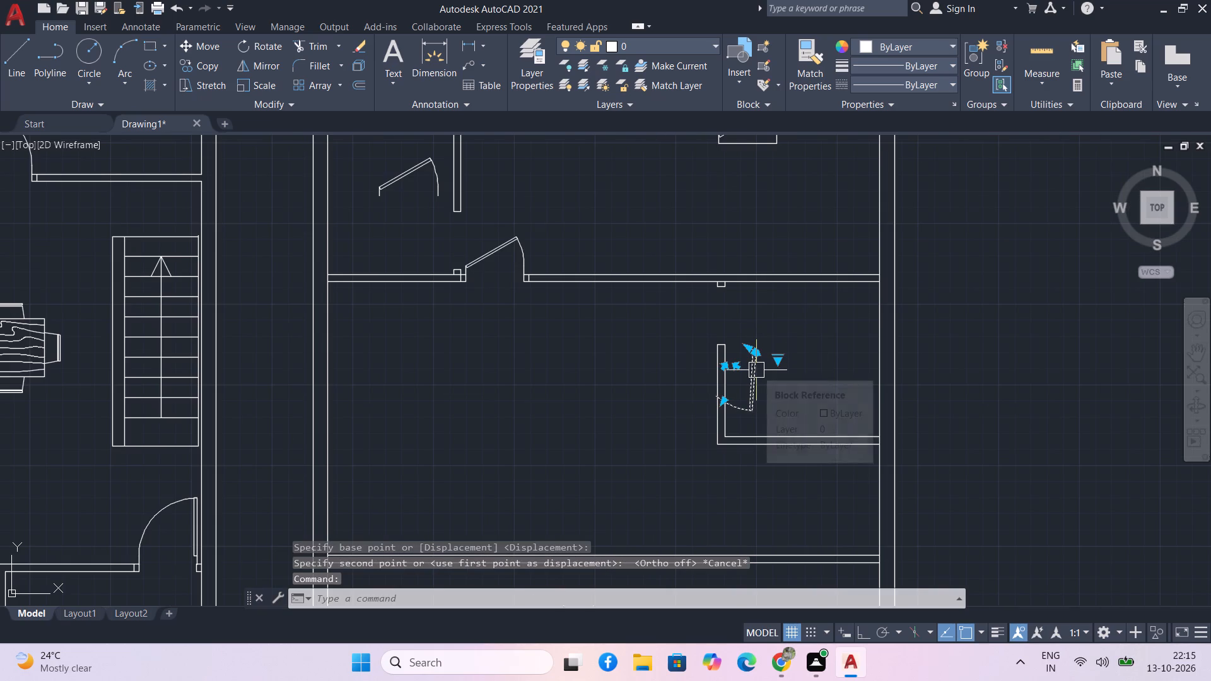
pyautogui.press('Delete')
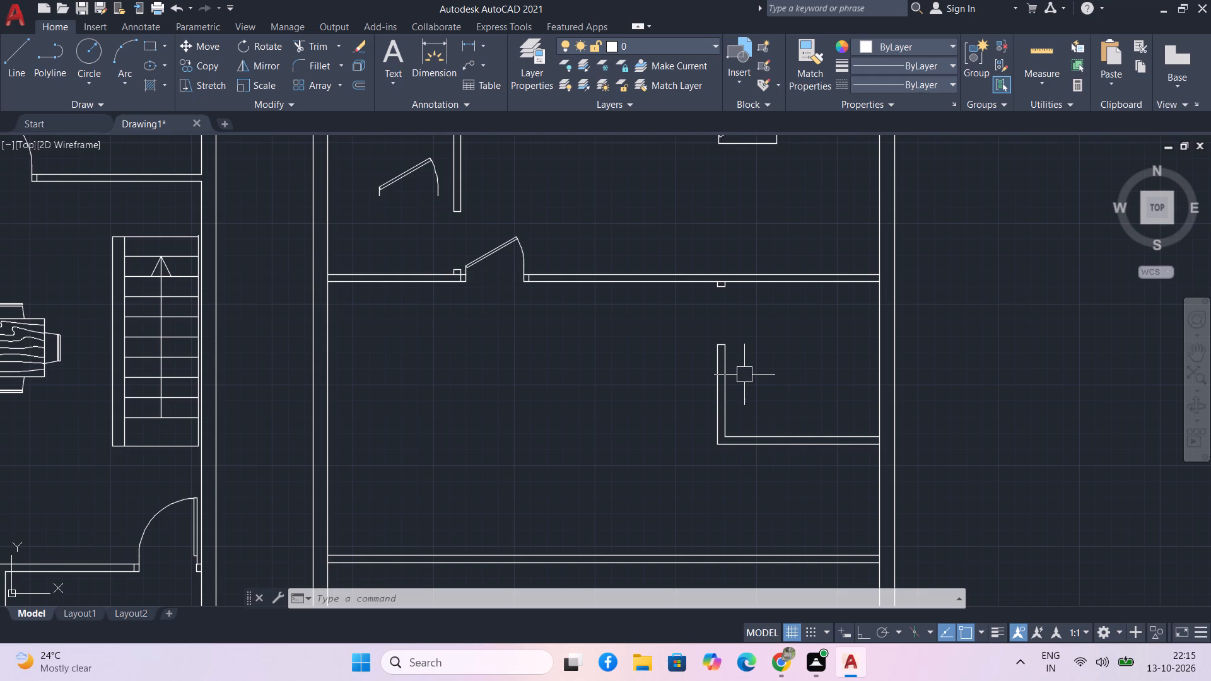
# Copy the door in the horizontal partition opening into the open area left of the L-shaped partition.
pyautogui.hscroll(3, 744, 375)
pyautogui.moveTo(538, 362); pyautogui.dragTo(538, 363, button='middle')
pyautogui.moveTo(538, 363); pyautogui.dragTo(559, 425, button='middle')
pyautogui.click(522, 317)
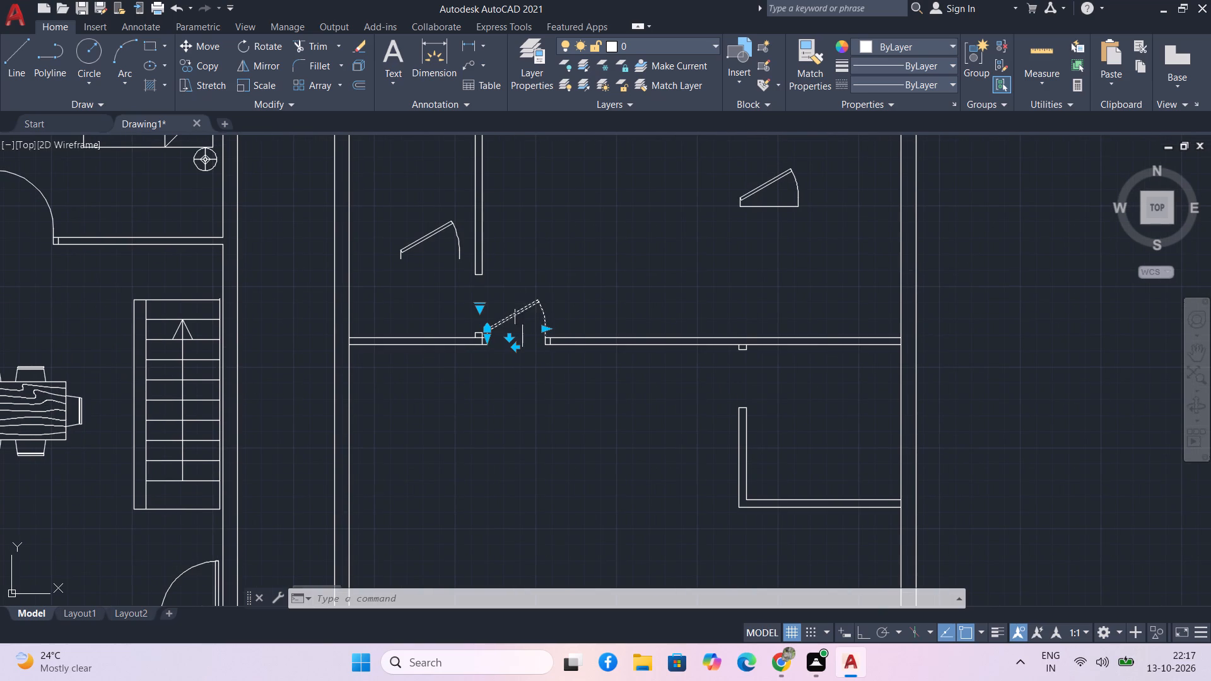
pyautogui.write('co')
pyautogui.press('space')
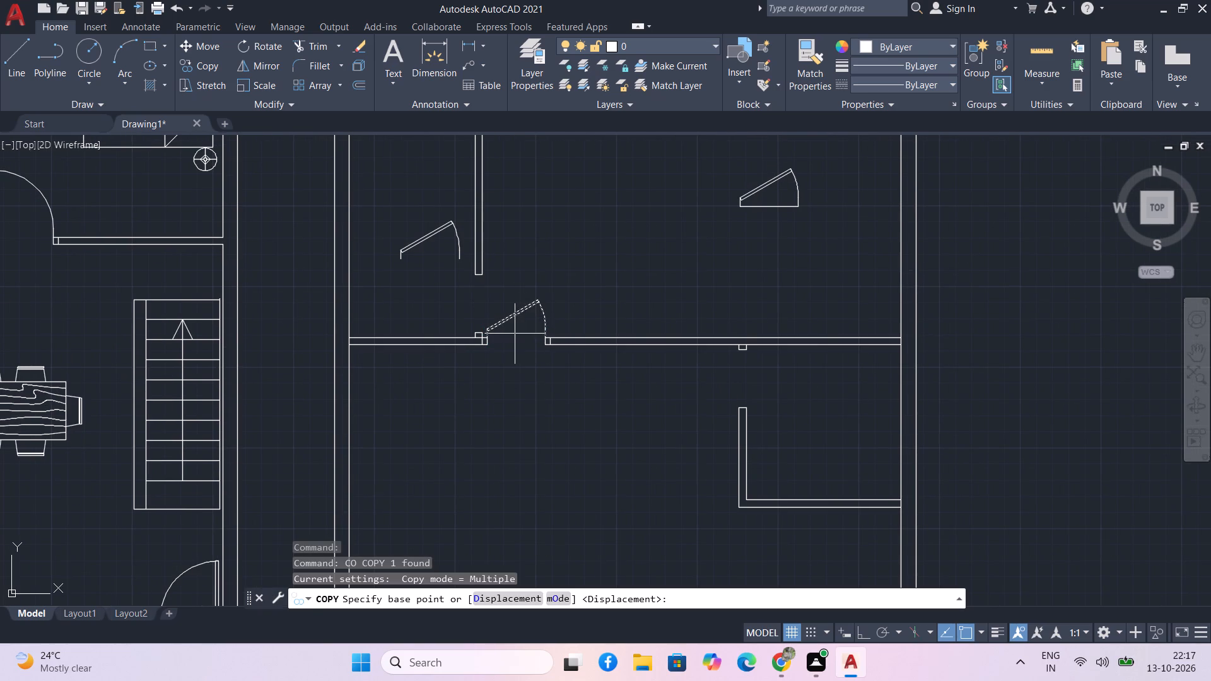
pyautogui.moveTo(545, 317); pyautogui.dragTo(543, 343)
pyautogui.click(699, 425)
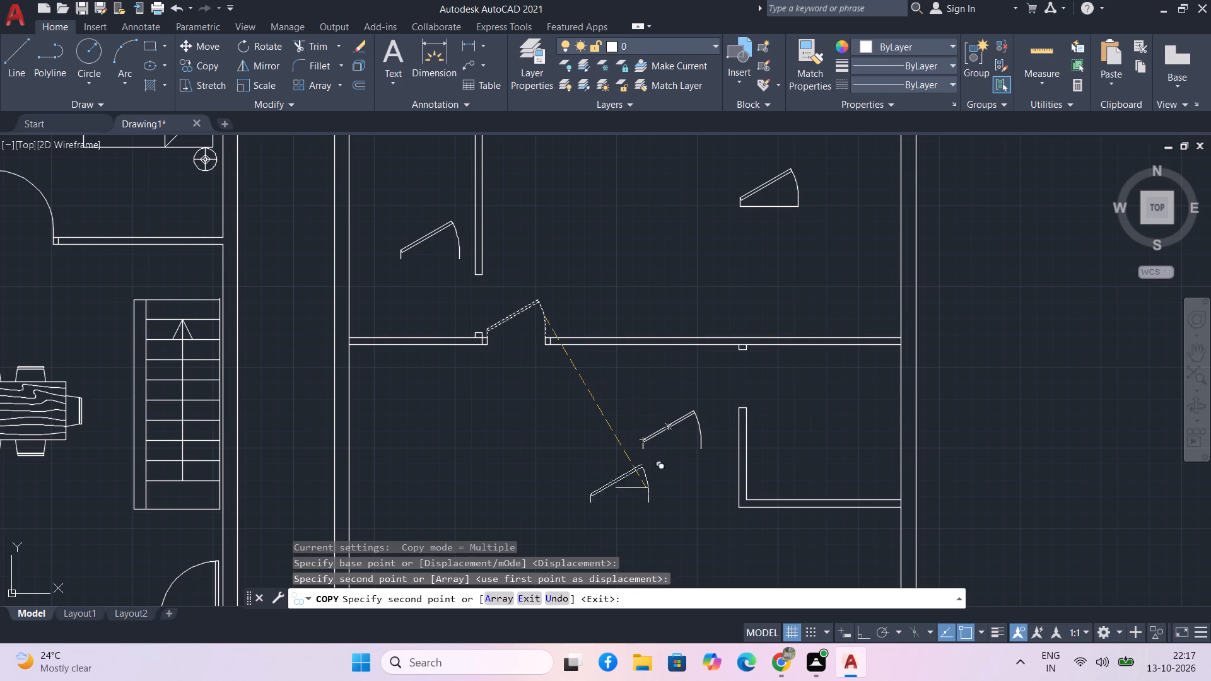
pyautogui.press('Escape')
# Rotate the new door copy 270° about its lower hinge-side corner.
pyautogui.moveTo(662, 473); pyautogui.dragTo(660, 443)
pyautogui.click(651, 423)
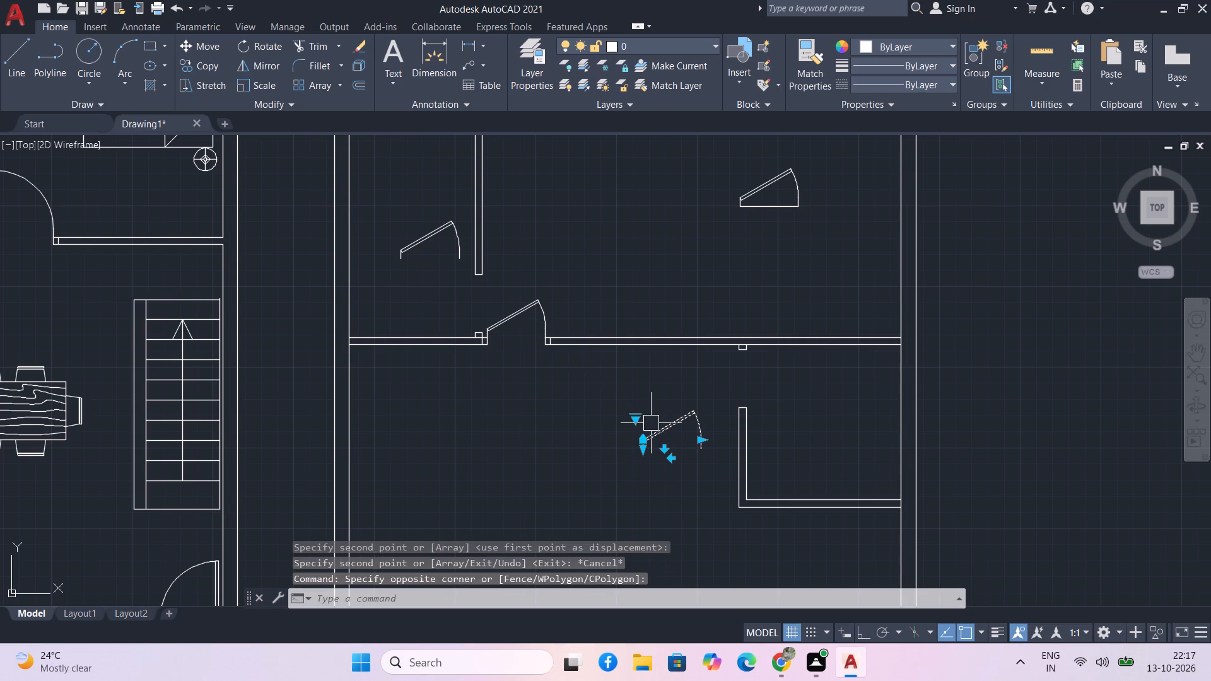
pyautogui.write('ro')
pyautogui.press('space')
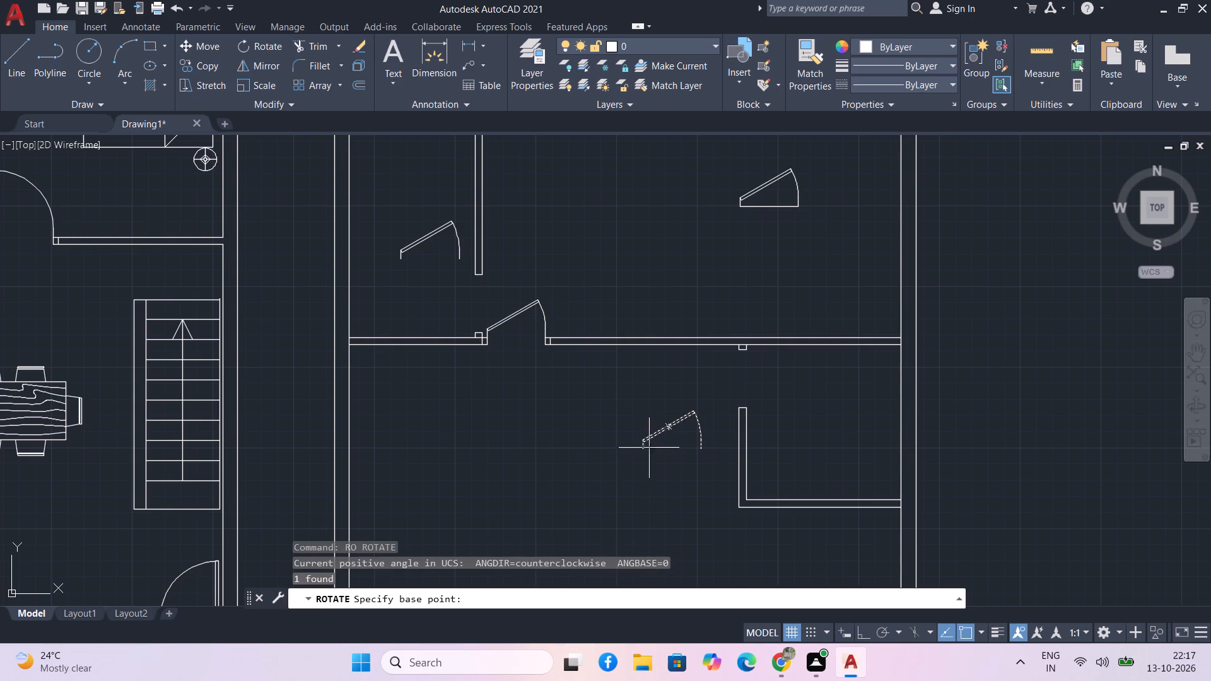
pyautogui.press('F8')
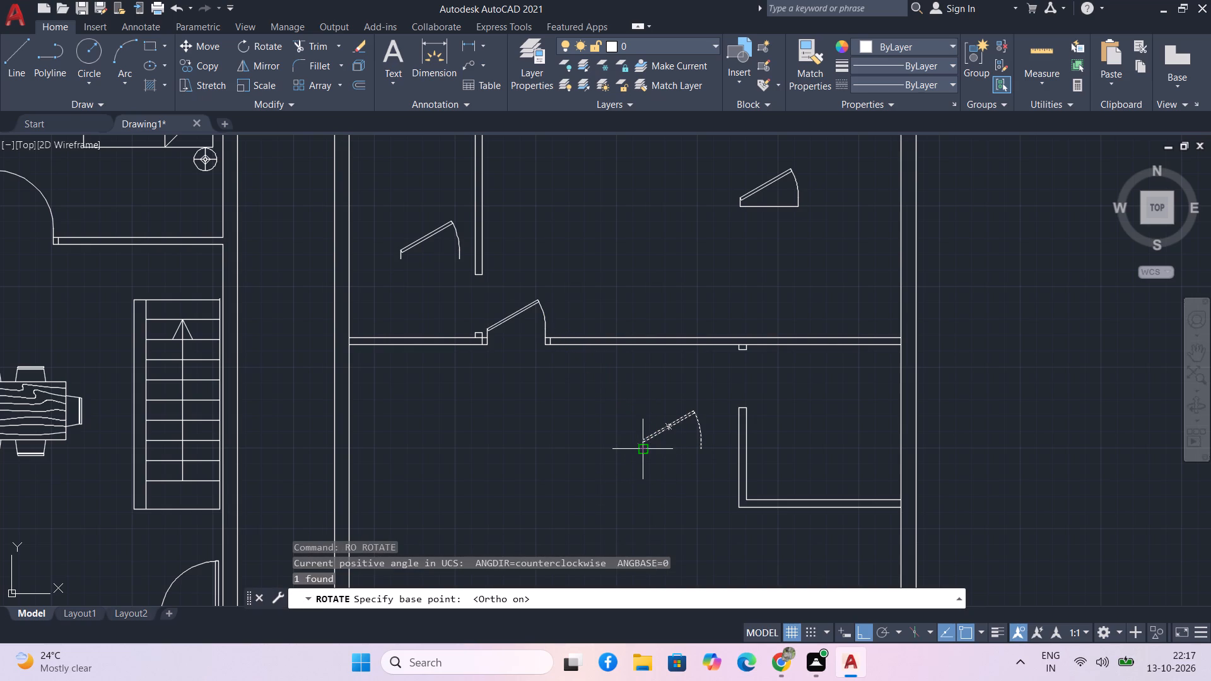
pyautogui.click(646, 454)
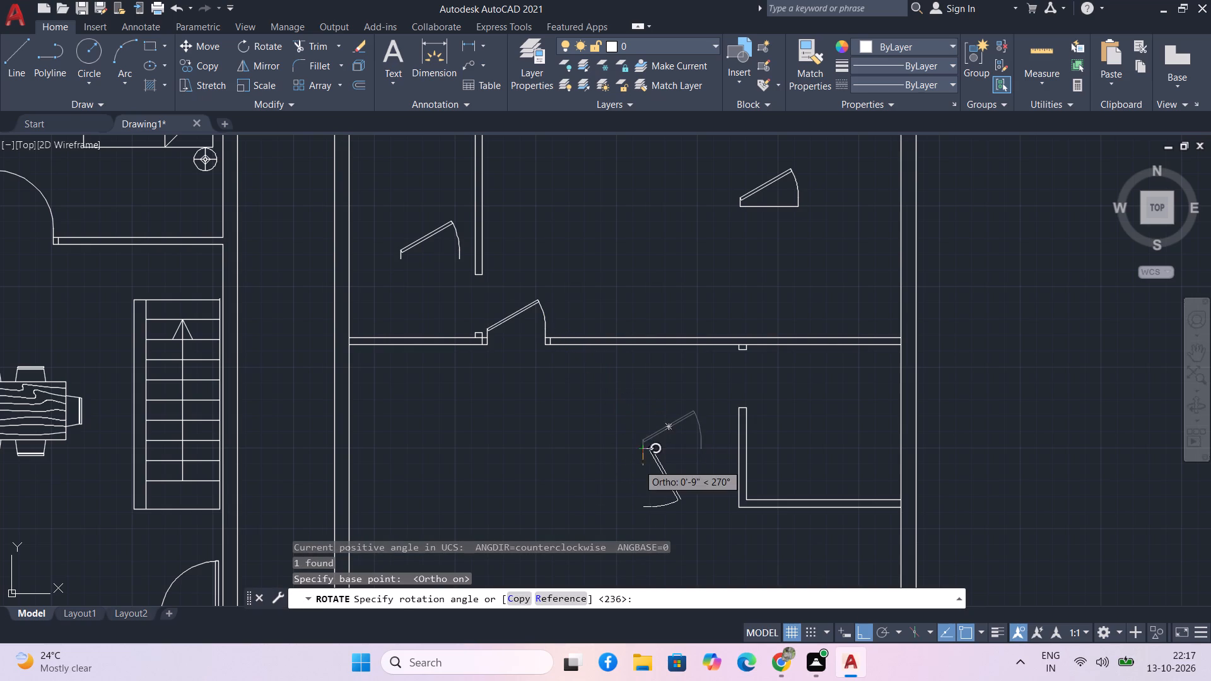
pyautogui.click(638, 466)
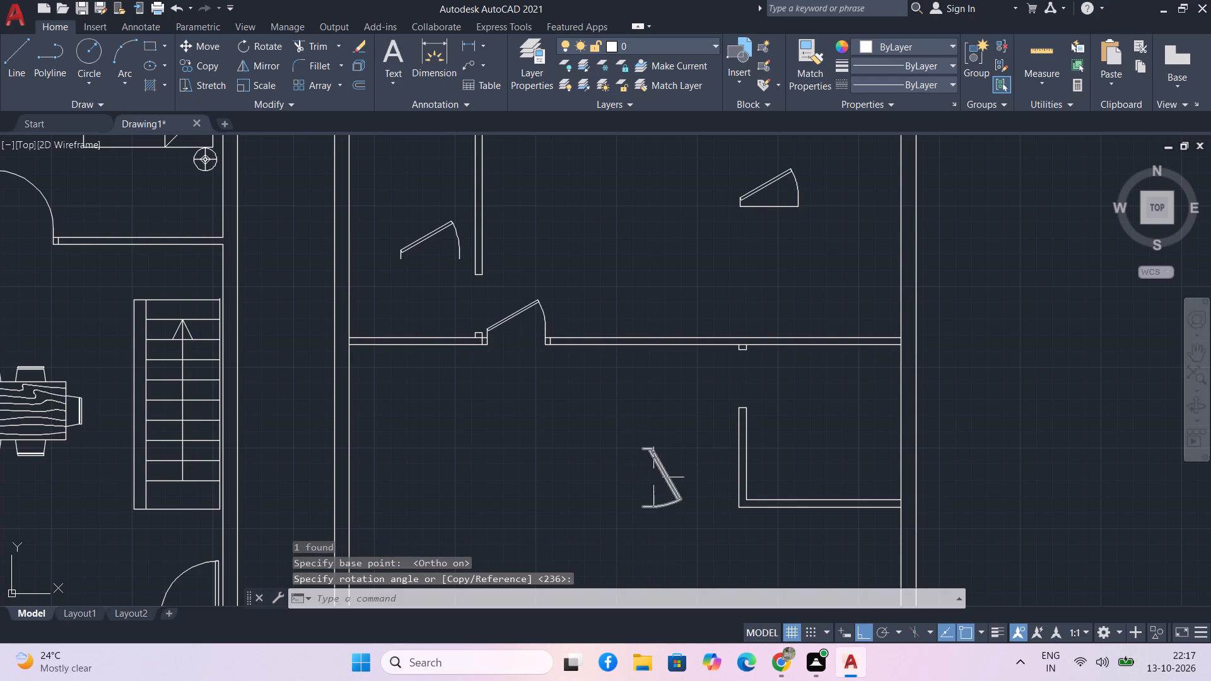
# Move the rotated door by its hinge-side end to the lower right corner of the jamb stub above the L-shaped partition.
pyautogui.moveTo(684, 513); pyautogui.dragTo(678, 498)
pyautogui.click(670, 487)
pyautogui.write('m')
pyautogui.press('space')
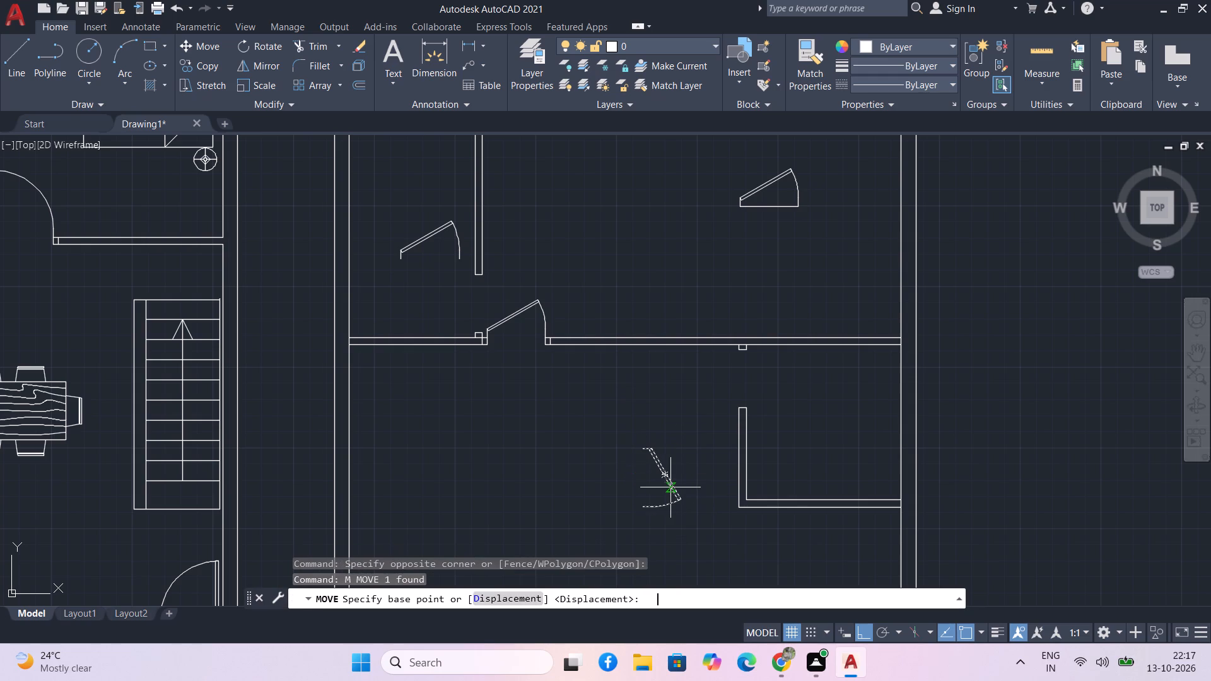
pyautogui.scroll(2, 645, 460)
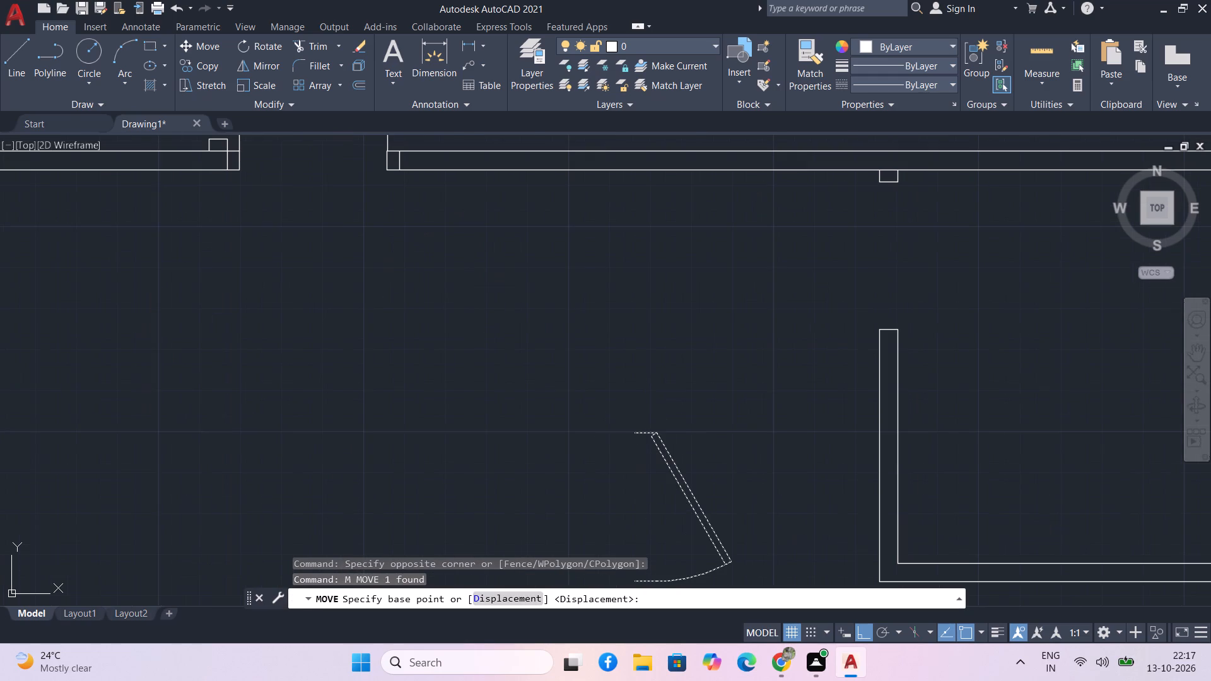
pyautogui.click(631, 436)
pyautogui.scroll(-1, 731, 392)
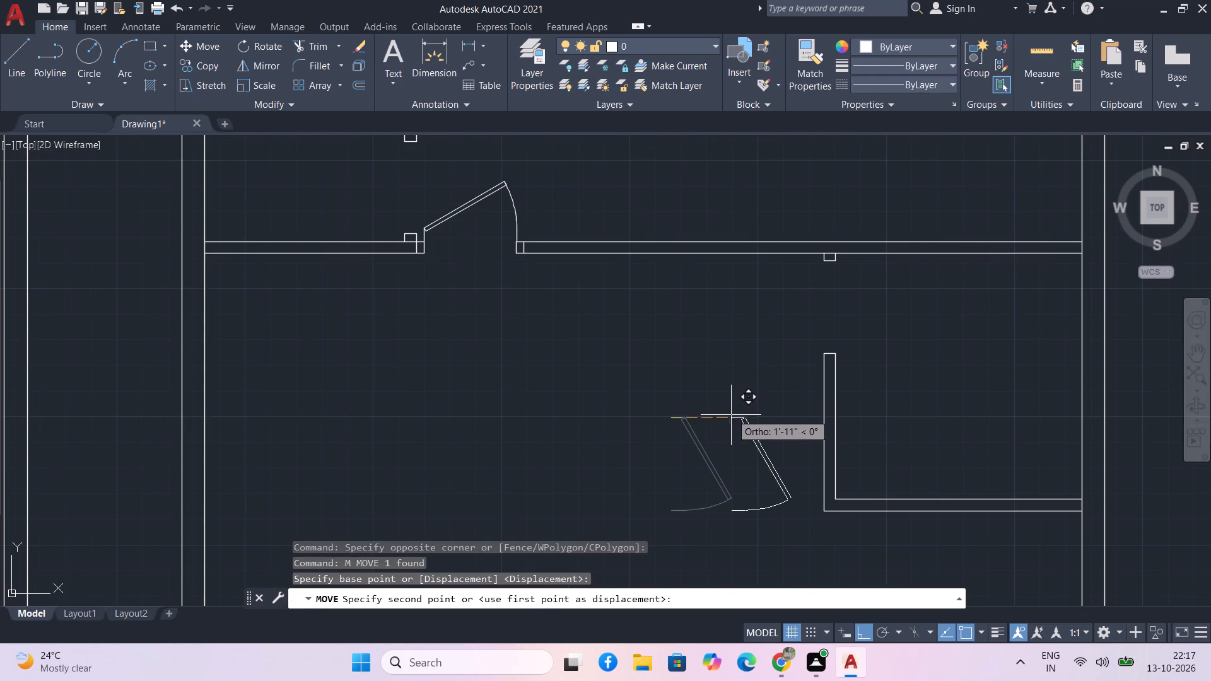
pyautogui.press('F8')
pyautogui.scroll(2, 795, 267)
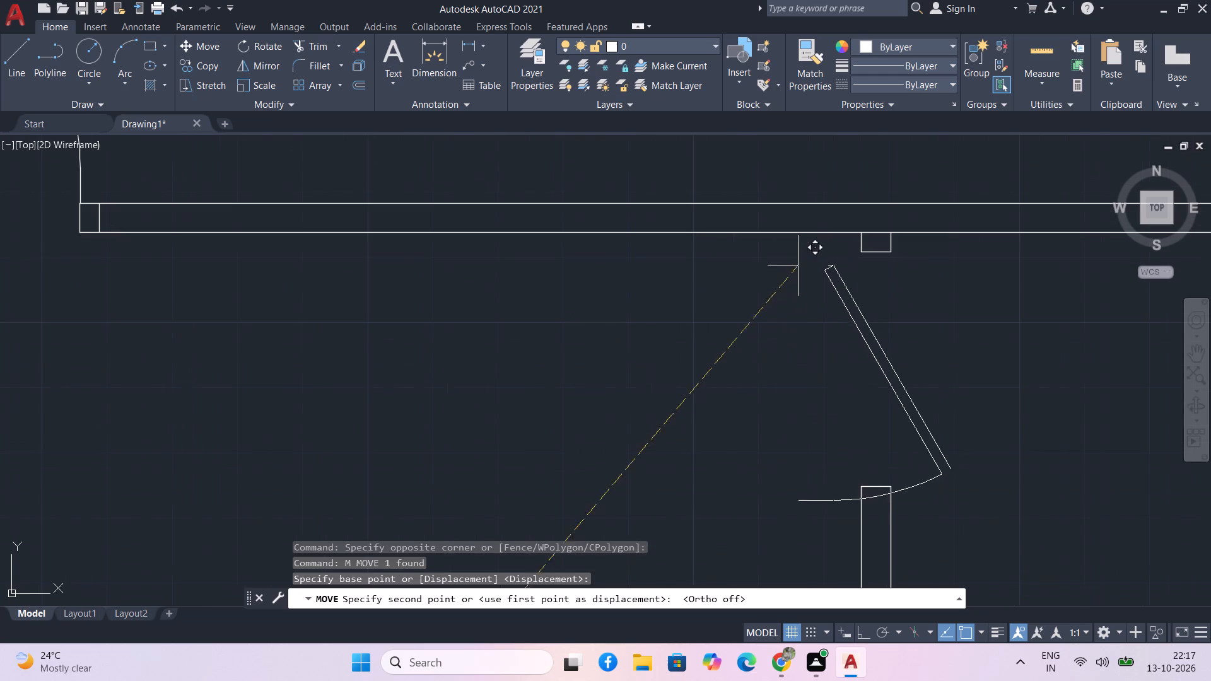
pyautogui.click(889, 250)
# Rotate the loose door left of the upper vertical partition a quarter turn counterclockwise about its lower hinge-side corner.
pyautogui.scroll(-2, 1114, 367)
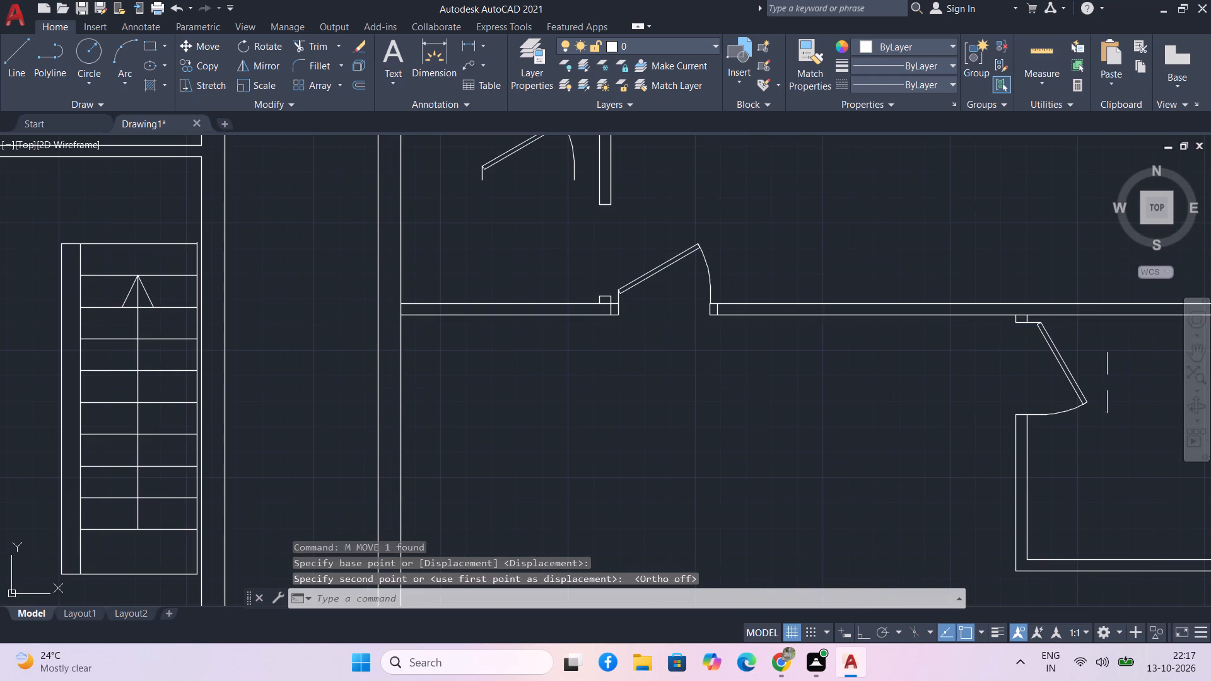
pyautogui.moveTo(681, 378); pyautogui.dragTo(709, 464, button='middle')
pyautogui.moveTo(561, 253); pyautogui.dragTo(547, 233)
pyautogui.click(526, 219)
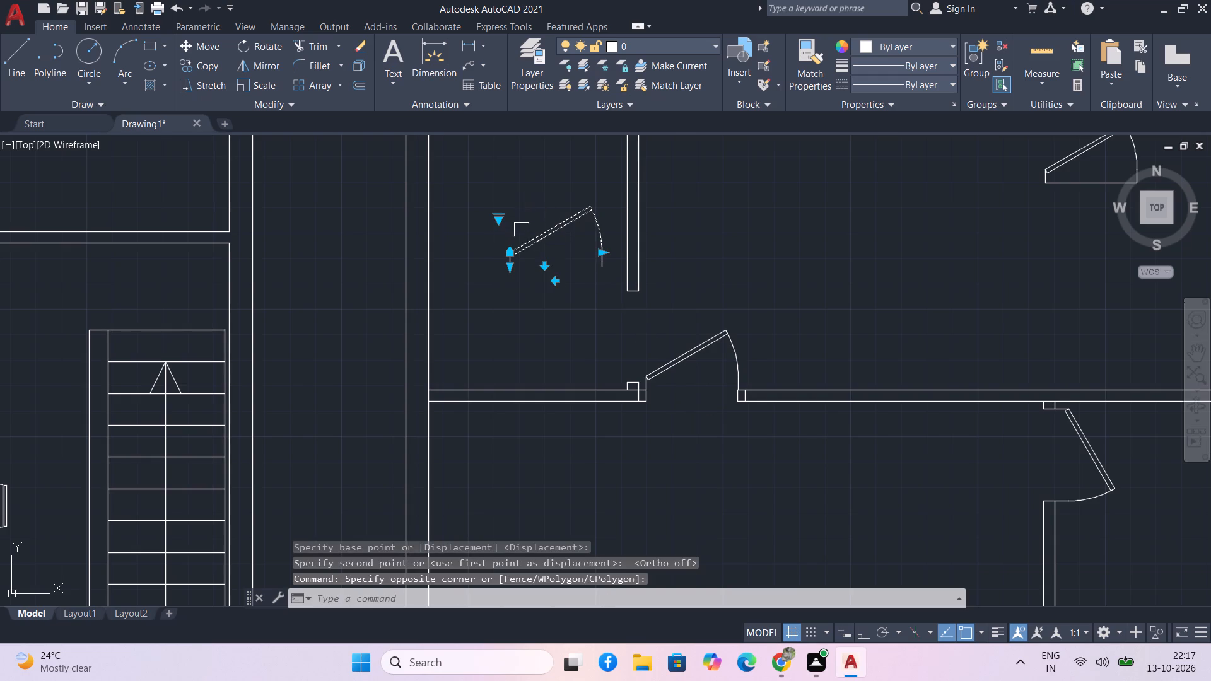
pyautogui.write('ro')
pyautogui.press('space')
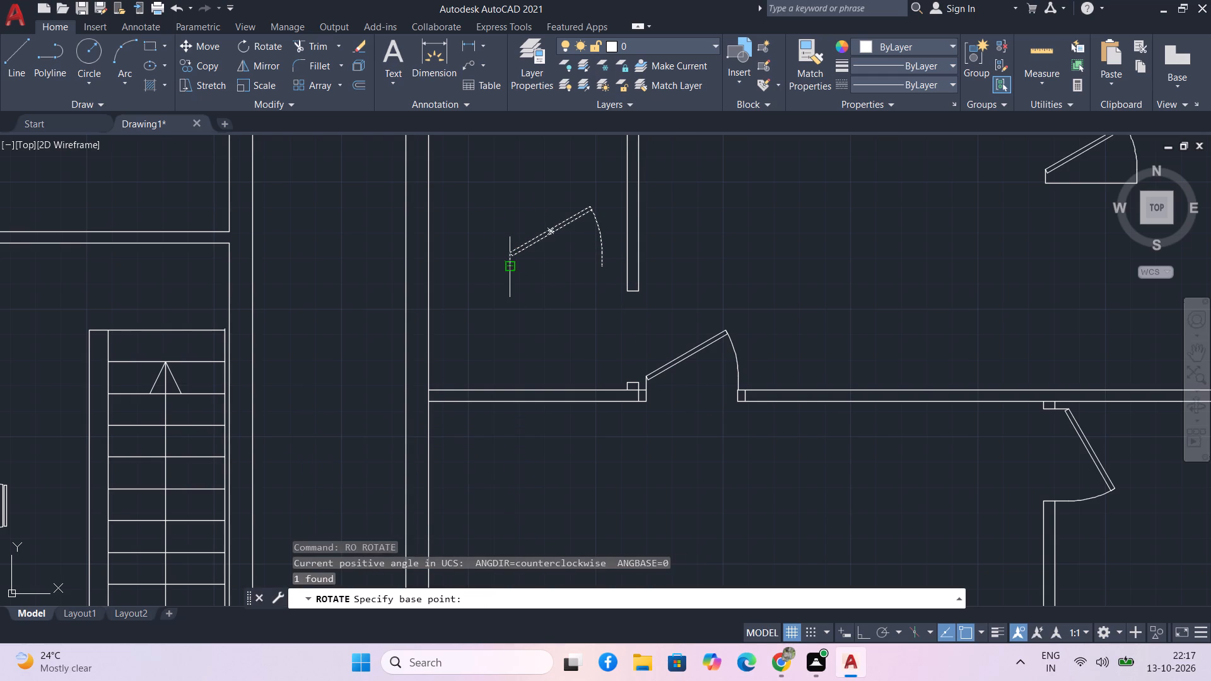
pyautogui.press('F8')
pyautogui.click(512, 266)
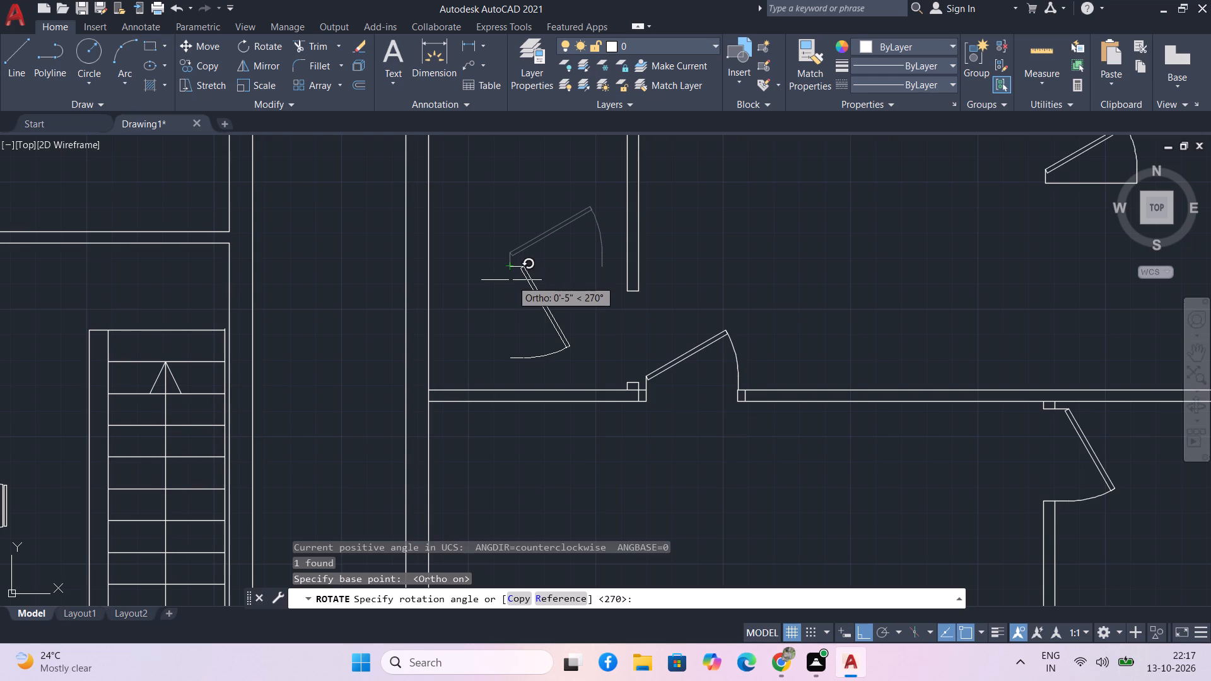
pyautogui.click(508, 235)
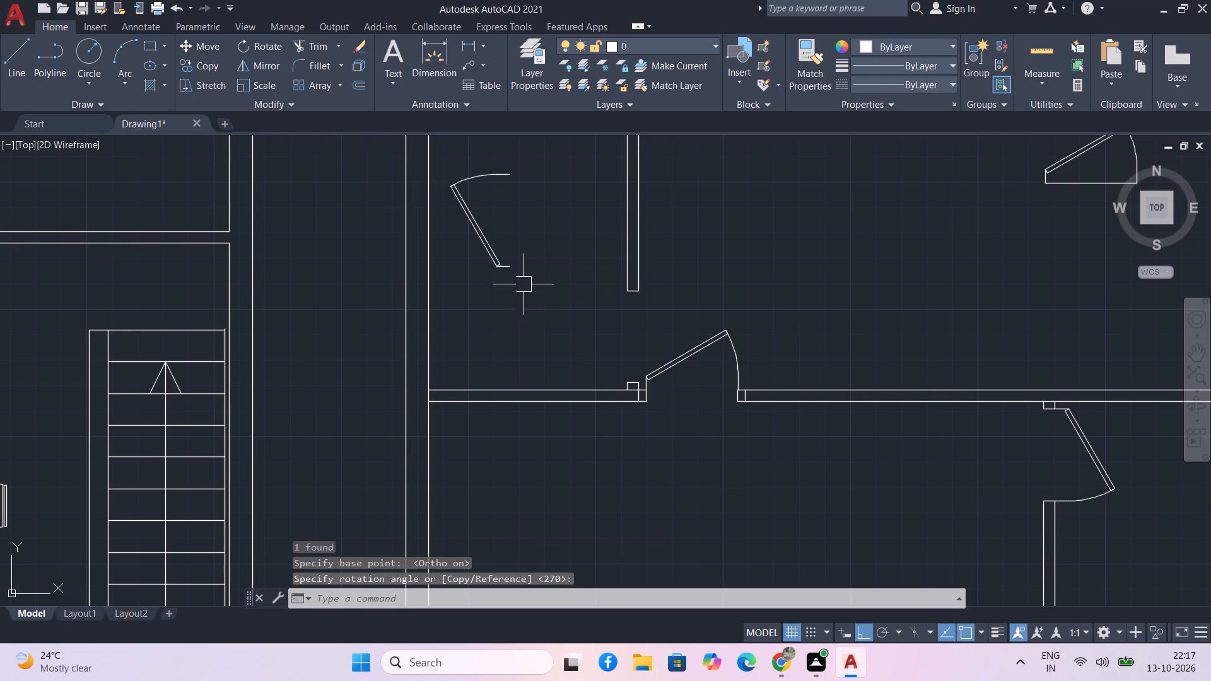
# Move the rotated loose door by its hinge-side end to the upper left corner of the jamb stub below the upper vertical partition.
pyautogui.click(525, 288)
pyautogui.click(511, 253)
pyautogui.moveTo(515, 266); pyautogui.dragTo(495, 250)
pyautogui.click(488, 247)
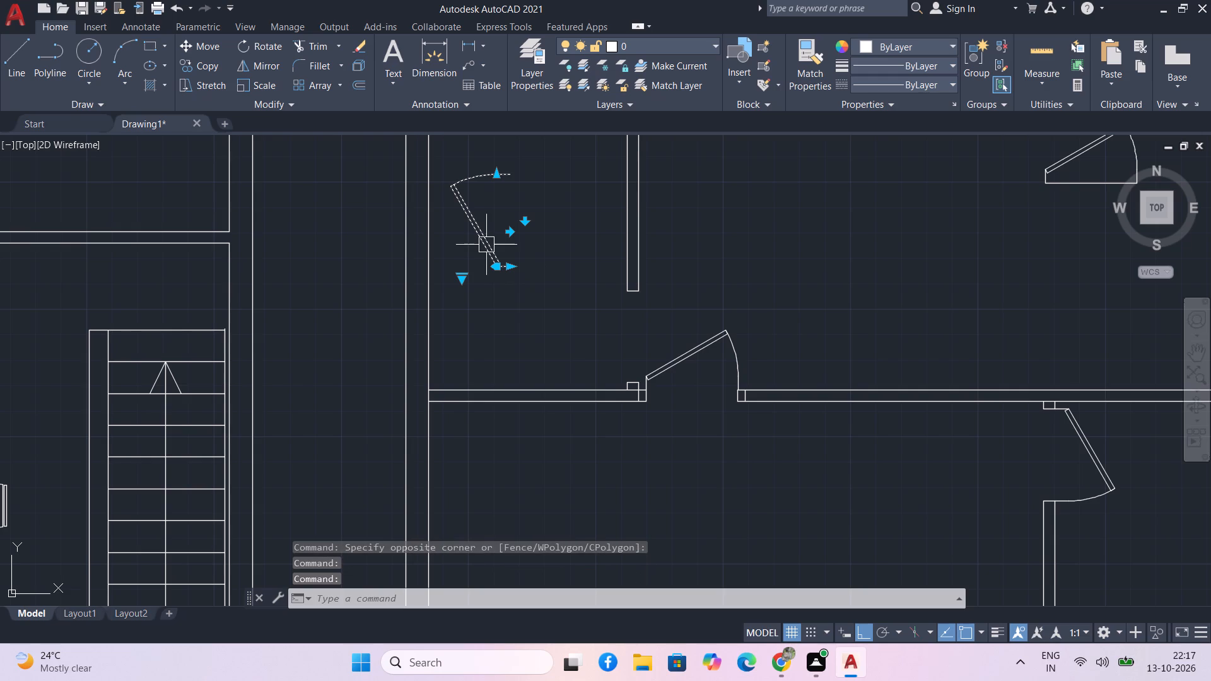
pyautogui.write('m')
pyautogui.press('space')
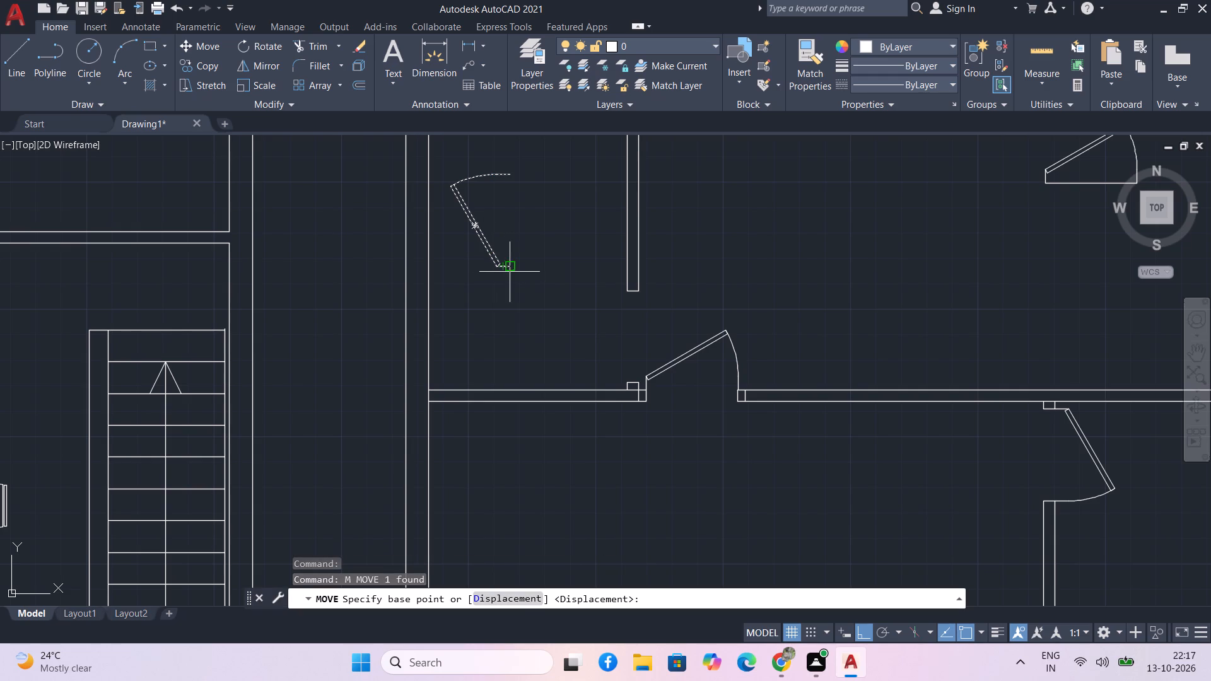
pyautogui.click(510, 272)
pyautogui.press('F8')
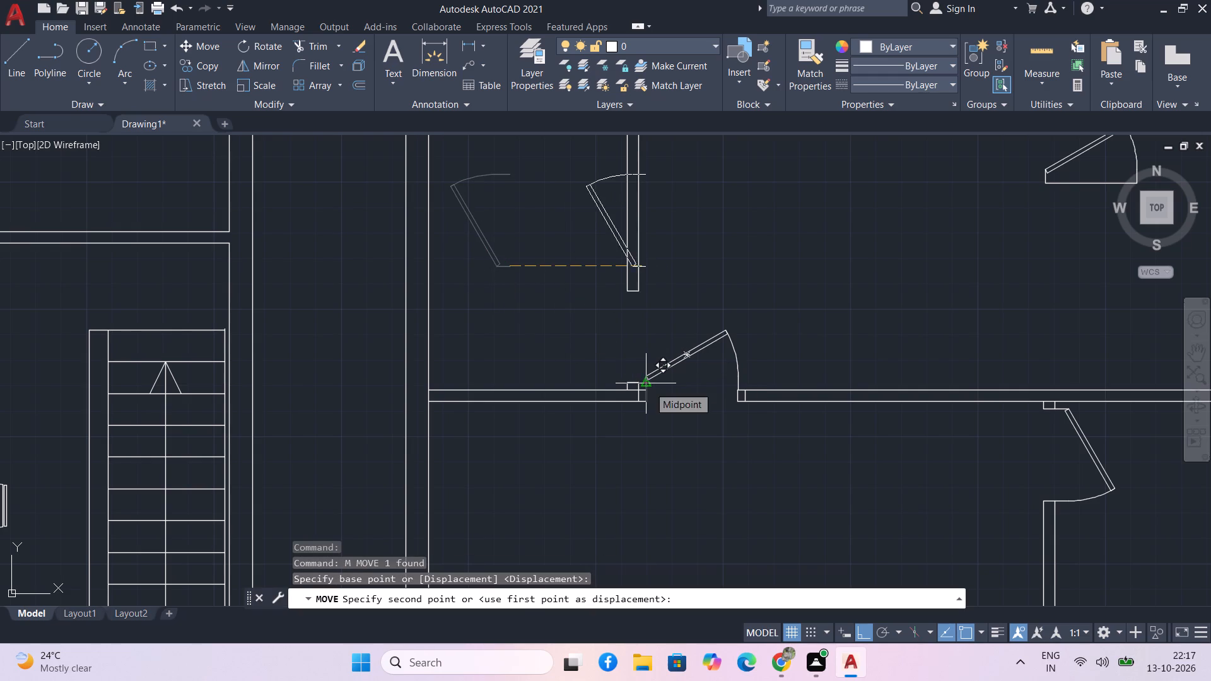
pyautogui.scroll(3, 635, 382)
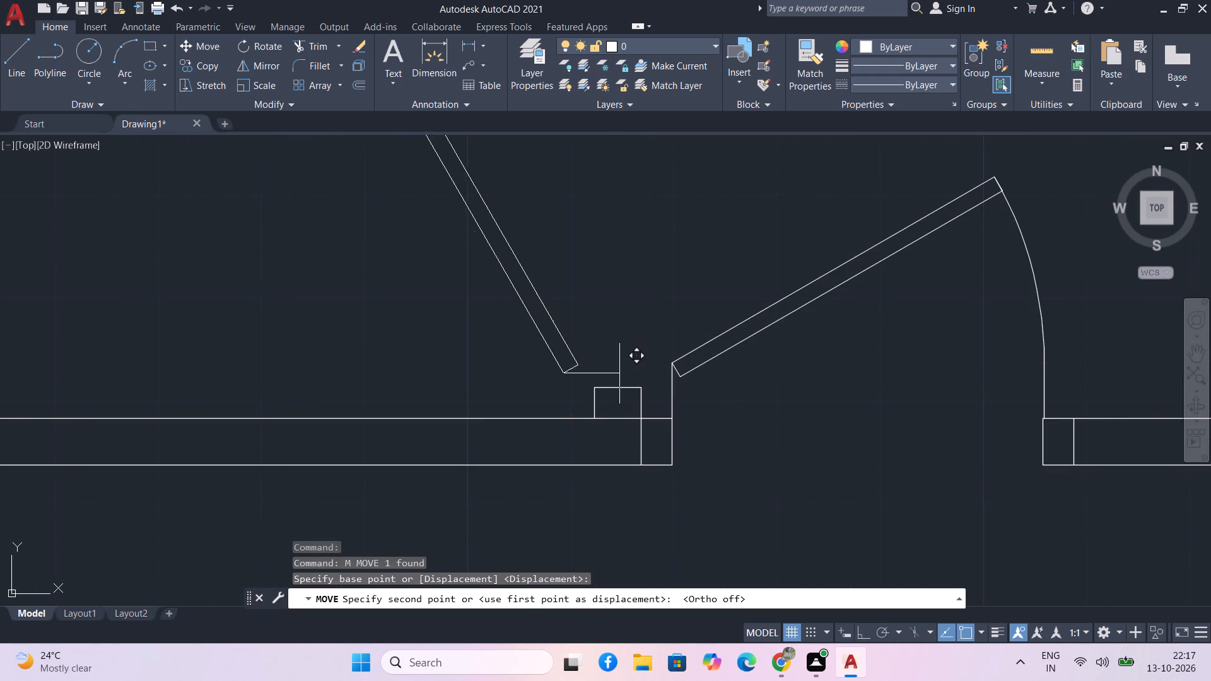
pyautogui.click(590, 386)
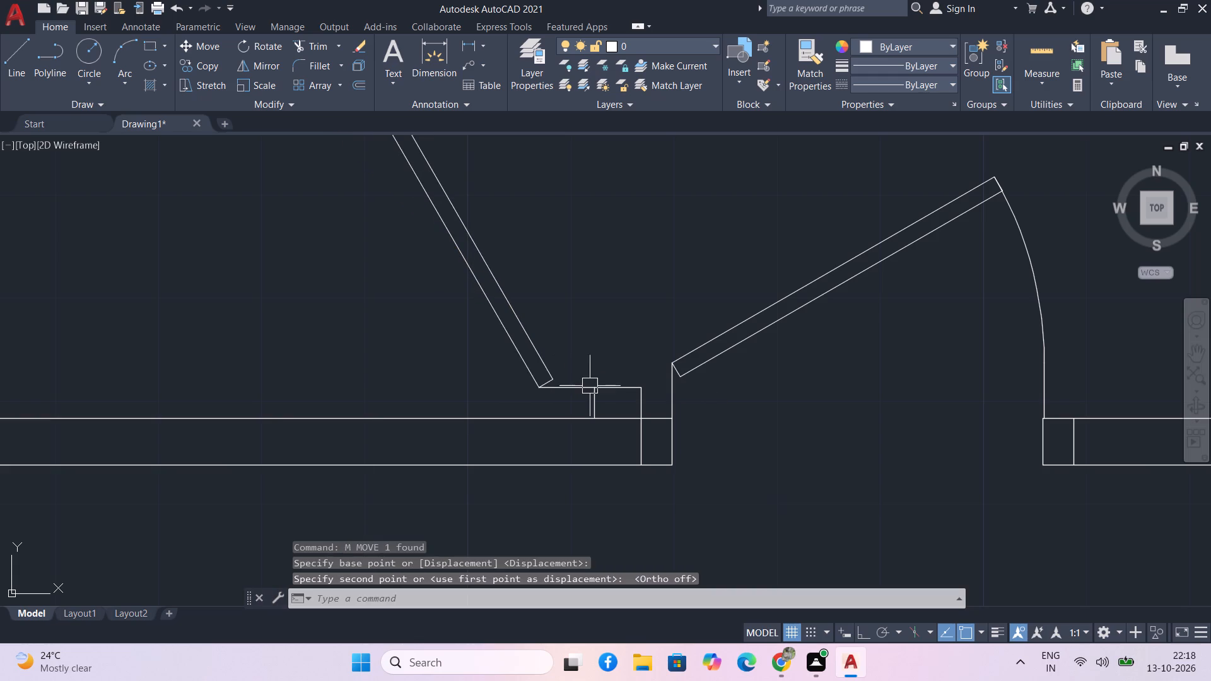
# Set the door below the upper vertical partition to Open 90º.
pyautogui.scroll(-2, 592, 365)
pyautogui.moveTo(592, 346); pyautogui.dragTo(592, 353, button='middle')
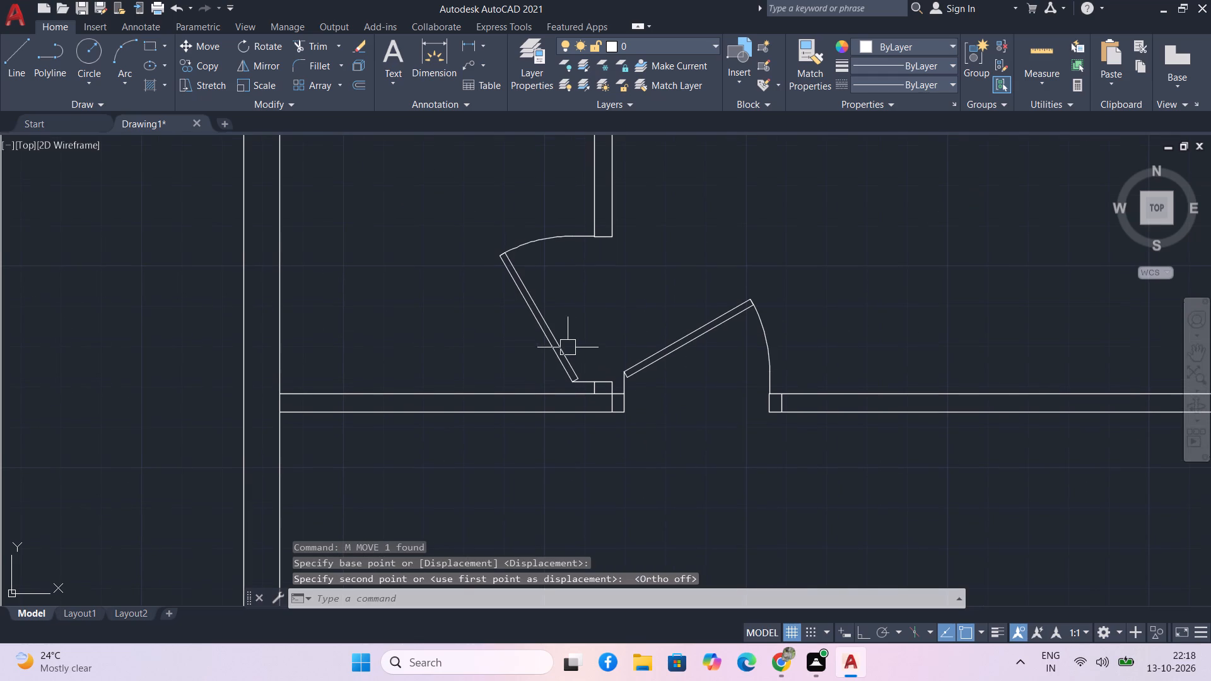
pyautogui.click(559, 350)
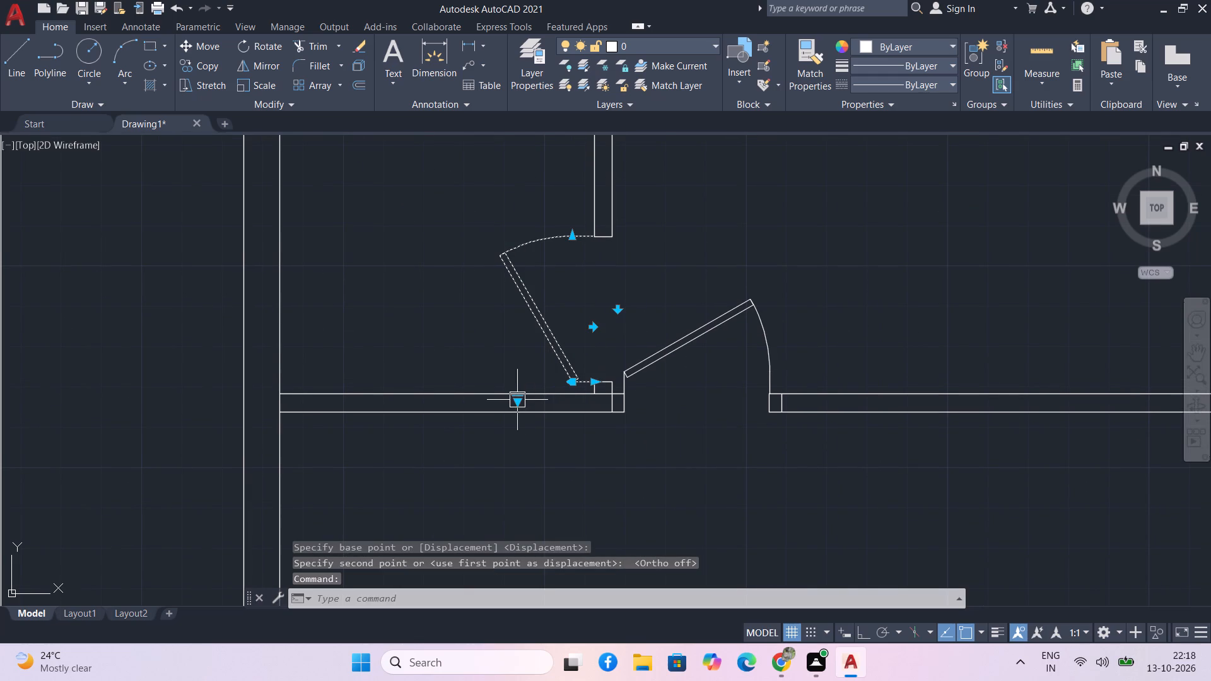
pyautogui.click(516, 402)
pyautogui.click(569, 453)
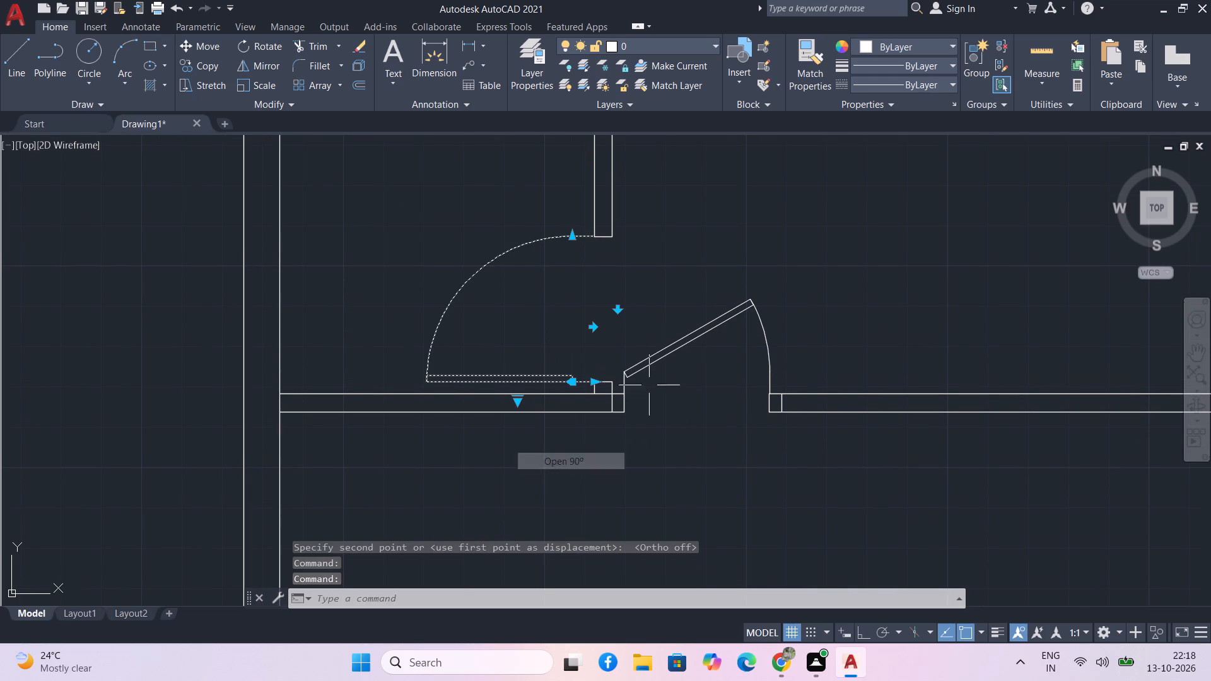
# Flip the door in the horizontal partition opening so it hinges at the right jamb, and set it to Open 90º.
pyautogui.click(693, 337)
pyautogui.click(694, 416)
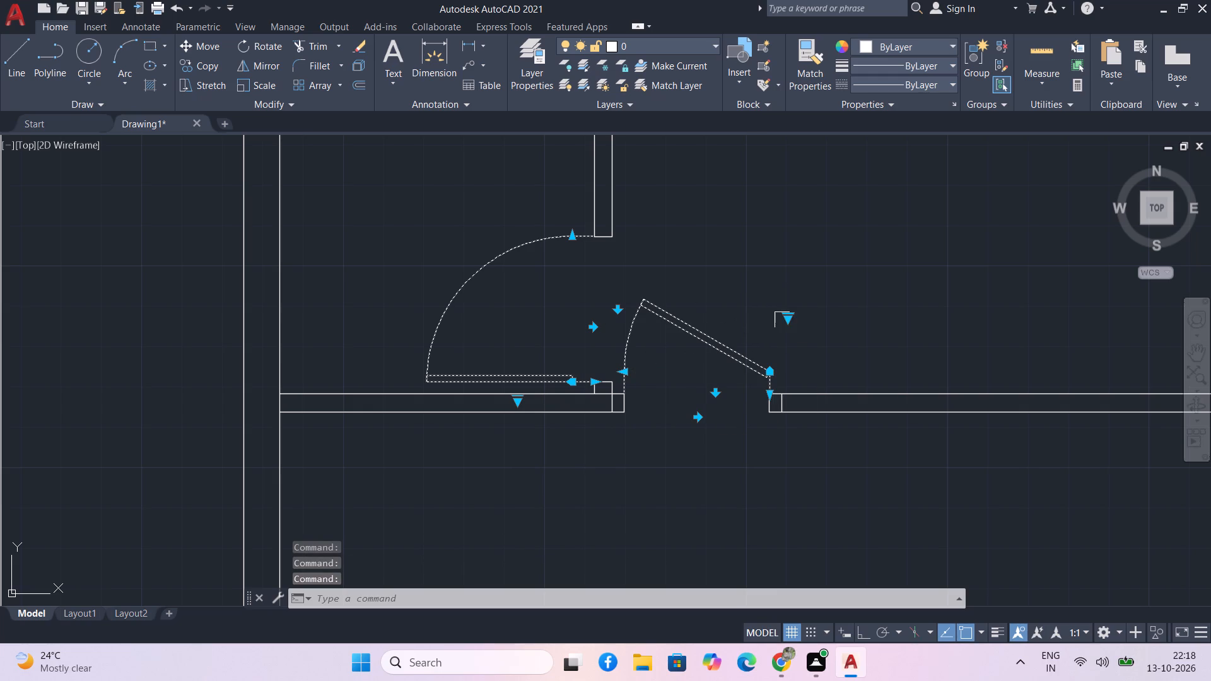
pyautogui.click(789, 317)
pyautogui.click(831, 376)
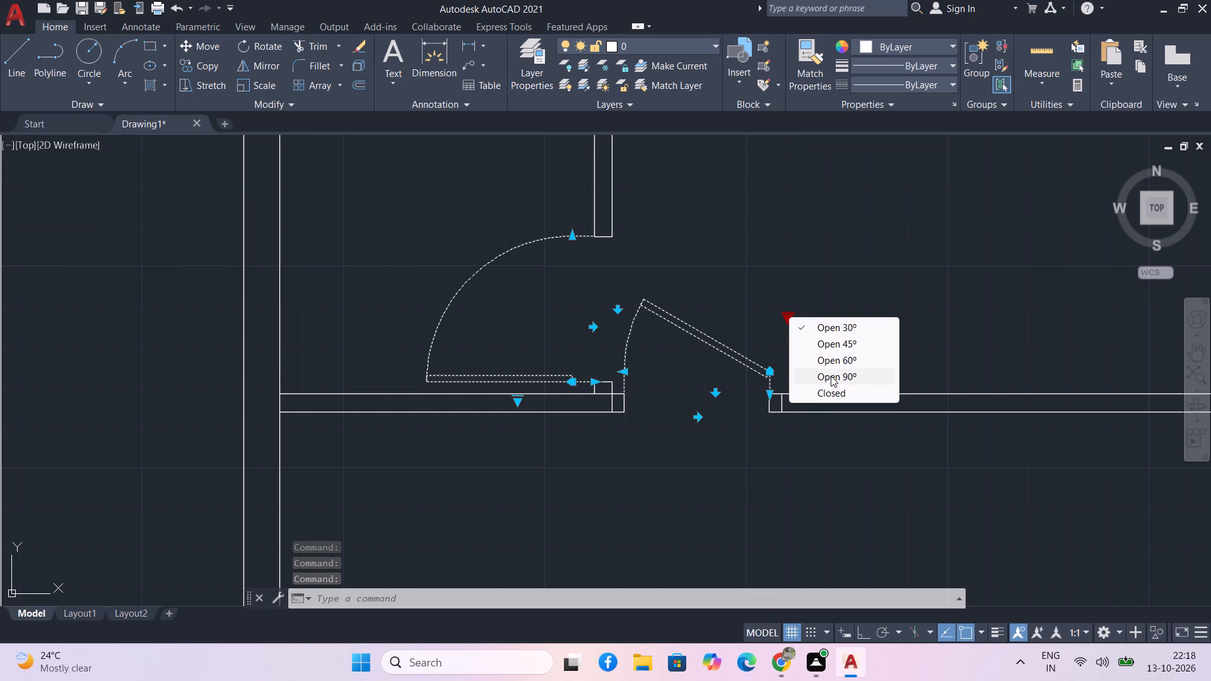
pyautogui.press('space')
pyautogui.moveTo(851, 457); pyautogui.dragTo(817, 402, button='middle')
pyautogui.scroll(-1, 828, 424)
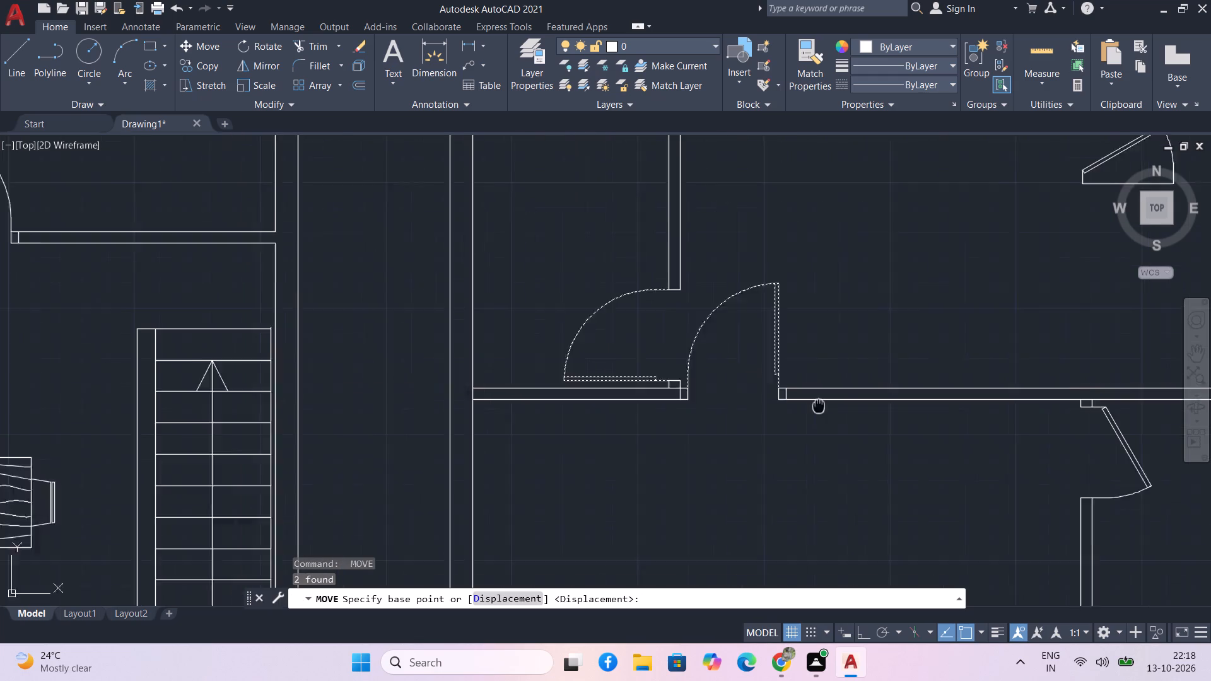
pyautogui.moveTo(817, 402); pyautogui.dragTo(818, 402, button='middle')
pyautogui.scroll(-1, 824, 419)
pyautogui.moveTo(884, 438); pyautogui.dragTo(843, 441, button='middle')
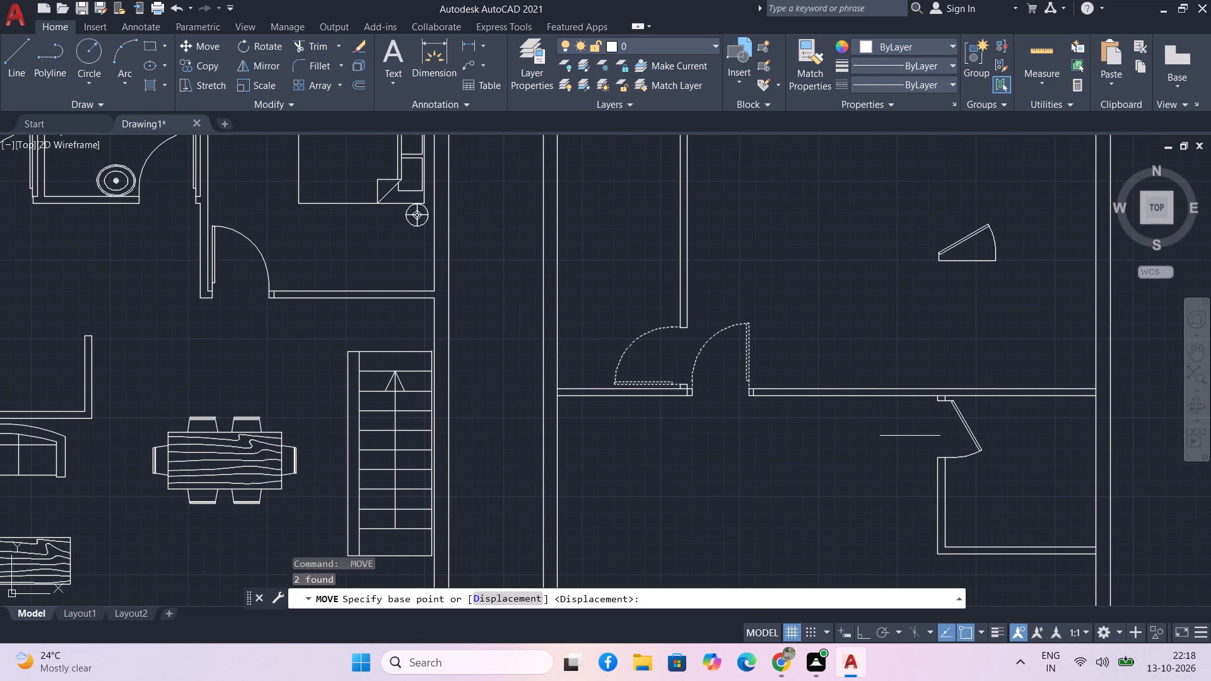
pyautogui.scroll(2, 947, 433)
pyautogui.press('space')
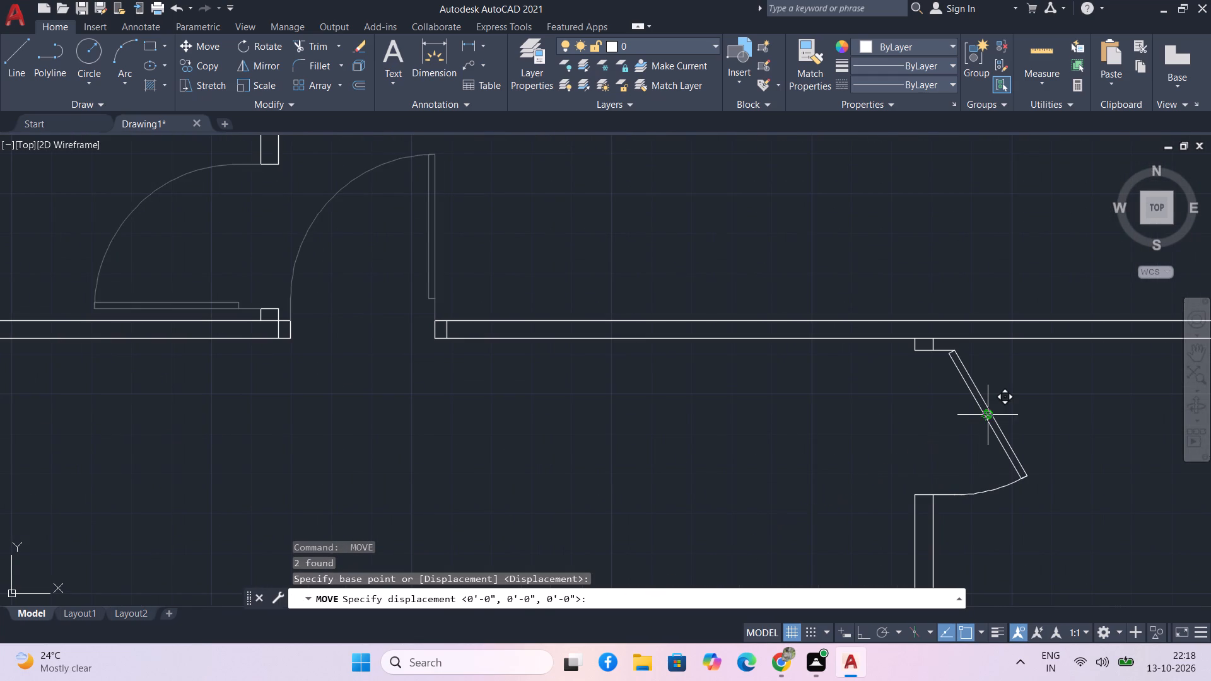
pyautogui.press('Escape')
# Set the door above the L-shaped partition to Open 90º.
pyautogui.click(990, 420)
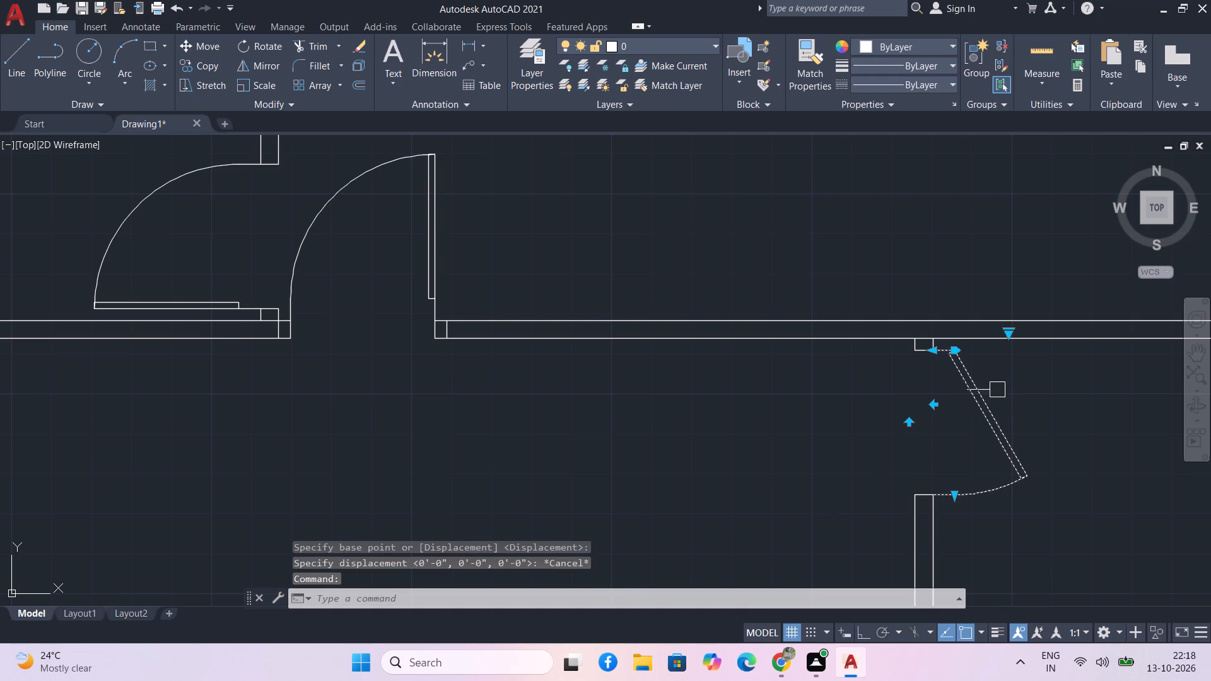
pyautogui.click(1012, 334)
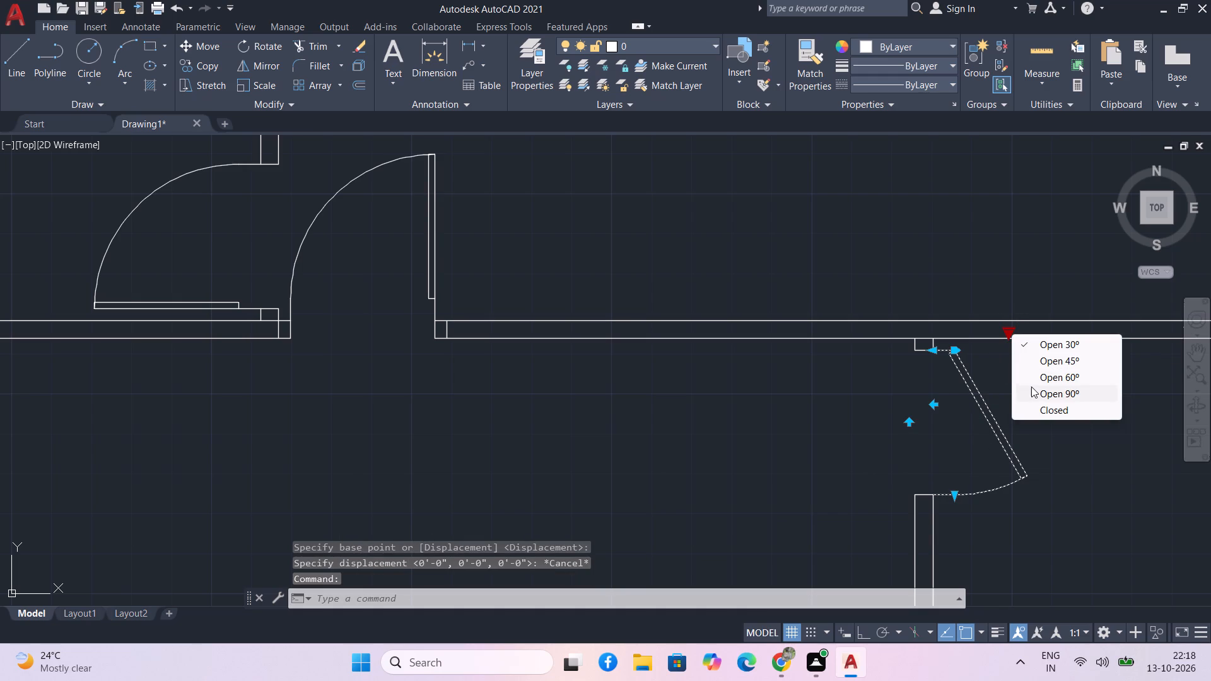
pyautogui.click(1031, 387)
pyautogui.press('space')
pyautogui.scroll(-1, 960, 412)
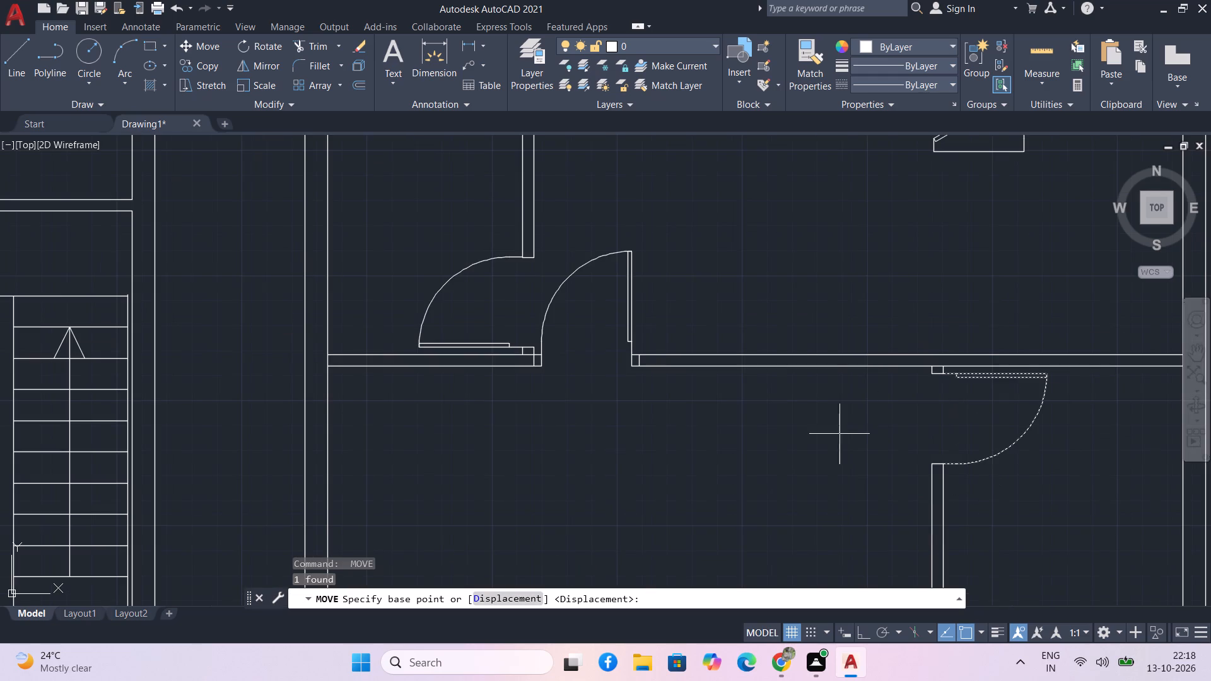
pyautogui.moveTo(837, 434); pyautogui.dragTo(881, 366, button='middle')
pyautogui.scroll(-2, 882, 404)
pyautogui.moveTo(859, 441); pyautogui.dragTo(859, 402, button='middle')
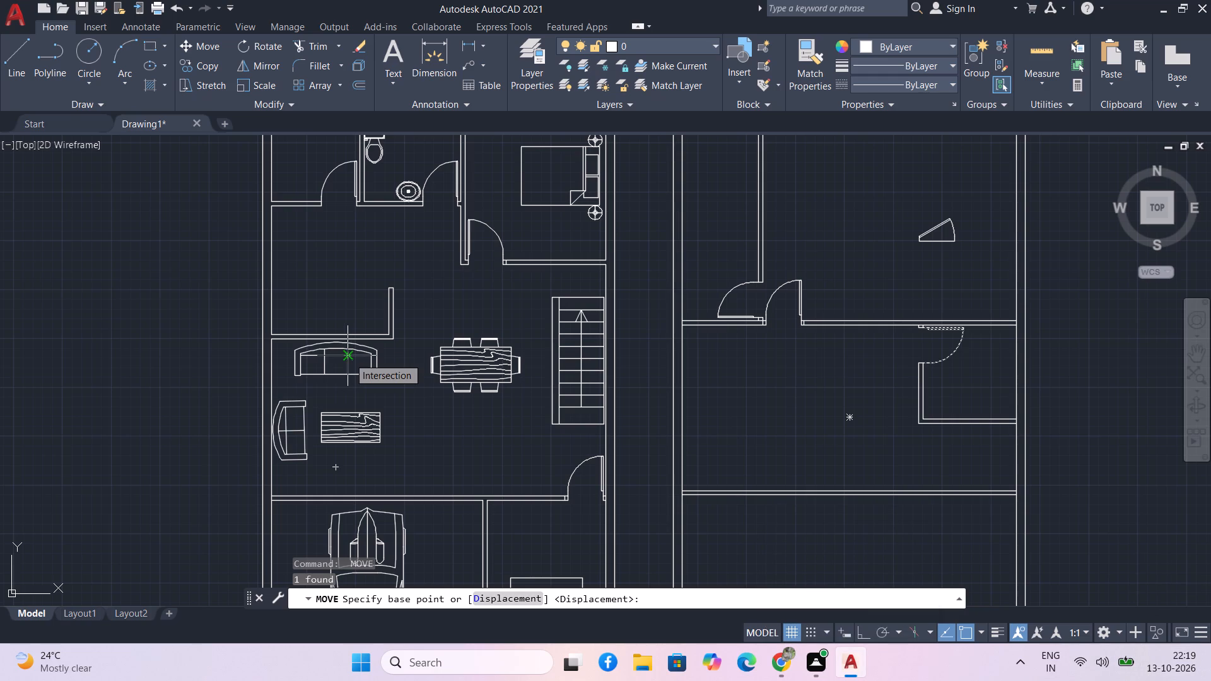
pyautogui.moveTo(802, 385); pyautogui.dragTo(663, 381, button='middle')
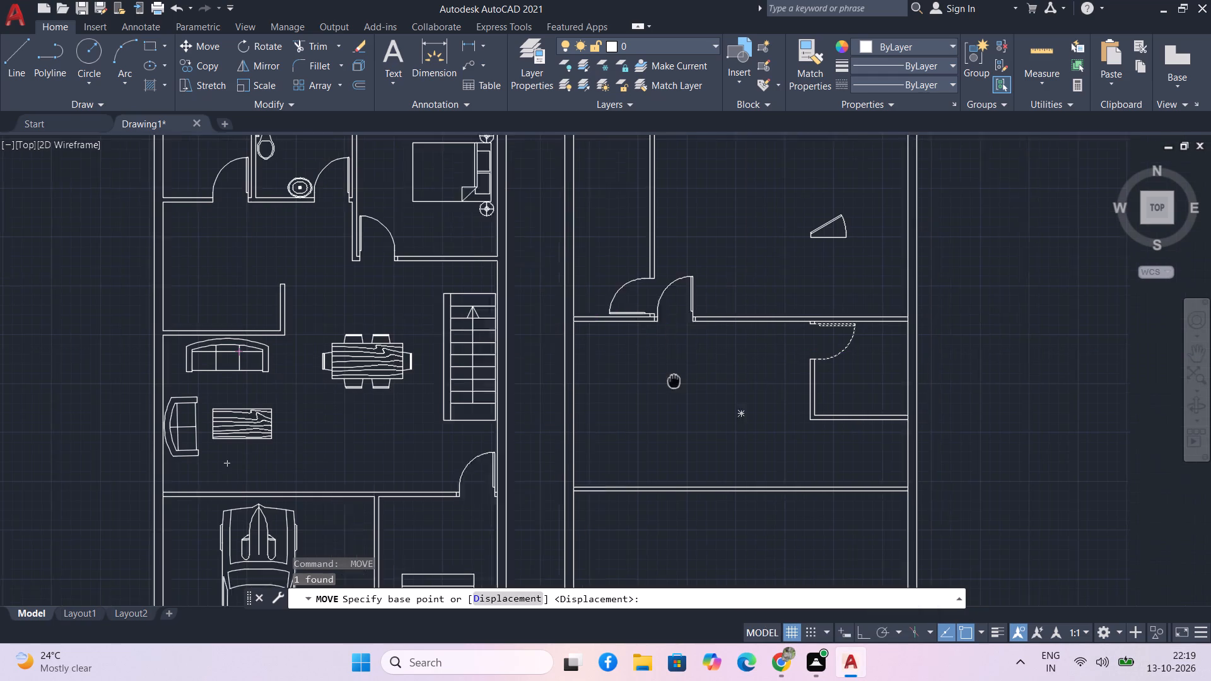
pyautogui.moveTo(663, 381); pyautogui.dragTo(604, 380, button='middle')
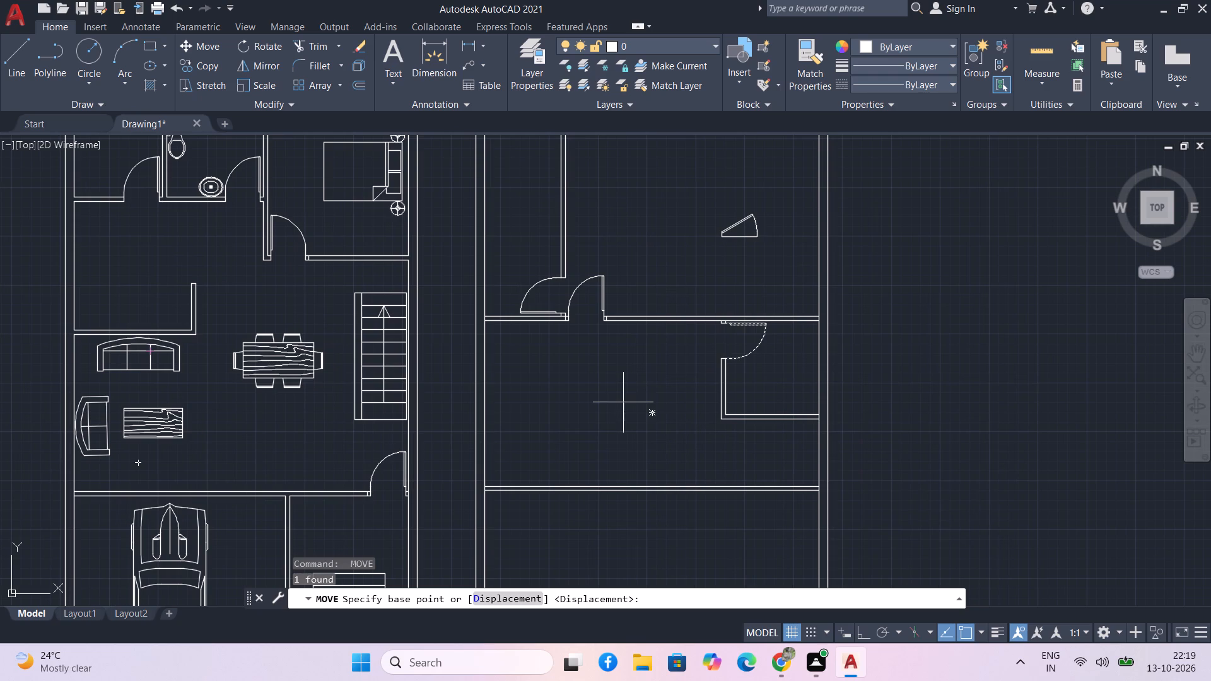
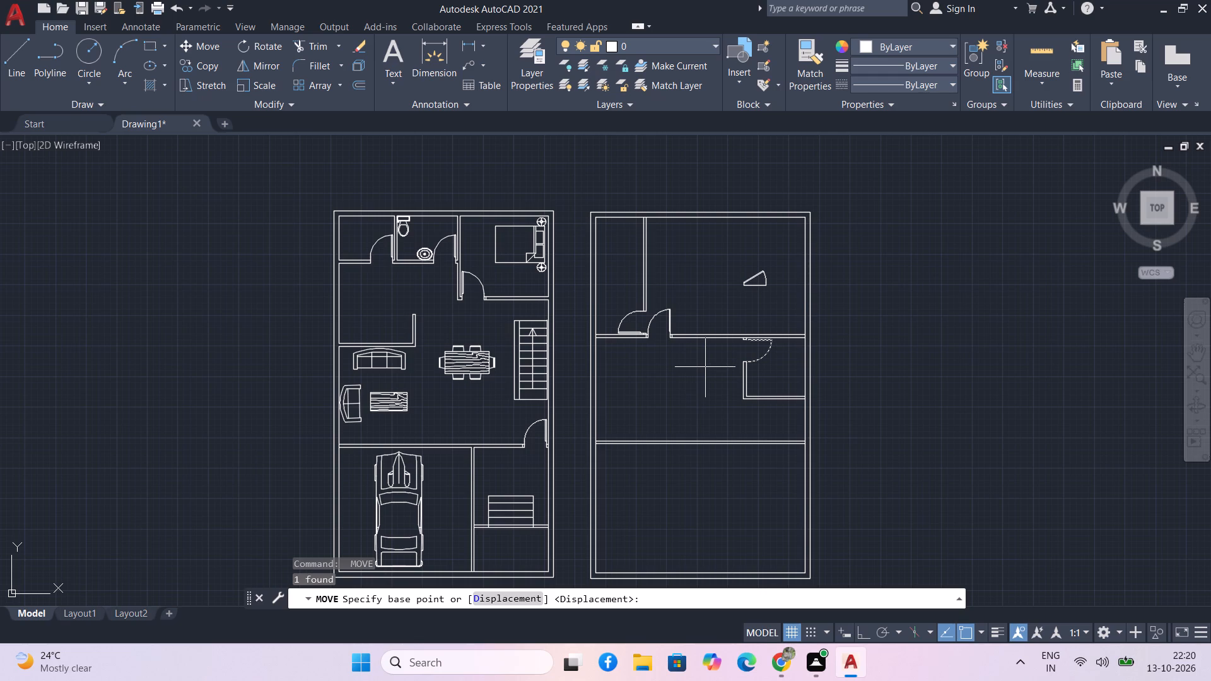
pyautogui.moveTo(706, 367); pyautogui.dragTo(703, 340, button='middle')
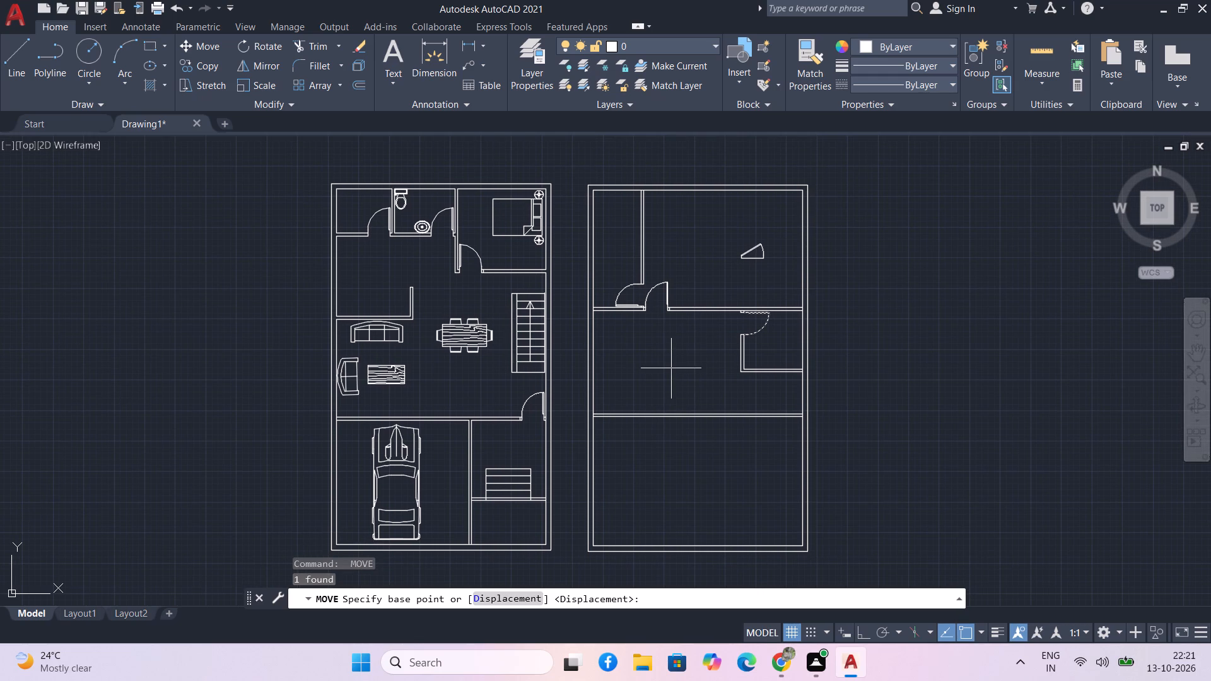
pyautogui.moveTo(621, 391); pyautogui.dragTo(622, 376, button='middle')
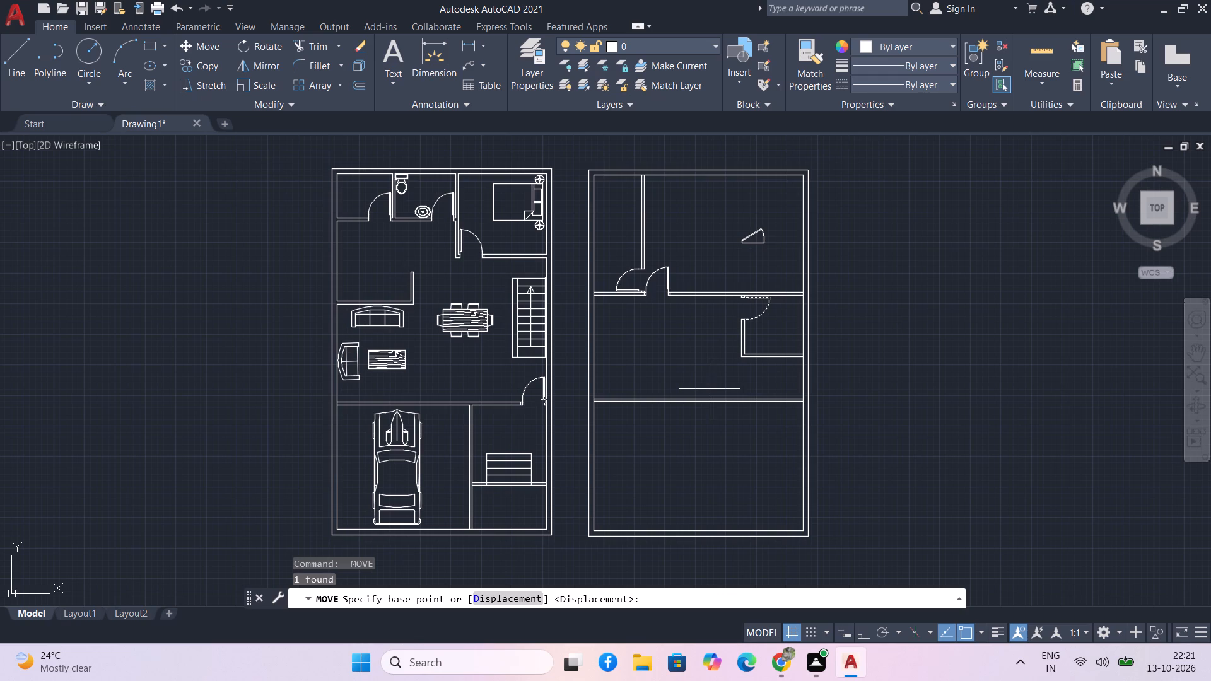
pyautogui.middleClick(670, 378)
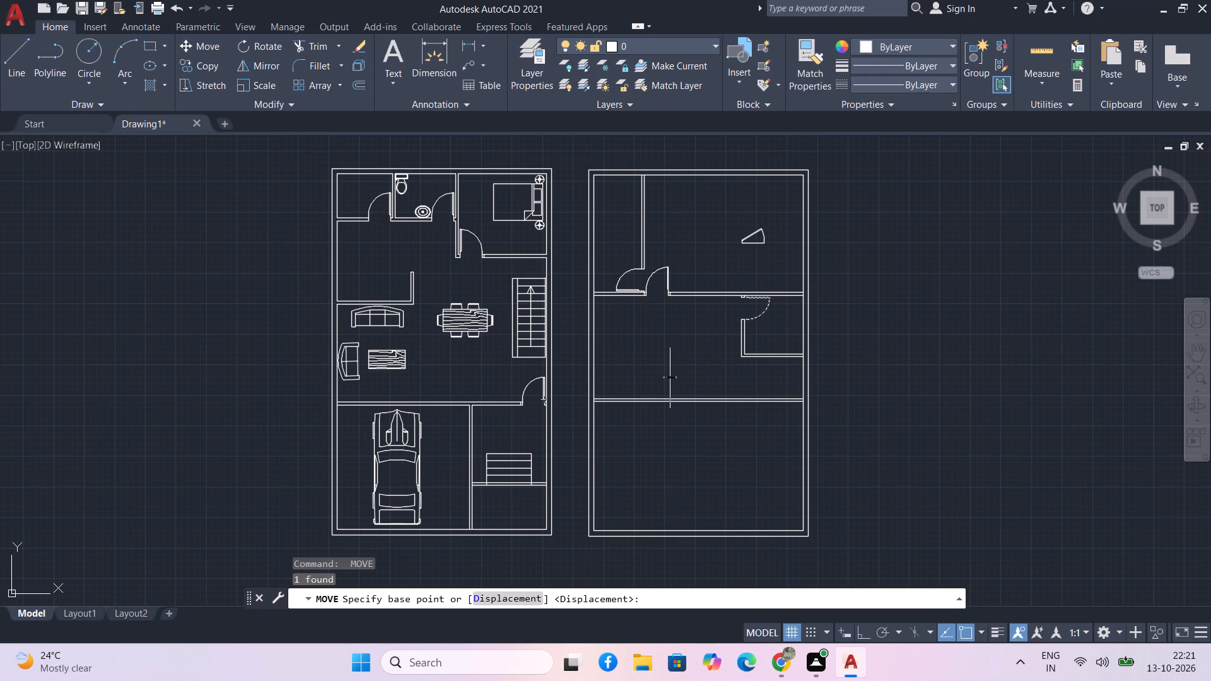
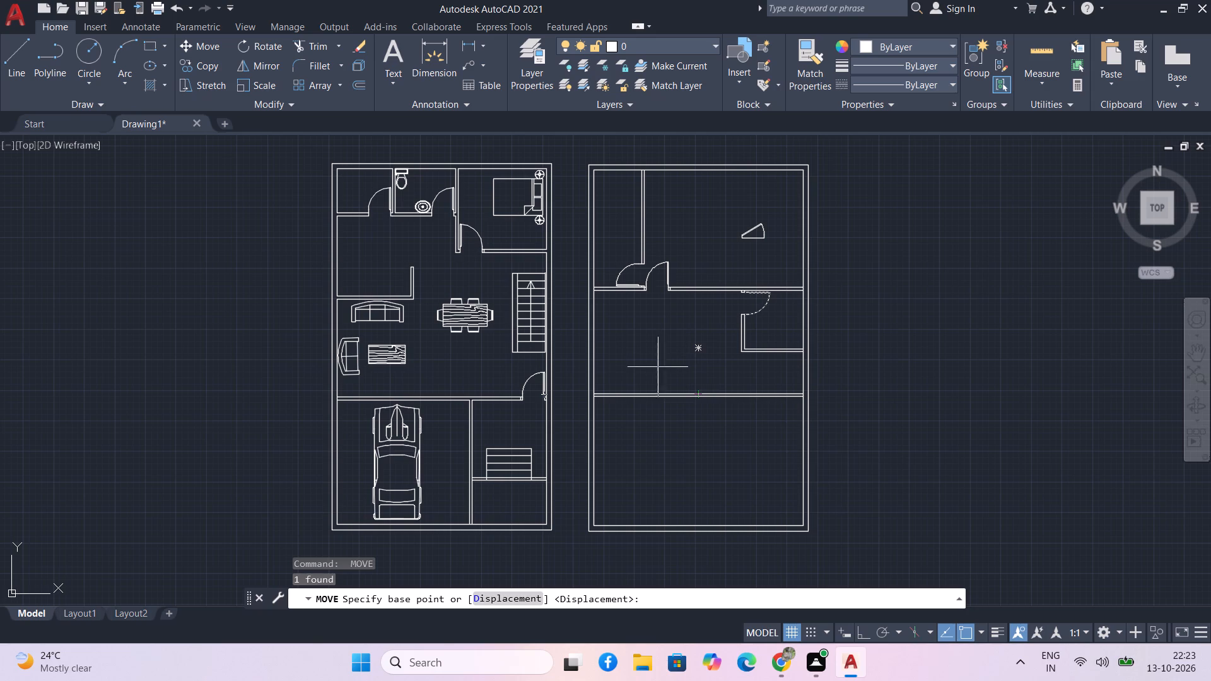
# Cancel the pending door move and start an Offset for the second floor plan.
pyautogui.press('Escape')
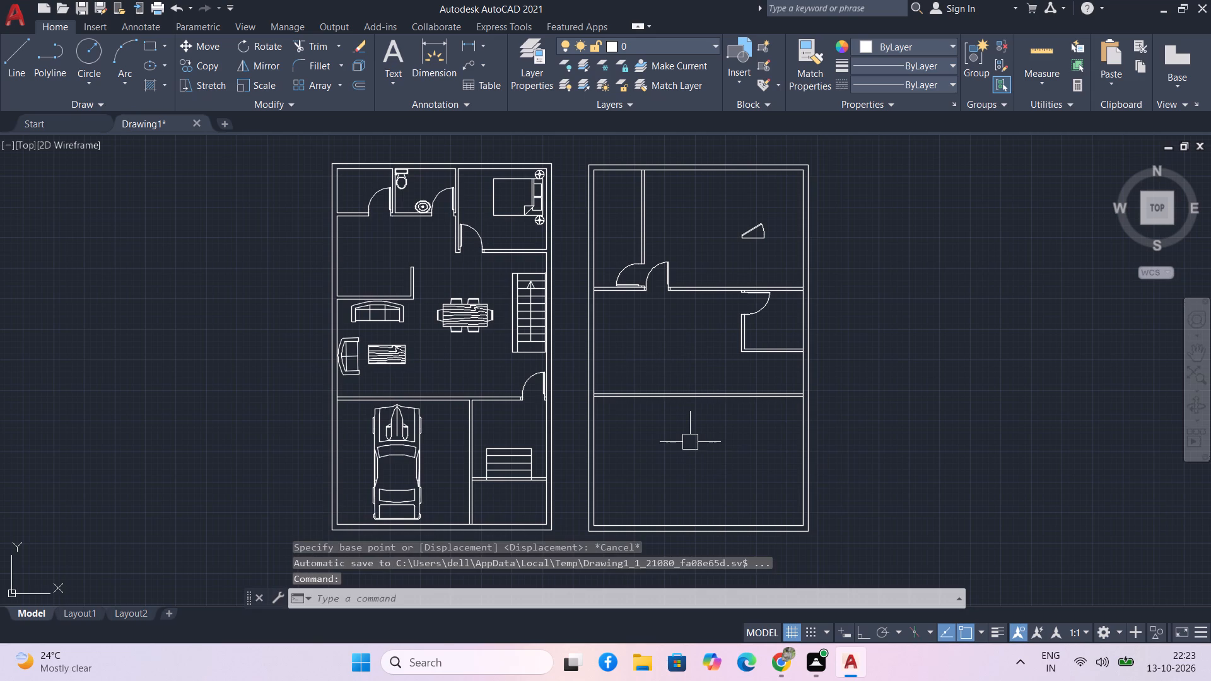
pyautogui.moveTo(689, 442); pyautogui.dragTo(599, 456, button='middle')
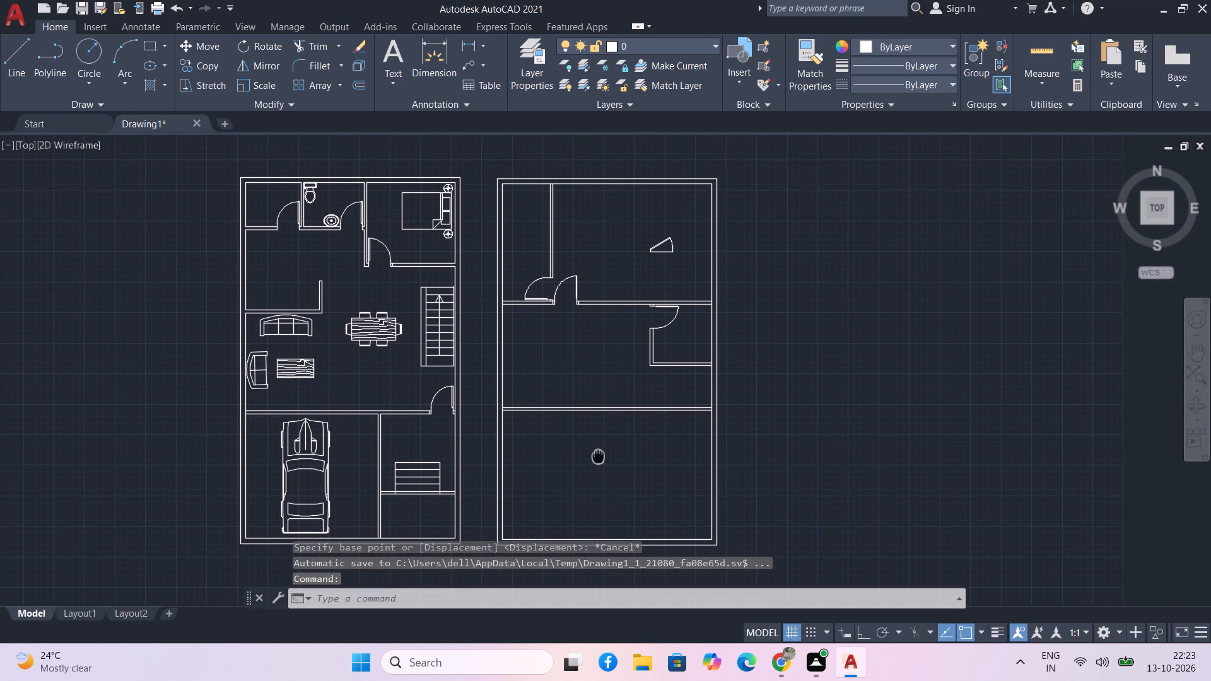
pyautogui.moveTo(599, 456); pyautogui.dragTo(620, 442, button='middle')
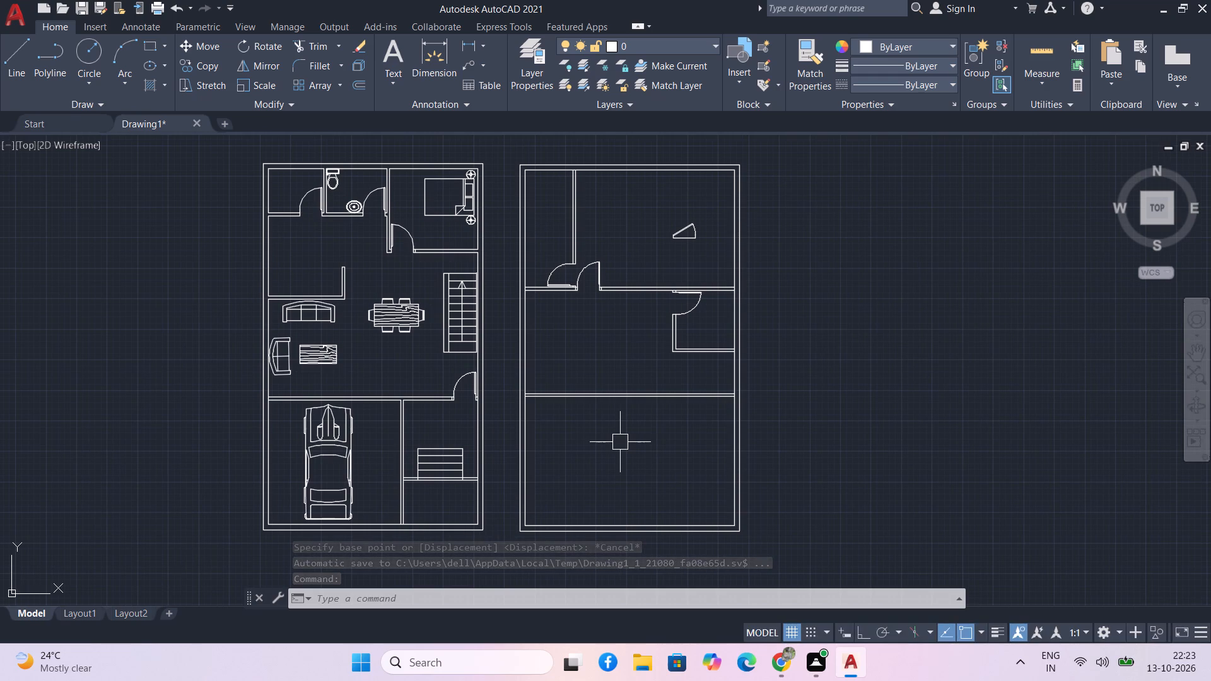
pyautogui.write('o')
pyautogui.press('space')
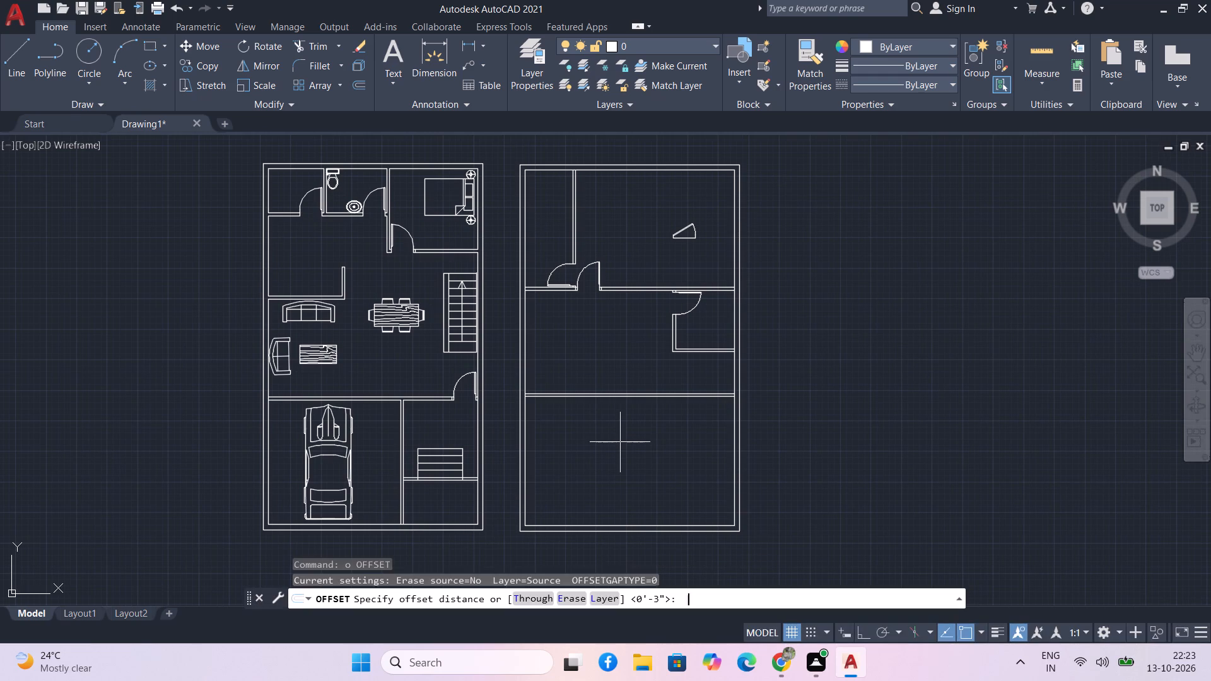
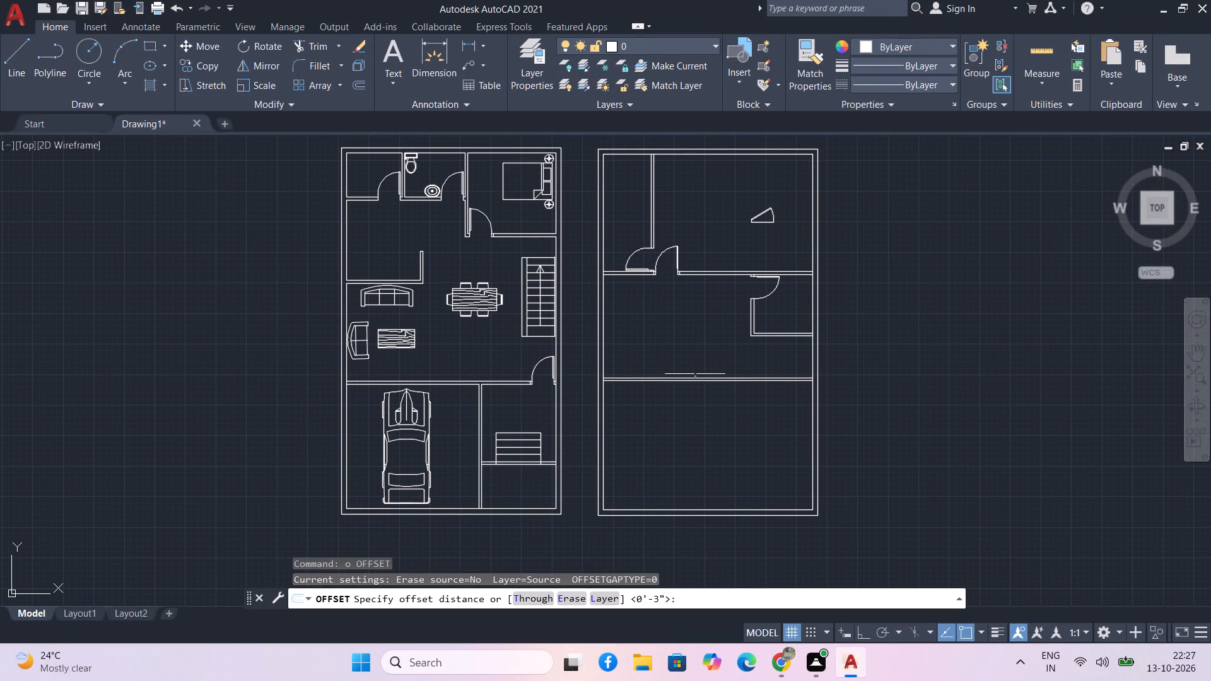
# Start an orthogonal line outline beside the second floor plan: a vertical side about 22'-6" long, followed by two 3' base segments.
pyautogui.moveTo(933, 449); pyautogui.dragTo(863, 501, button='middle')
pyautogui.press('Escape')
pyautogui.write('l')
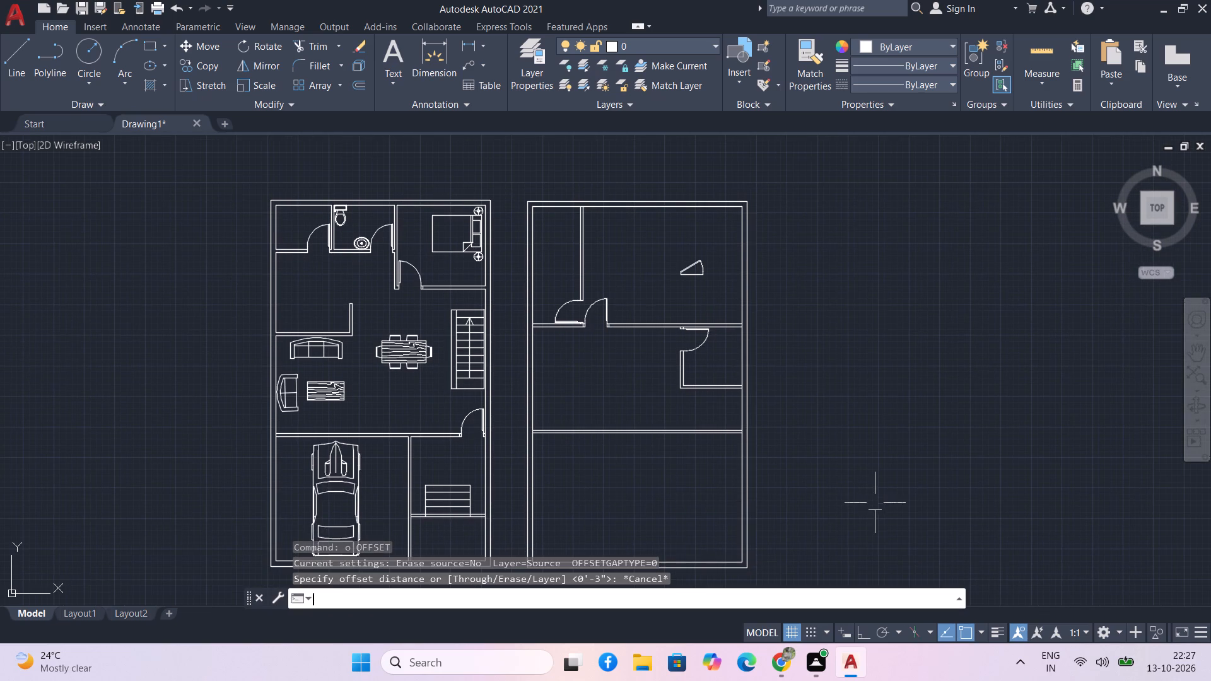
pyautogui.press('space')
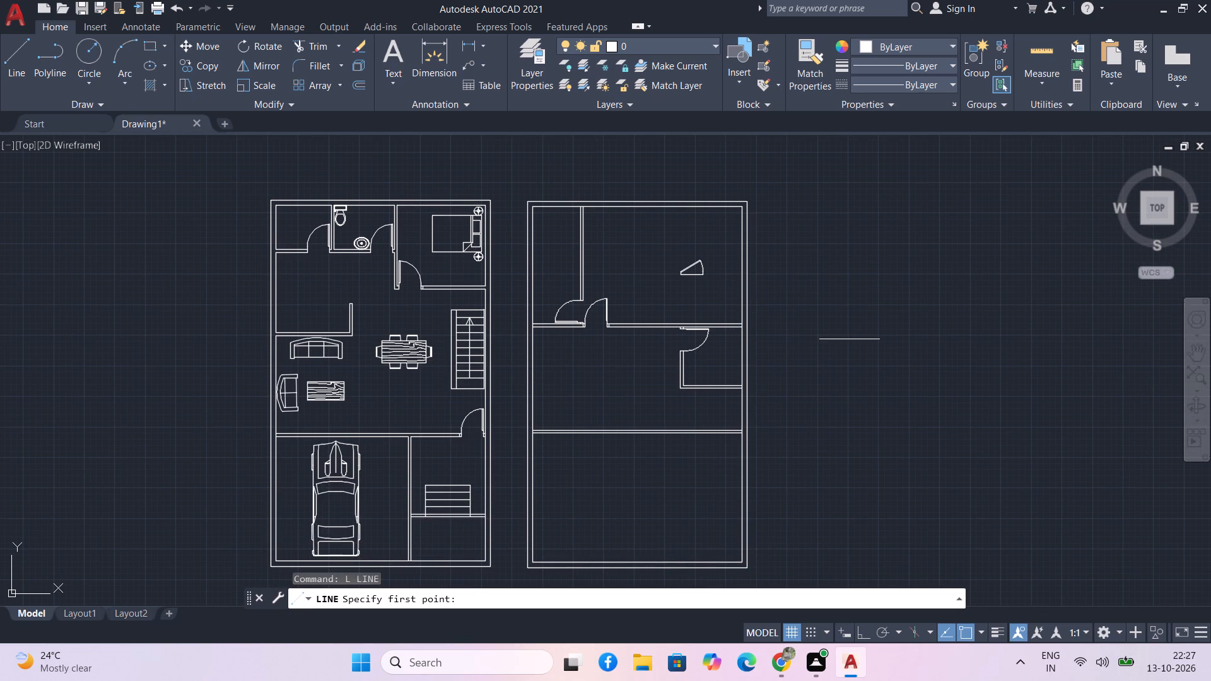
pyautogui.click(845, 329)
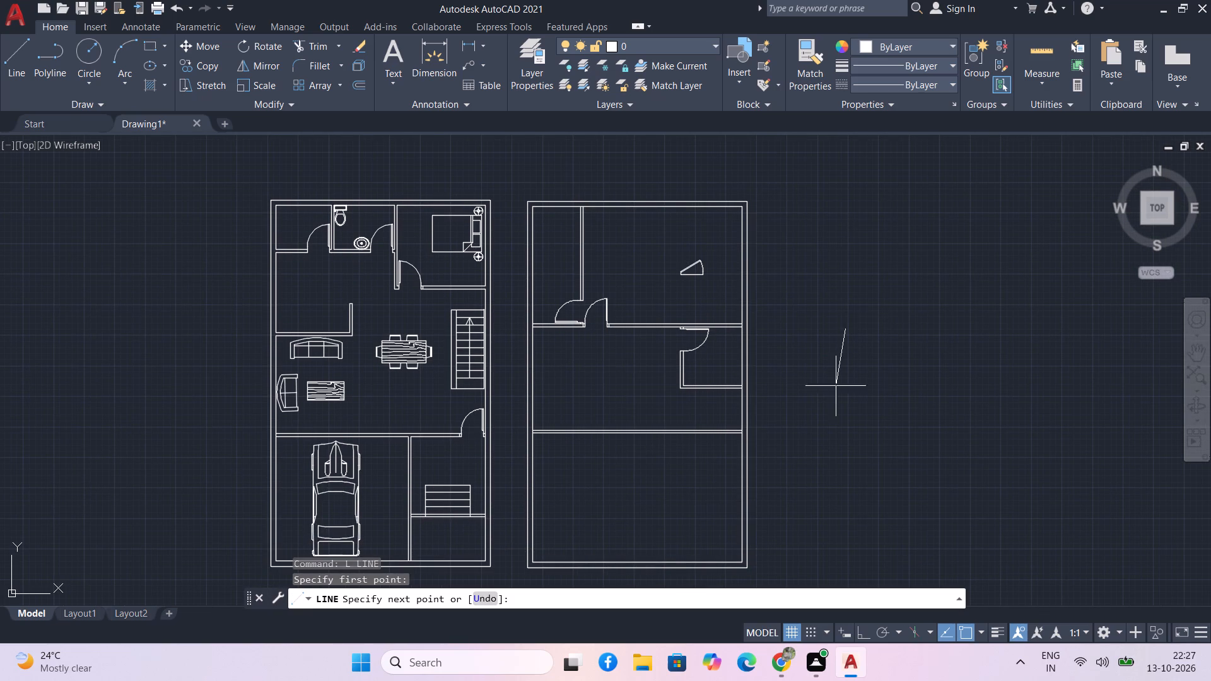
pyautogui.press('F8')
pyautogui.click(842, 495)
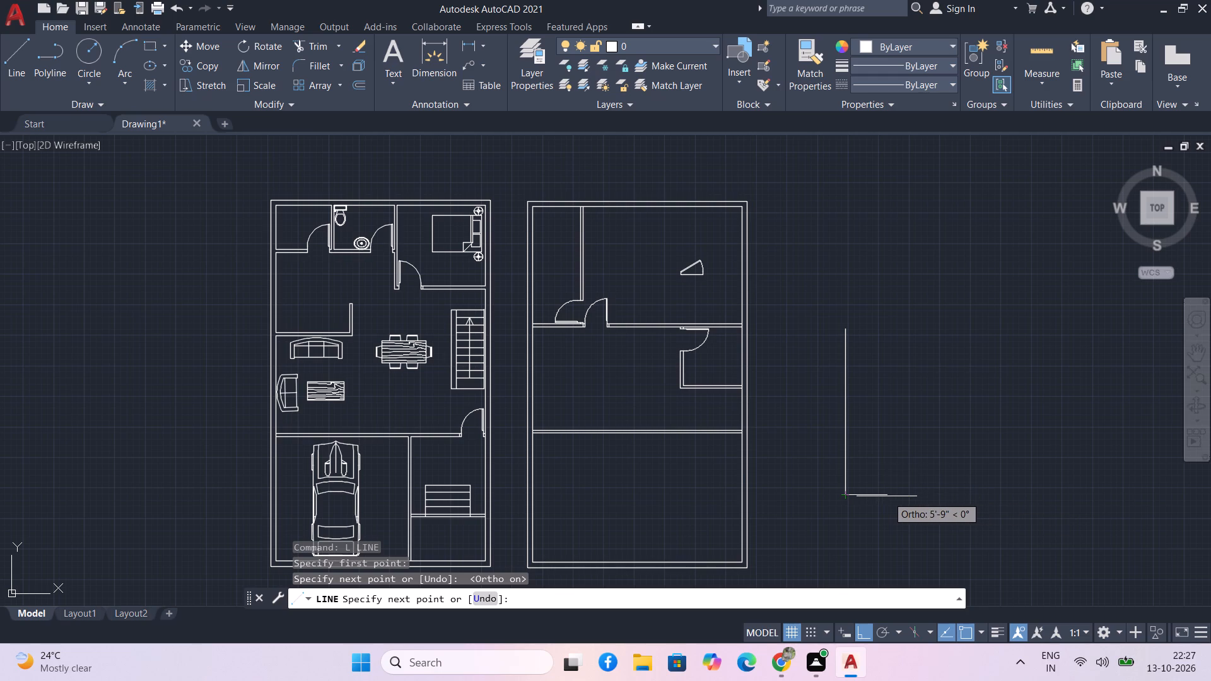
pyautogui.write("3'")
pyautogui.press('Return')
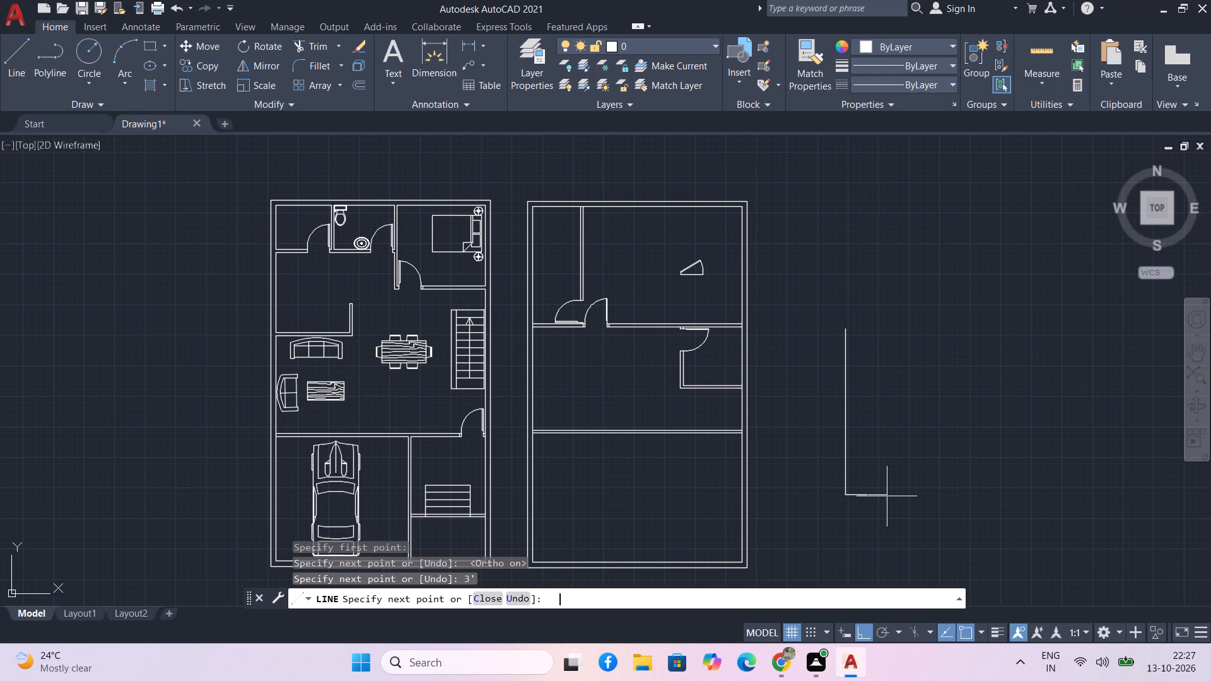
pyautogui.write("3'")
pyautogui.press('Return')
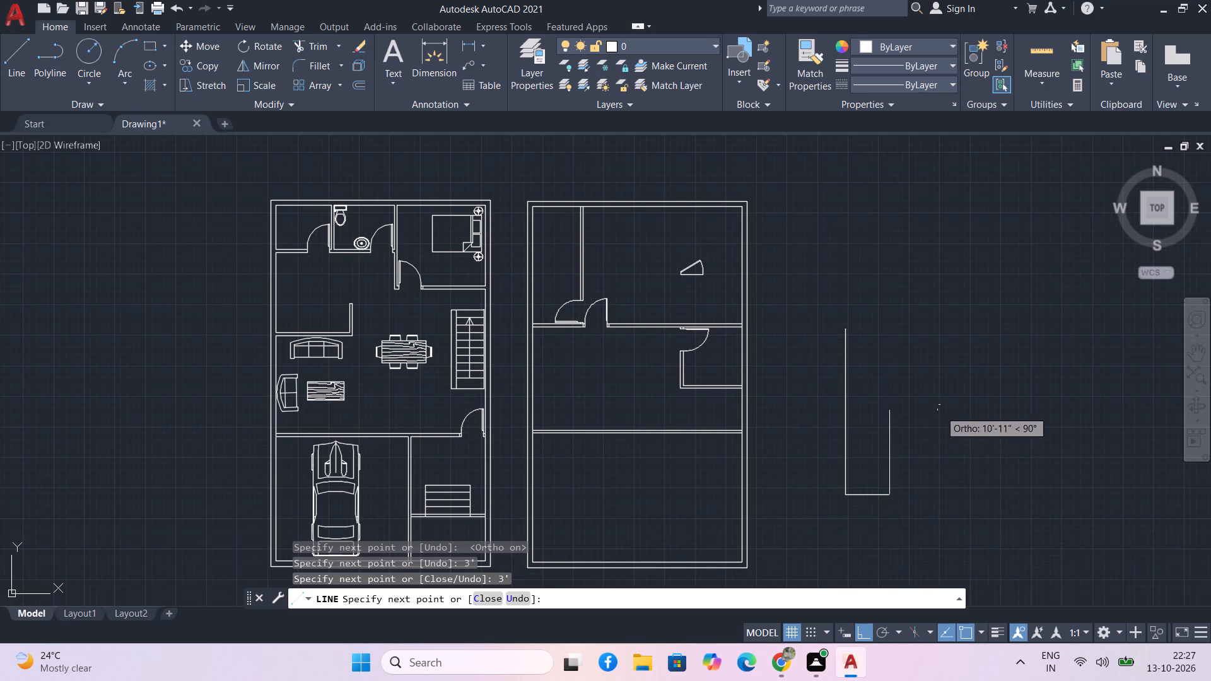
# Complete the open staircase outline with a shorter vertical line rising from the end of the base segments.
pyautogui.scroll(2, 935, 402)
pyautogui.moveTo(935, 402); pyautogui.dragTo(1038, 347, button='middle')
pyautogui.moveTo(912, 446); pyautogui.dragTo(912, 357, button='middle')
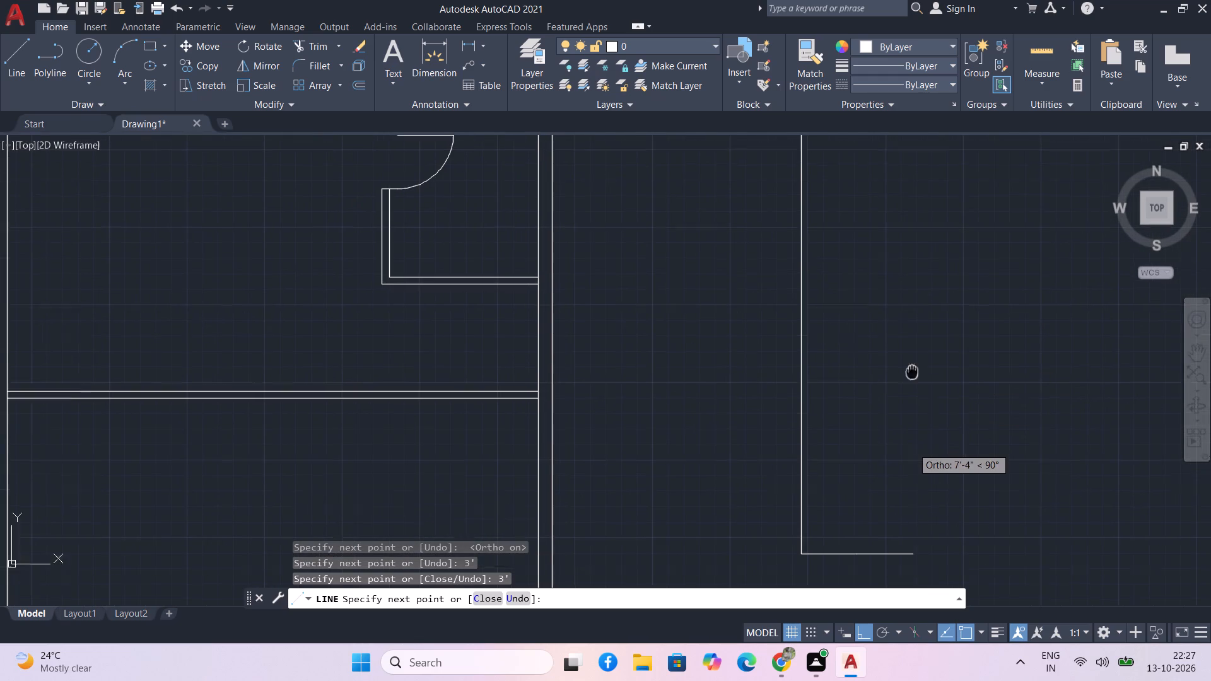
pyautogui.moveTo(912, 357); pyautogui.dragTo(939, 285, button='middle')
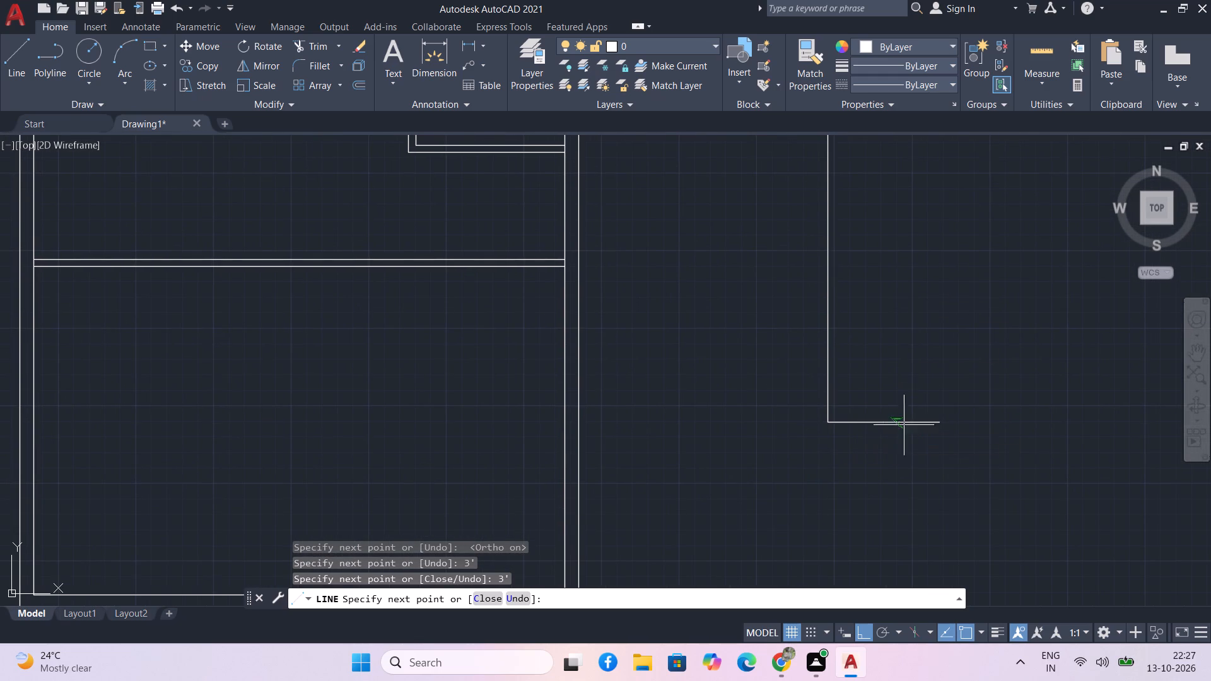
pyautogui.scroll(1, 981, 366)
pyautogui.moveTo(976, 354); pyautogui.dragTo(995, 537, button='middle')
pyautogui.scroll(-2, 988, 517)
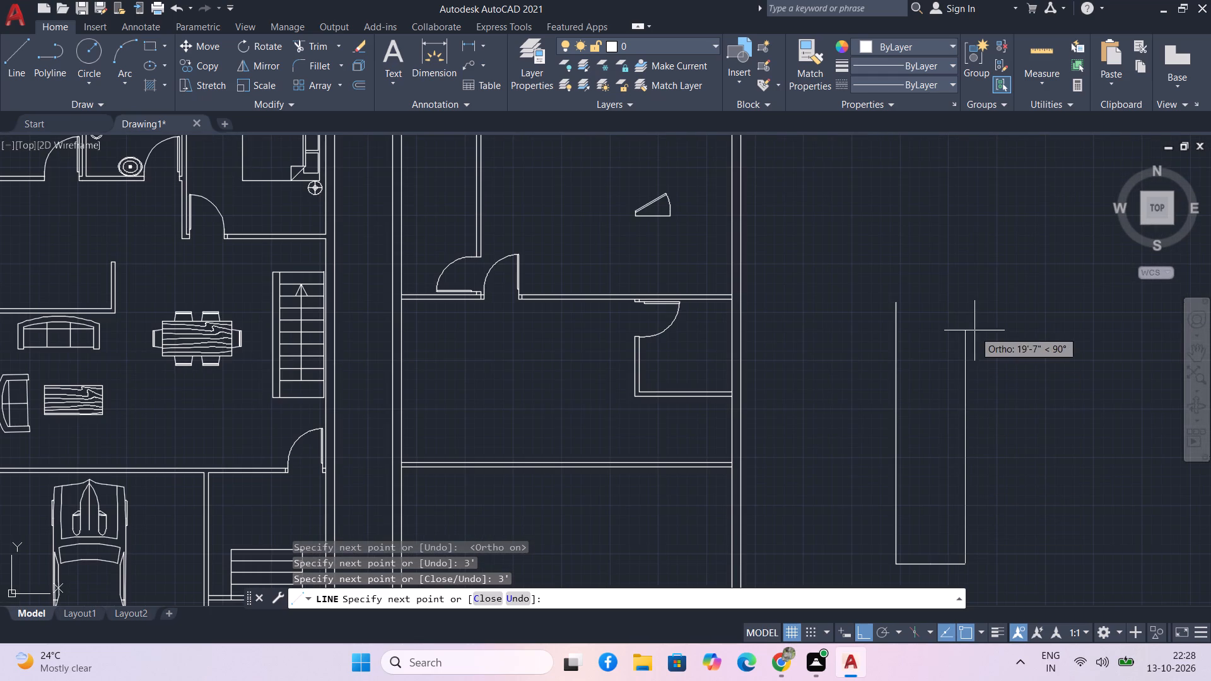
pyautogui.click(964, 402)
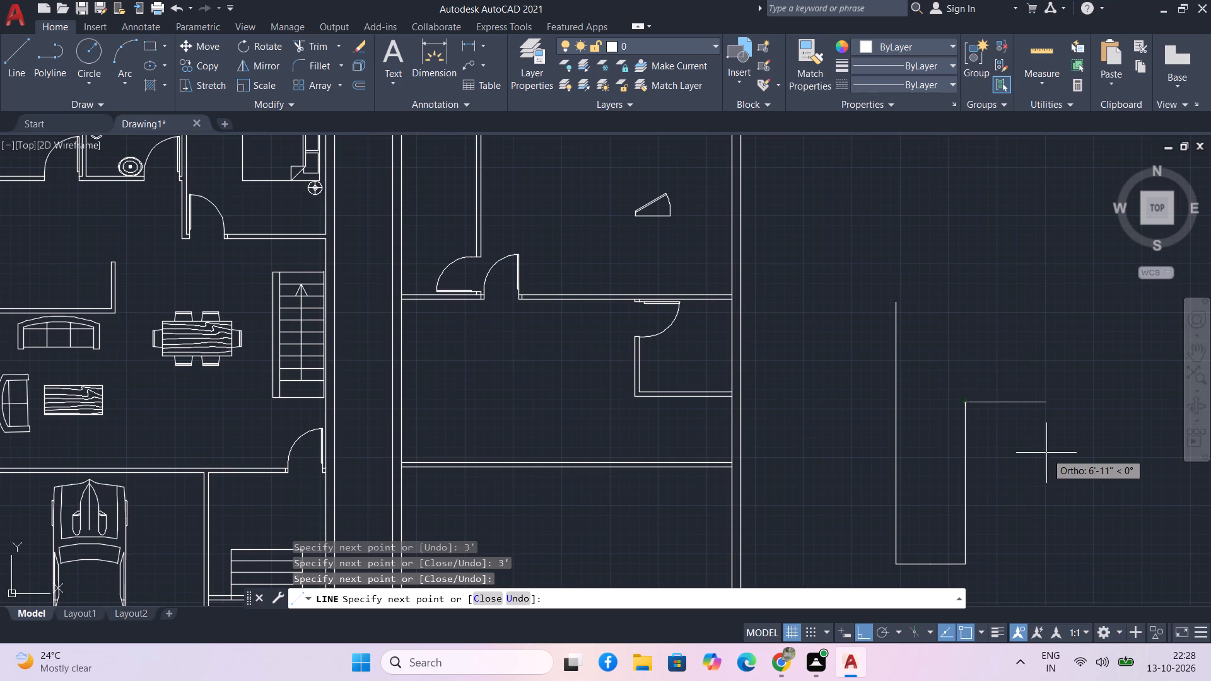
pyautogui.press('space')
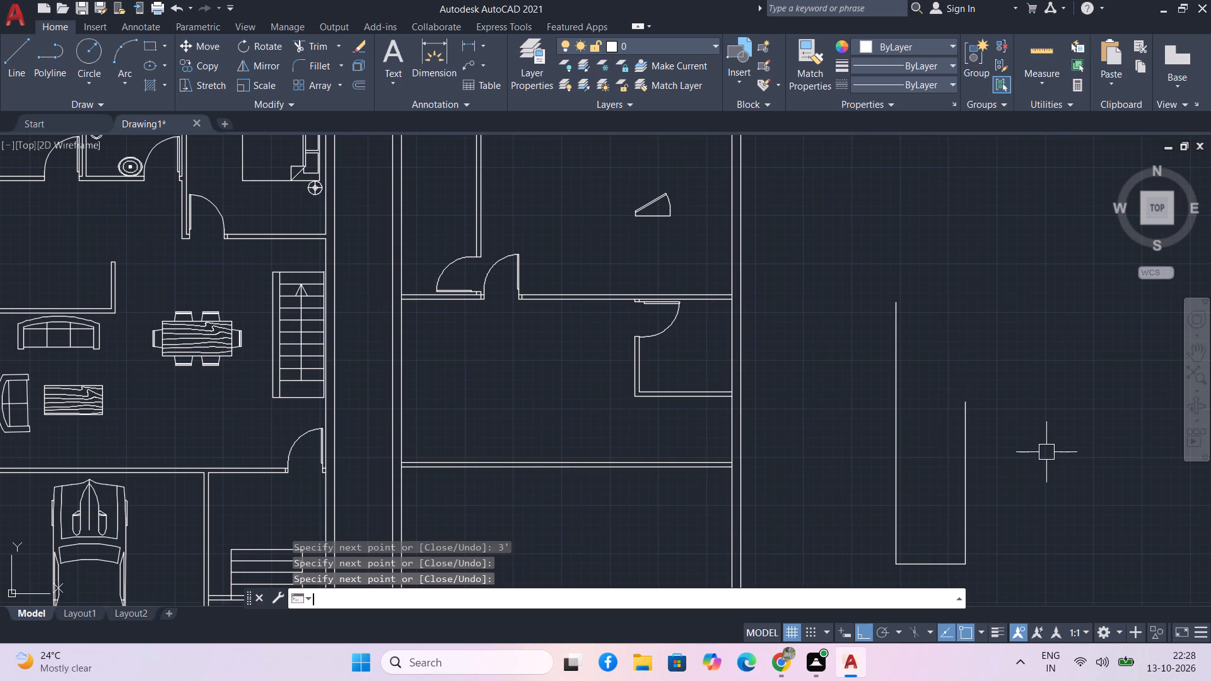
# Offset both base segments of the staircase outline 3' upward to form the landing's edge.
pyautogui.moveTo(1046, 452); pyautogui.dragTo(1019, 339, button='middle')
pyautogui.moveTo(1006, 472); pyautogui.dragTo(979, 358, button='middle')
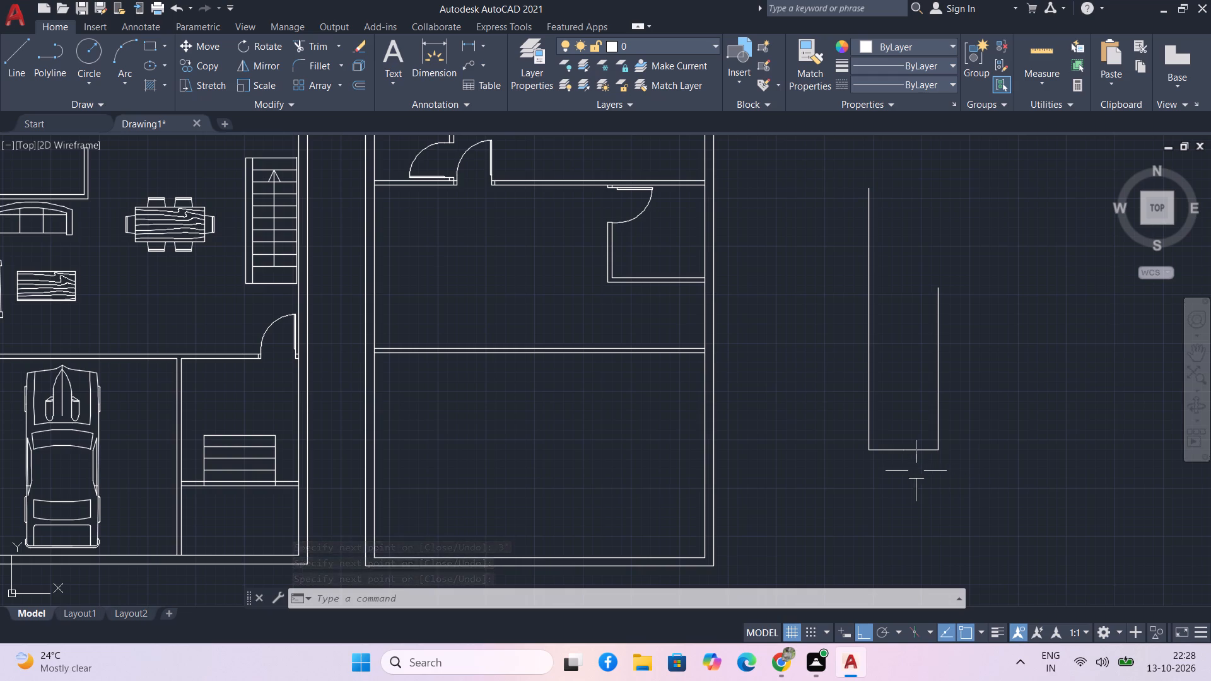
pyautogui.scroll(1, 913, 469)
pyautogui.moveTo(913, 469); pyautogui.dragTo(985, 504, button='middle')
pyautogui.write('o')
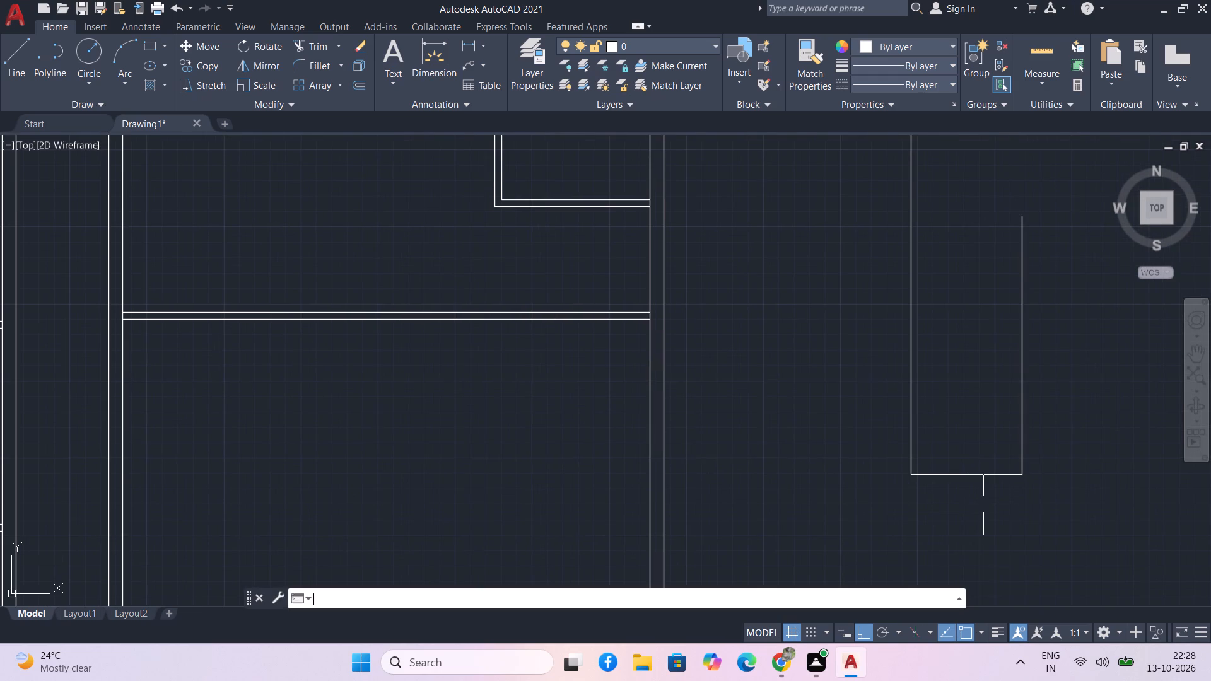
pyautogui.press('space')
pyautogui.press('3')
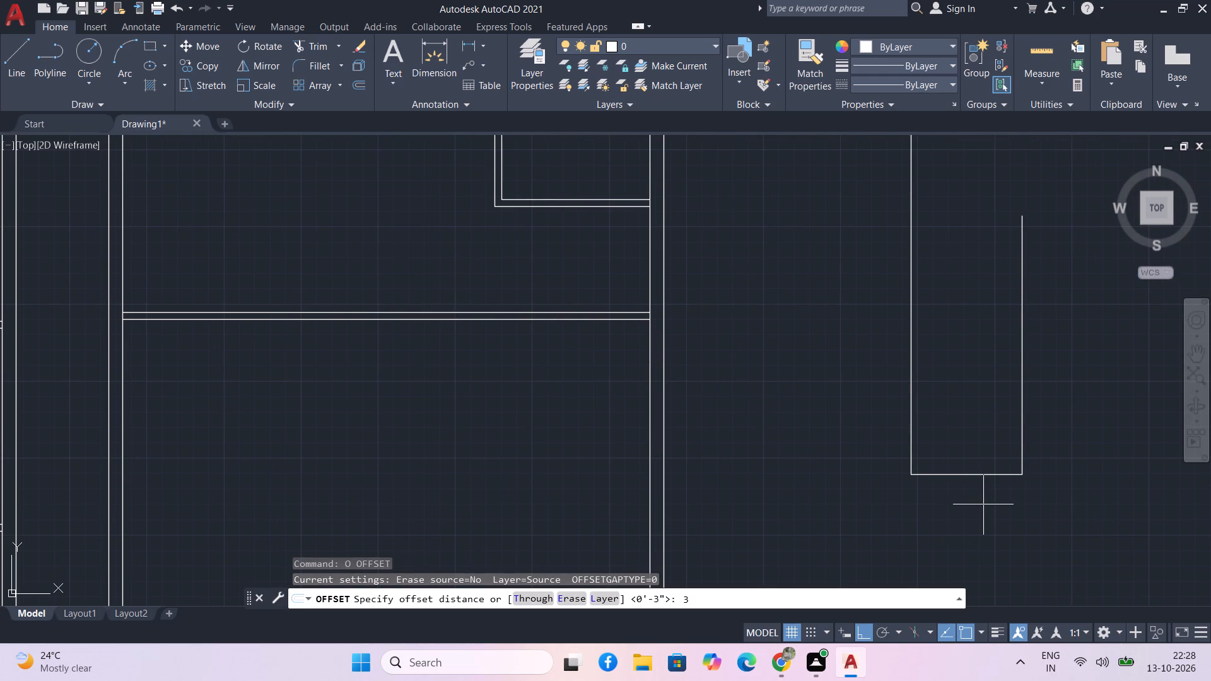
pyautogui.press("'")
pyautogui.press('Return')
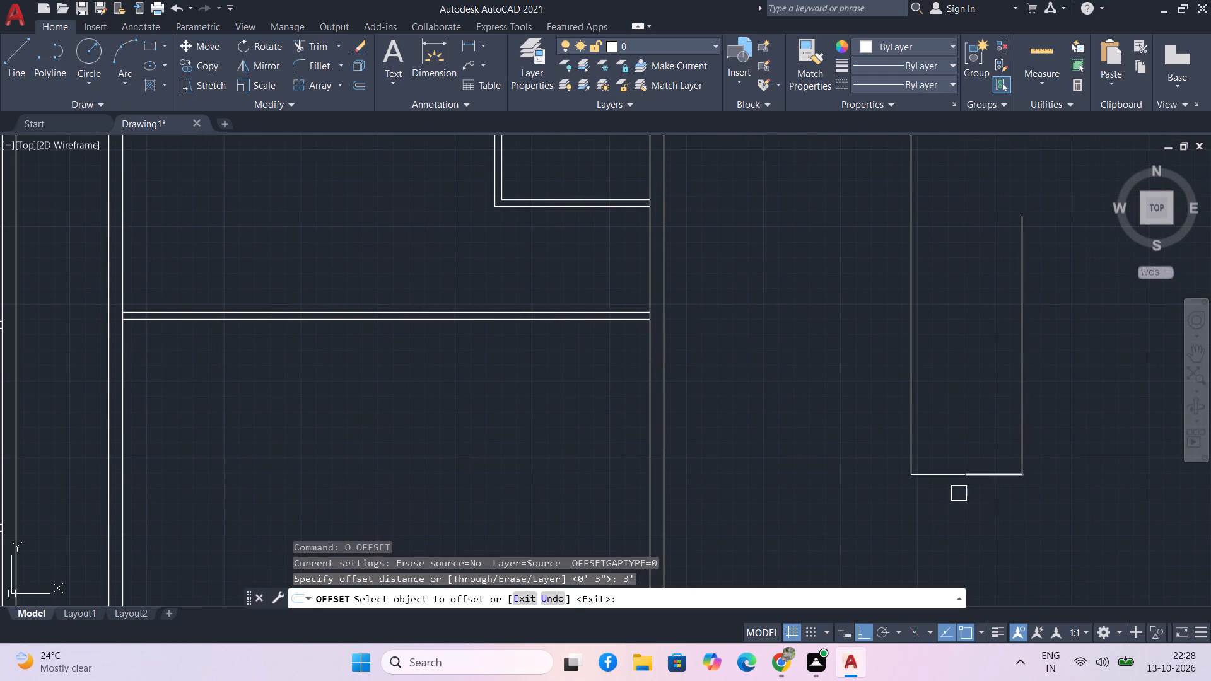
pyautogui.click(951, 473)
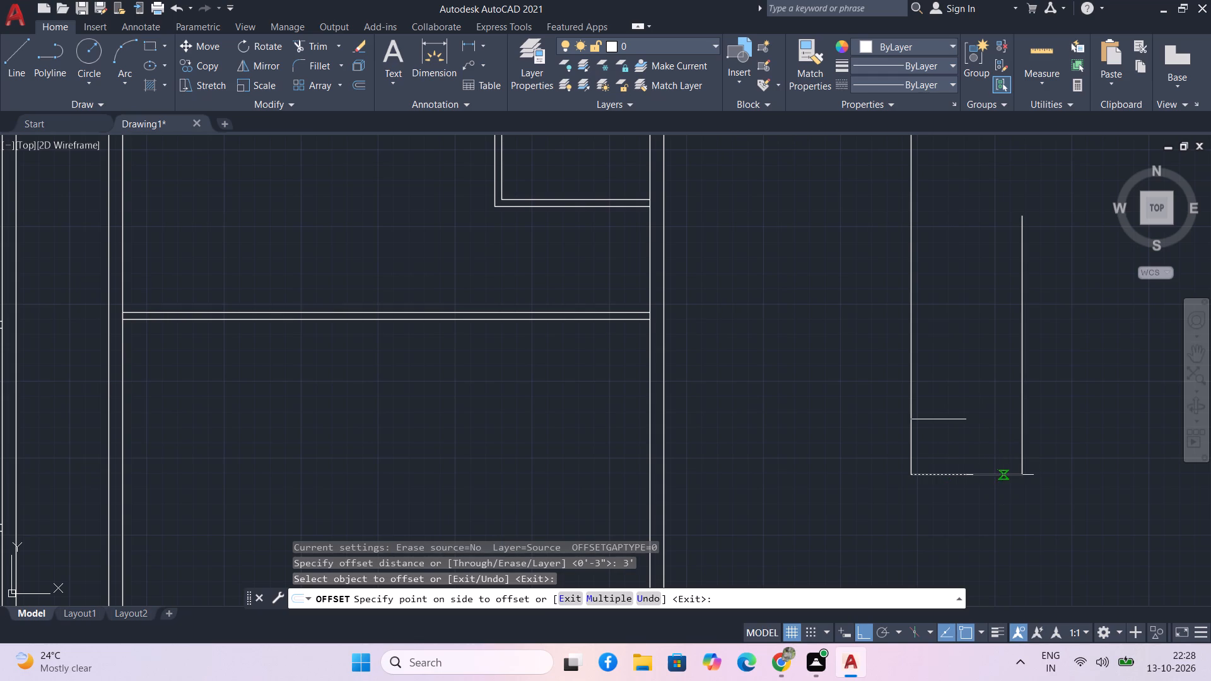
pyautogui.click(993, 426)
pyautogui.moveTo(1000, 475); pyautogui.dragTo(998, 462)
pyautogui.click(993, 421)
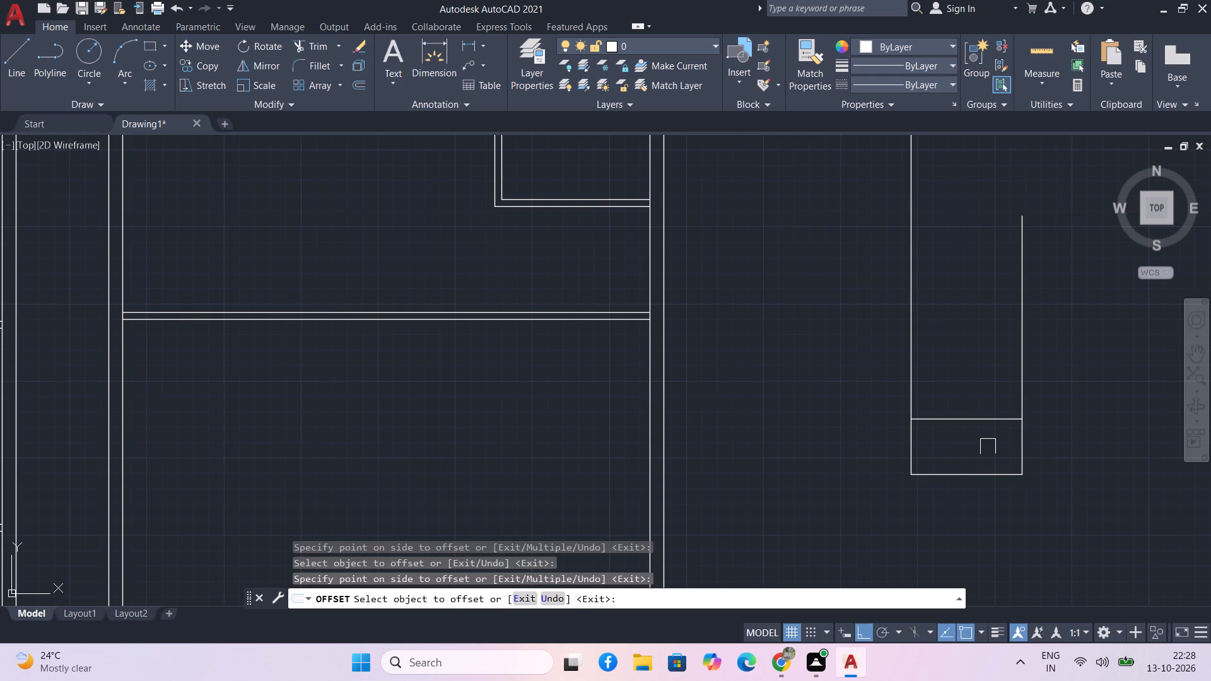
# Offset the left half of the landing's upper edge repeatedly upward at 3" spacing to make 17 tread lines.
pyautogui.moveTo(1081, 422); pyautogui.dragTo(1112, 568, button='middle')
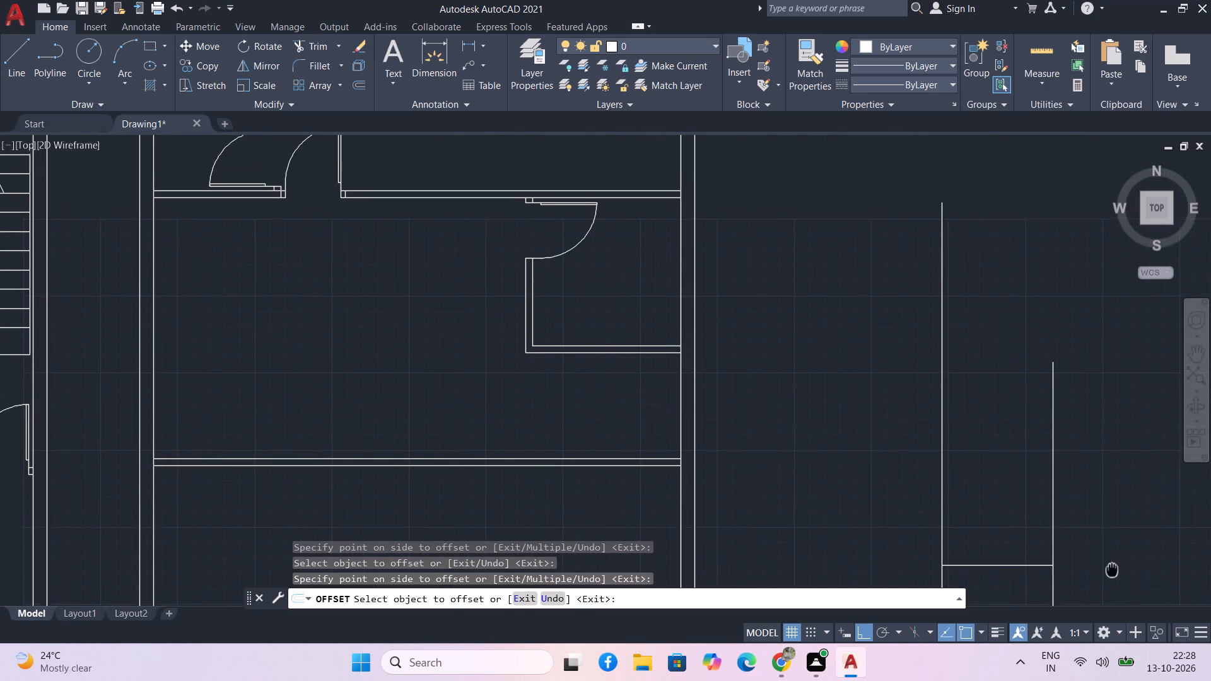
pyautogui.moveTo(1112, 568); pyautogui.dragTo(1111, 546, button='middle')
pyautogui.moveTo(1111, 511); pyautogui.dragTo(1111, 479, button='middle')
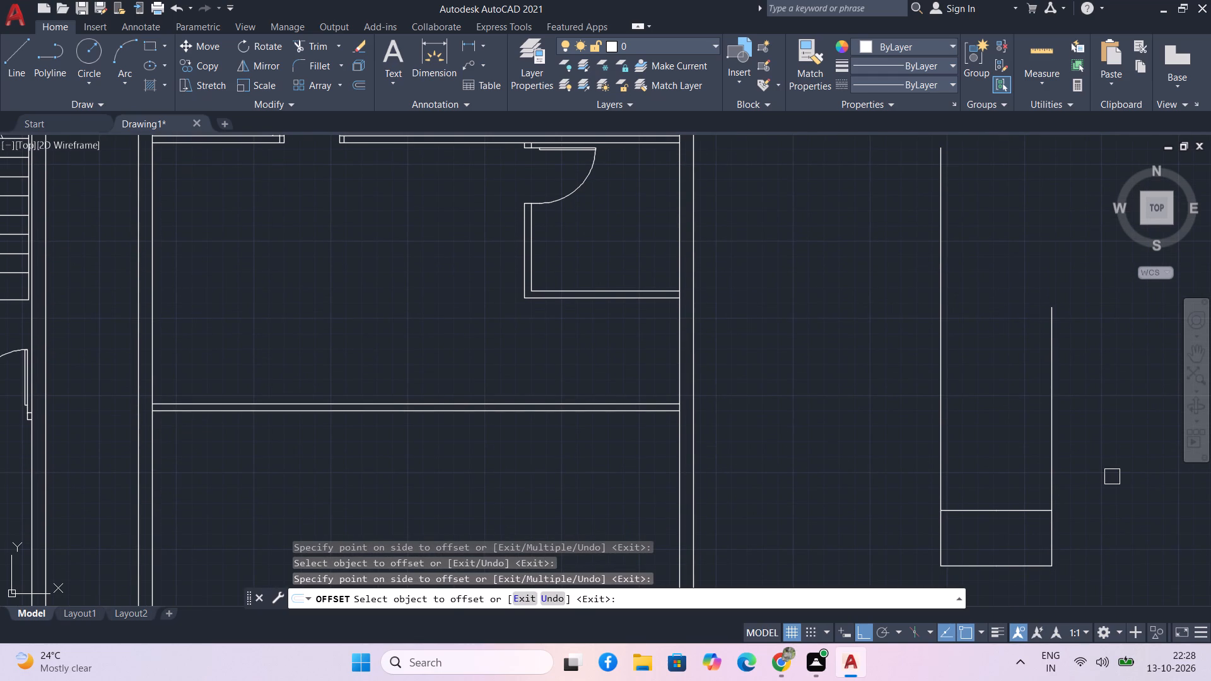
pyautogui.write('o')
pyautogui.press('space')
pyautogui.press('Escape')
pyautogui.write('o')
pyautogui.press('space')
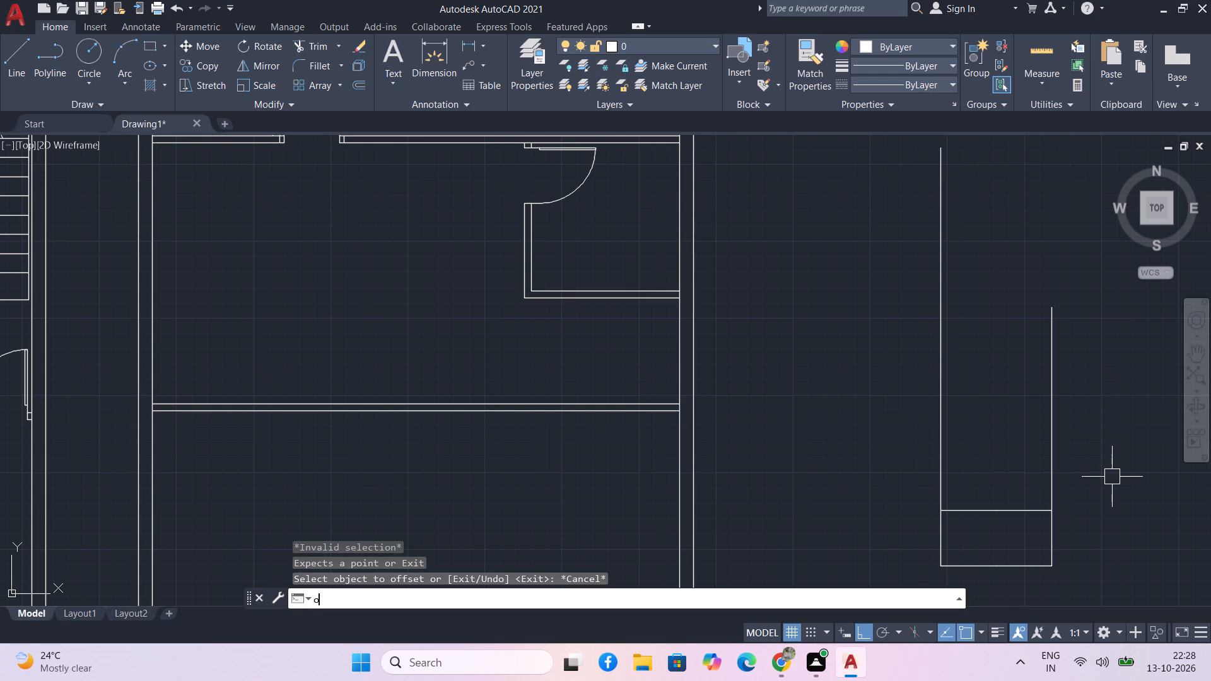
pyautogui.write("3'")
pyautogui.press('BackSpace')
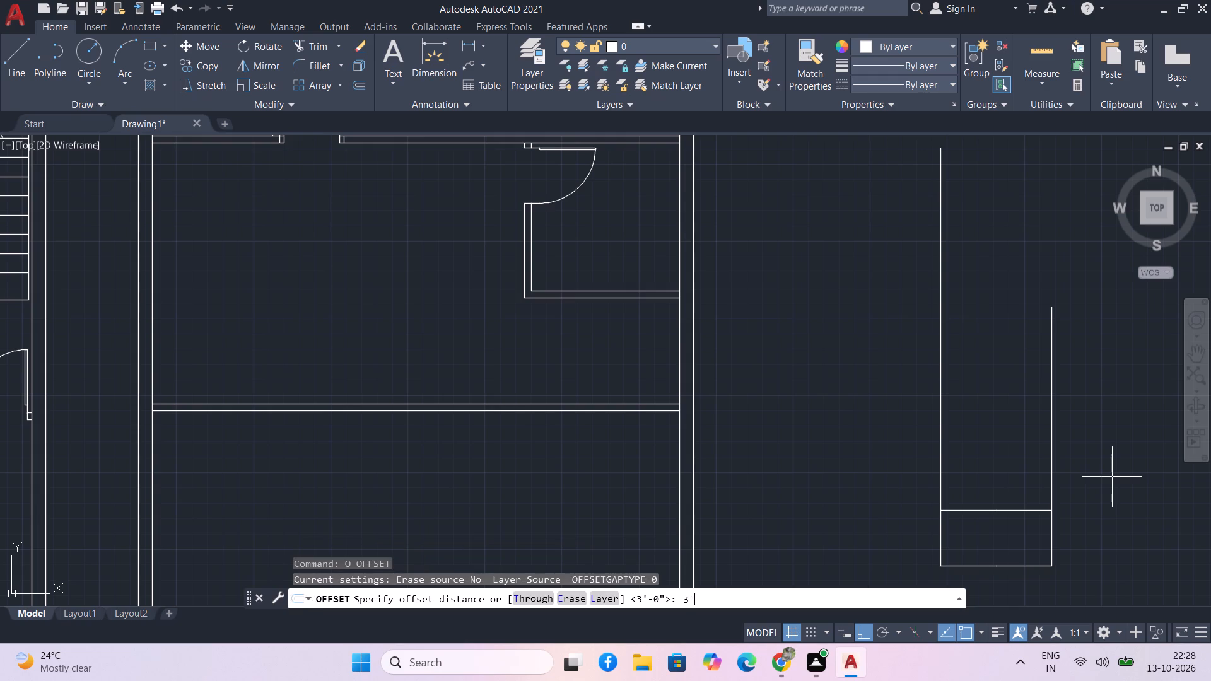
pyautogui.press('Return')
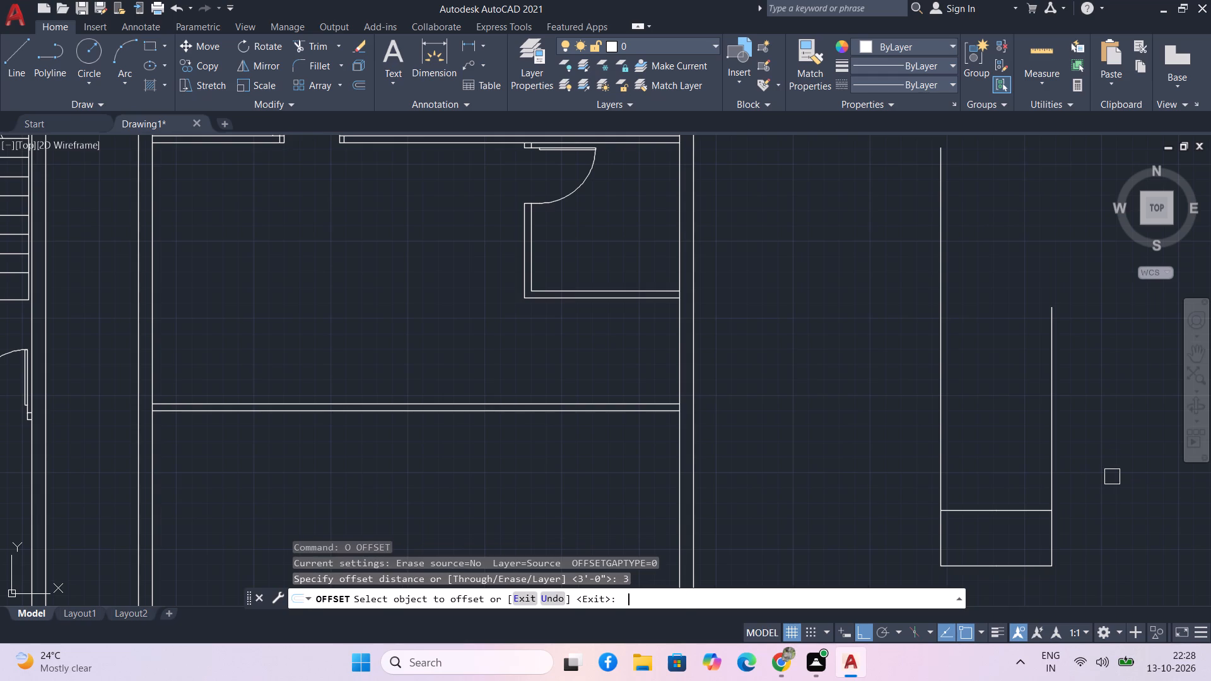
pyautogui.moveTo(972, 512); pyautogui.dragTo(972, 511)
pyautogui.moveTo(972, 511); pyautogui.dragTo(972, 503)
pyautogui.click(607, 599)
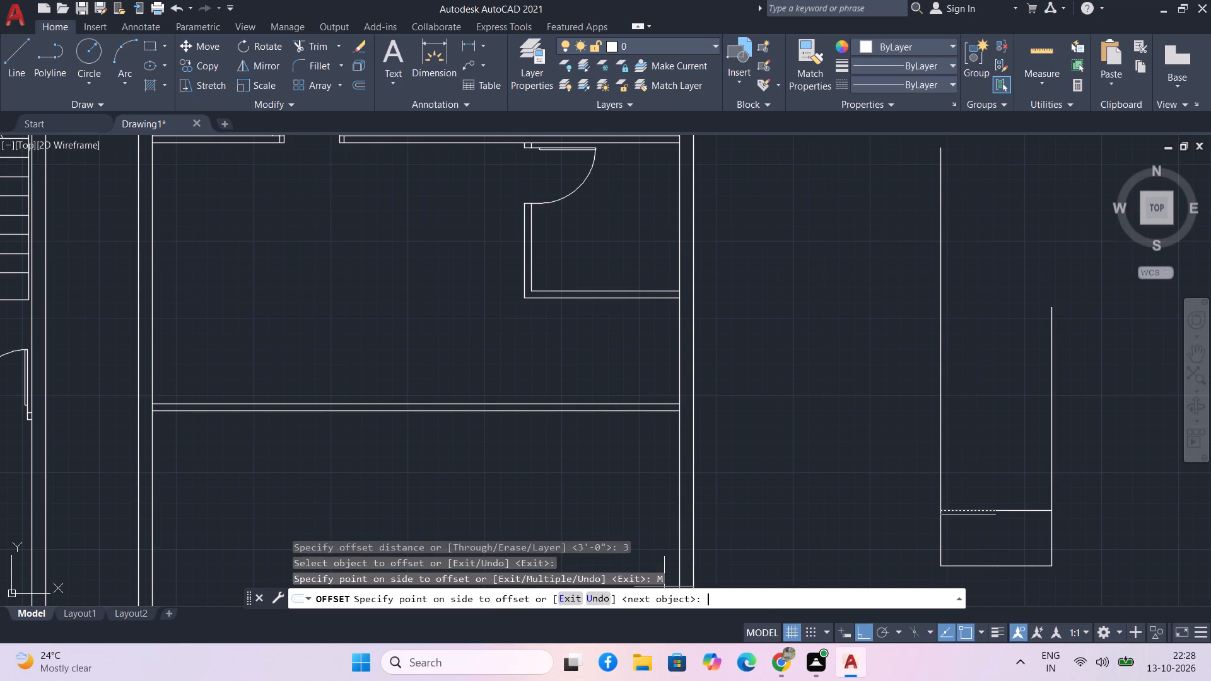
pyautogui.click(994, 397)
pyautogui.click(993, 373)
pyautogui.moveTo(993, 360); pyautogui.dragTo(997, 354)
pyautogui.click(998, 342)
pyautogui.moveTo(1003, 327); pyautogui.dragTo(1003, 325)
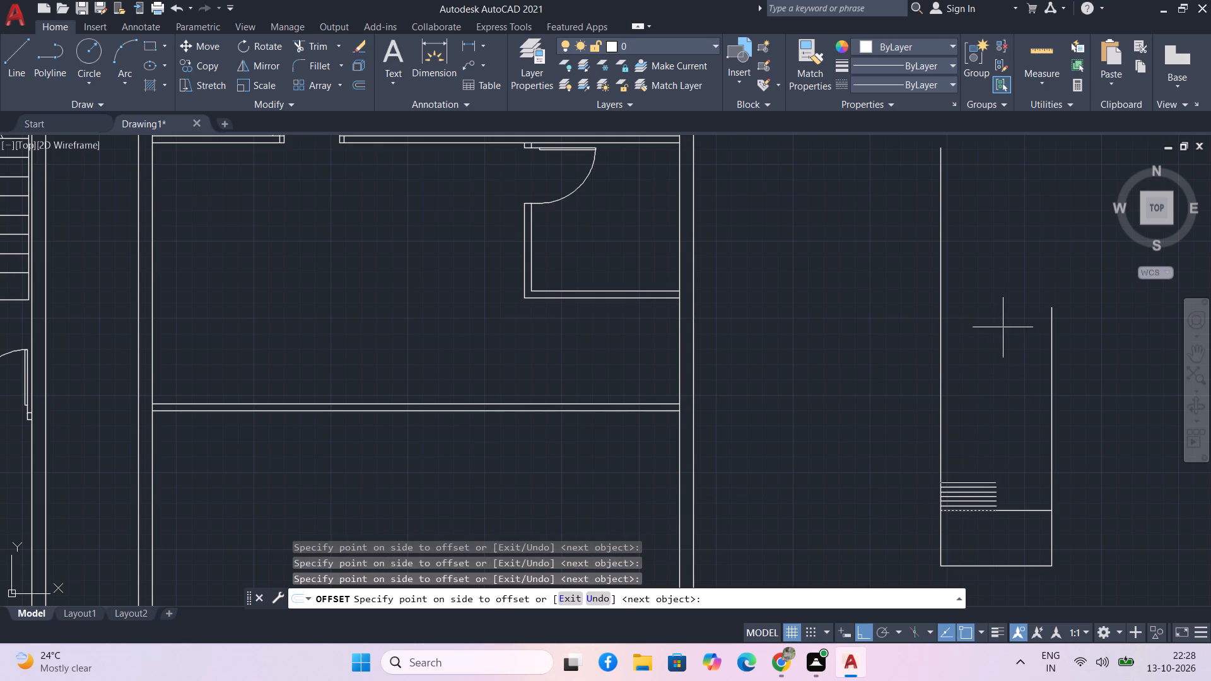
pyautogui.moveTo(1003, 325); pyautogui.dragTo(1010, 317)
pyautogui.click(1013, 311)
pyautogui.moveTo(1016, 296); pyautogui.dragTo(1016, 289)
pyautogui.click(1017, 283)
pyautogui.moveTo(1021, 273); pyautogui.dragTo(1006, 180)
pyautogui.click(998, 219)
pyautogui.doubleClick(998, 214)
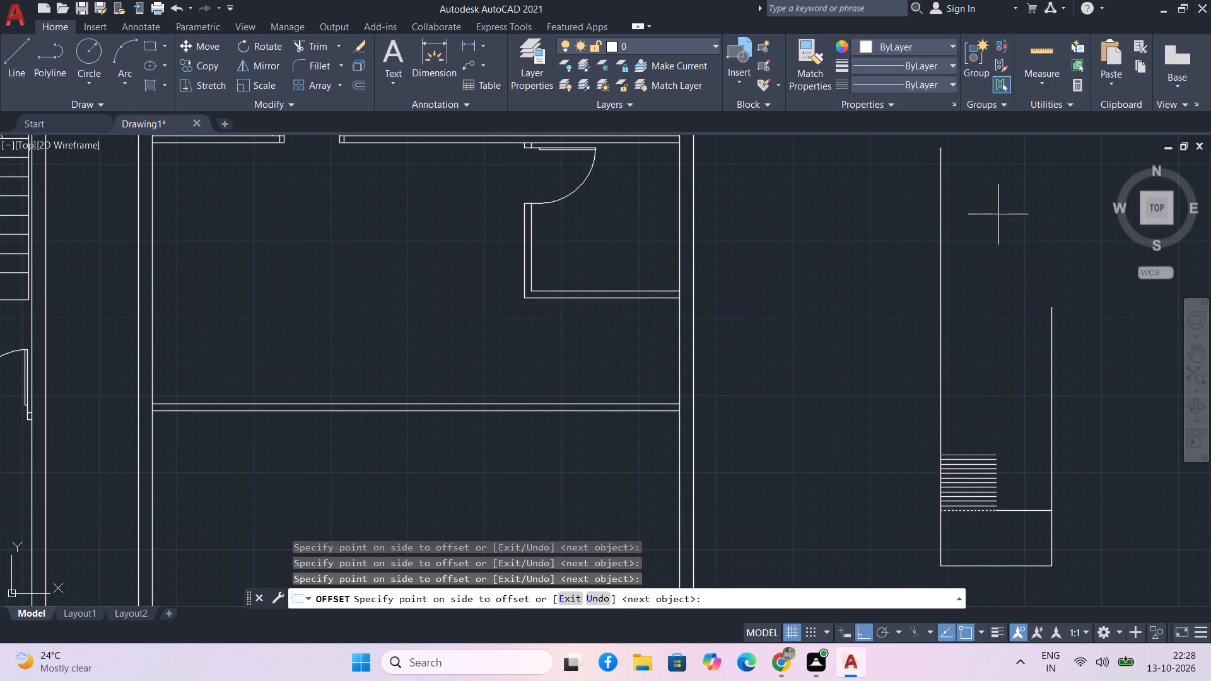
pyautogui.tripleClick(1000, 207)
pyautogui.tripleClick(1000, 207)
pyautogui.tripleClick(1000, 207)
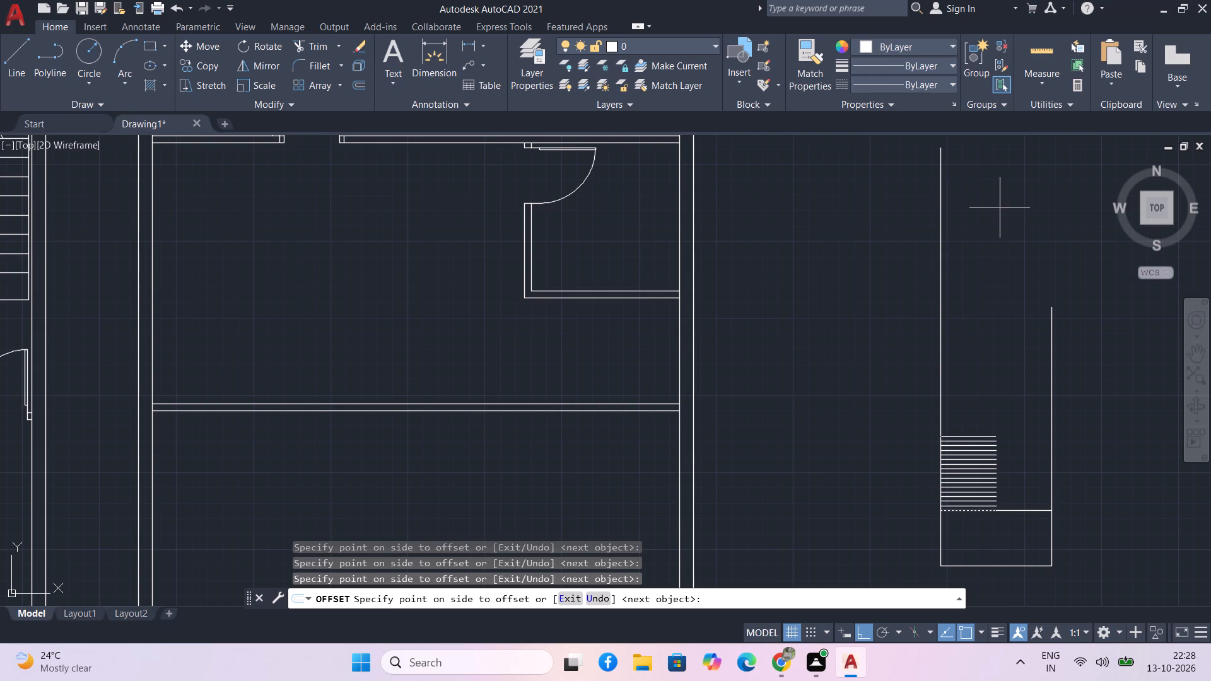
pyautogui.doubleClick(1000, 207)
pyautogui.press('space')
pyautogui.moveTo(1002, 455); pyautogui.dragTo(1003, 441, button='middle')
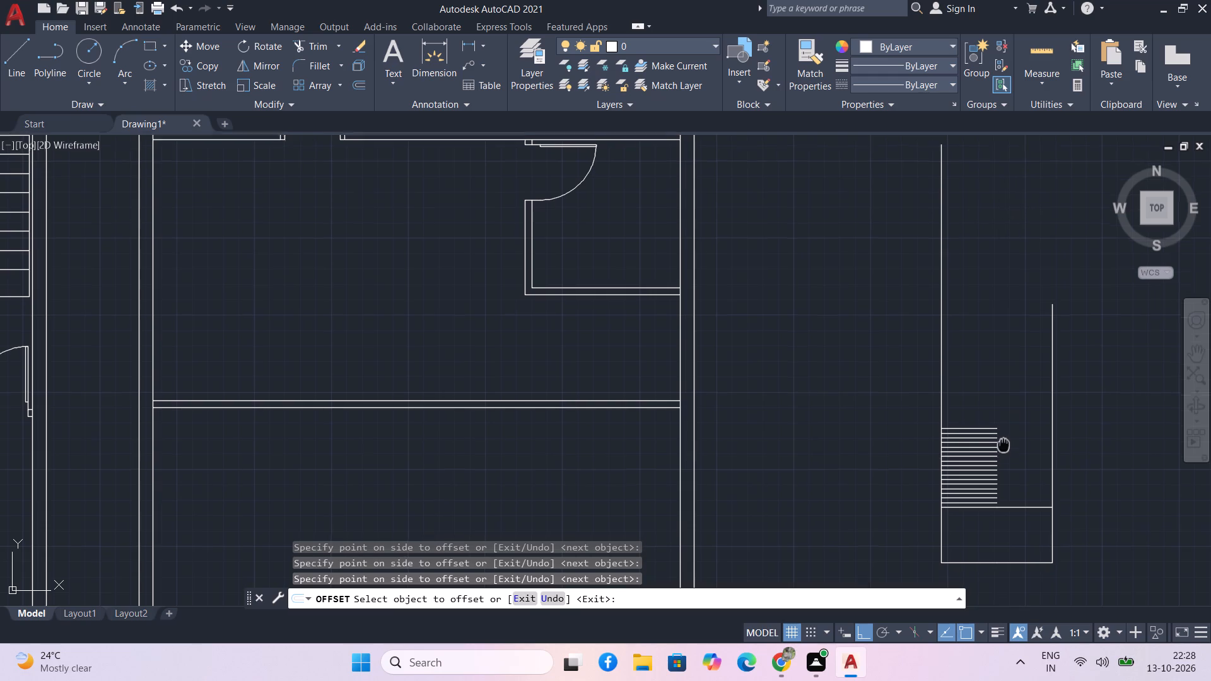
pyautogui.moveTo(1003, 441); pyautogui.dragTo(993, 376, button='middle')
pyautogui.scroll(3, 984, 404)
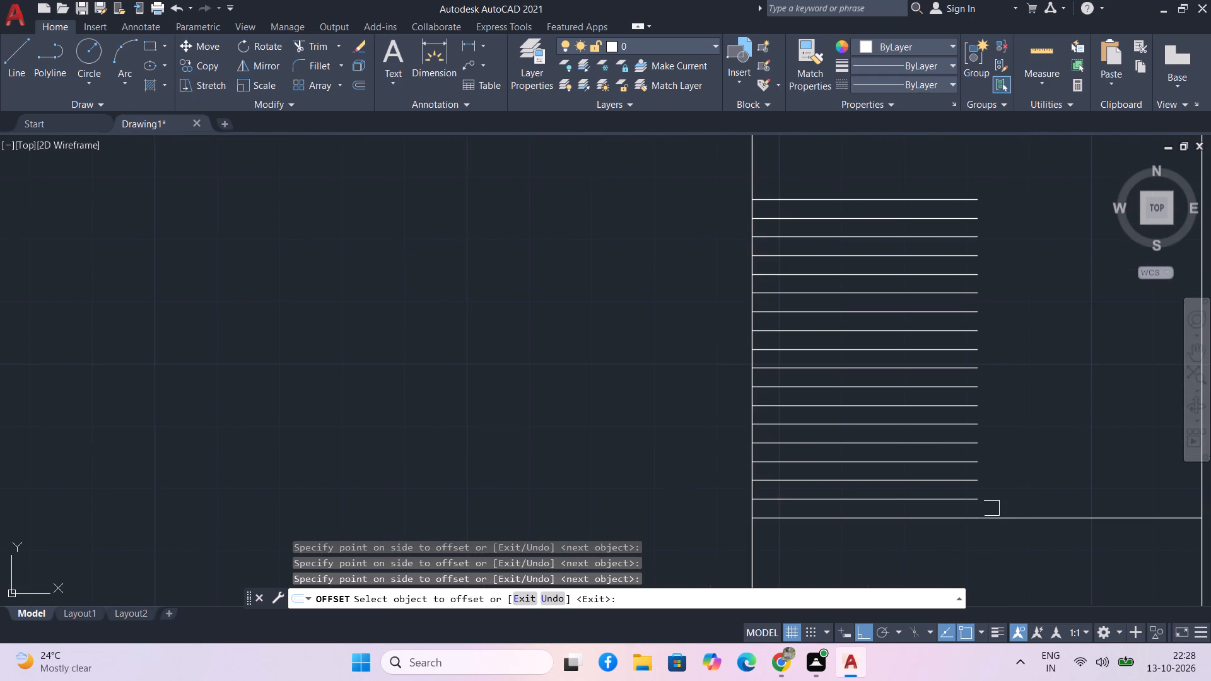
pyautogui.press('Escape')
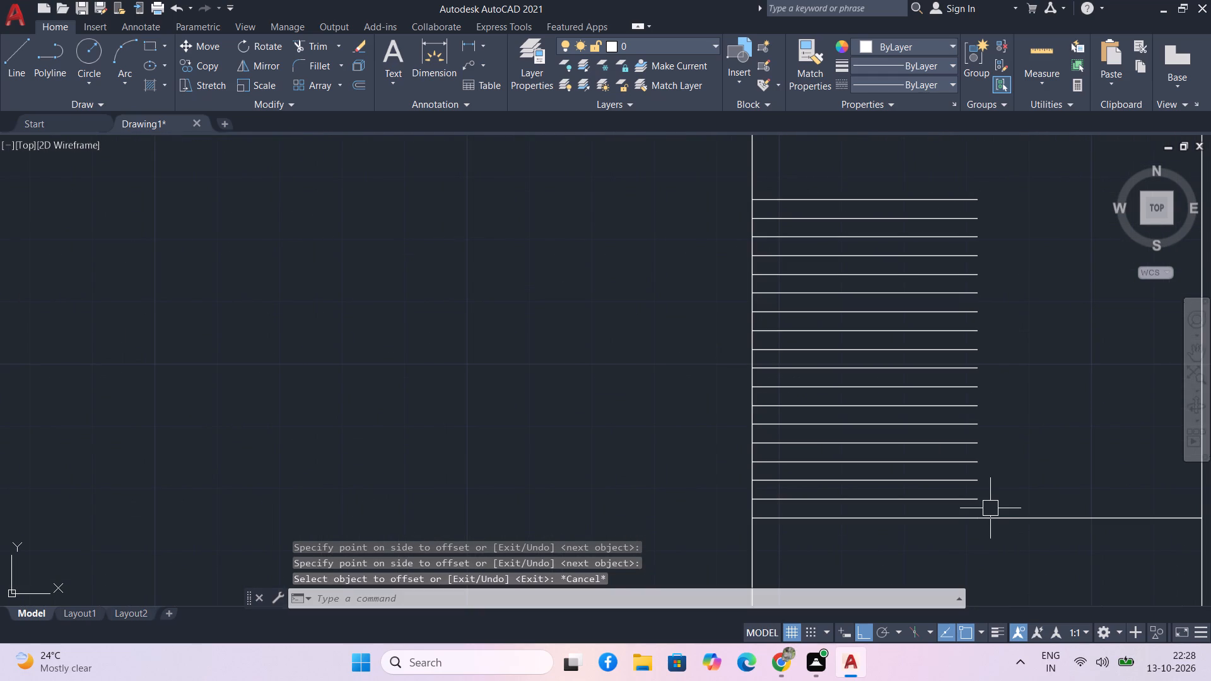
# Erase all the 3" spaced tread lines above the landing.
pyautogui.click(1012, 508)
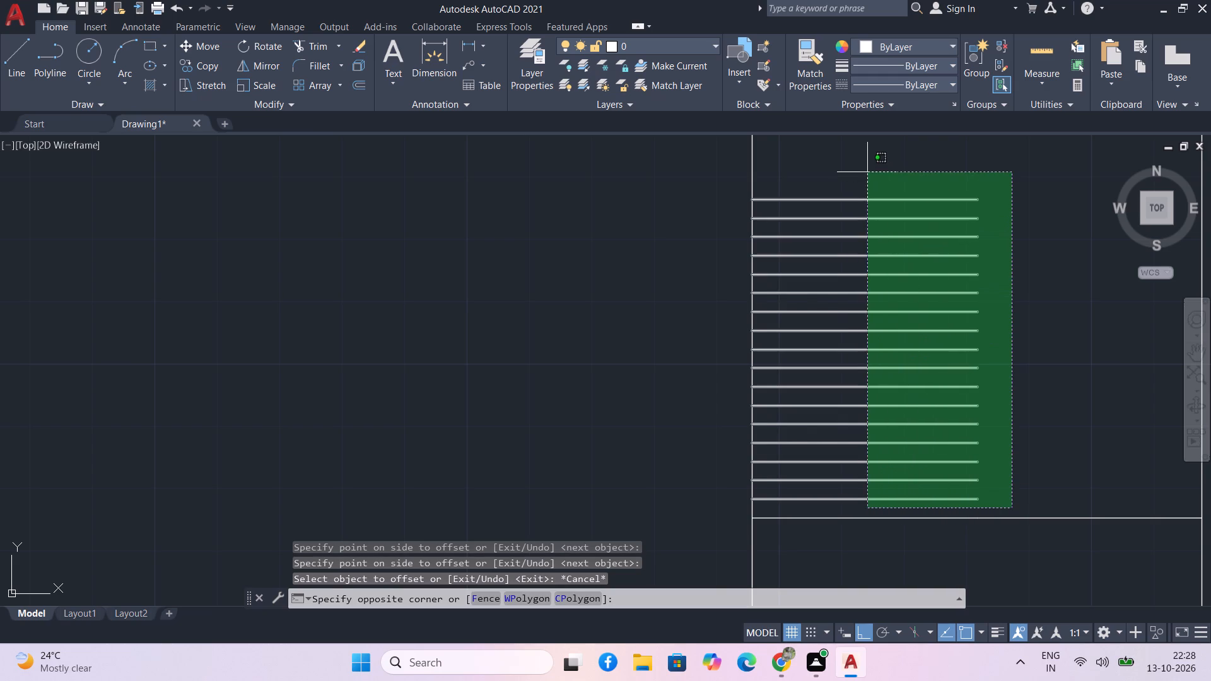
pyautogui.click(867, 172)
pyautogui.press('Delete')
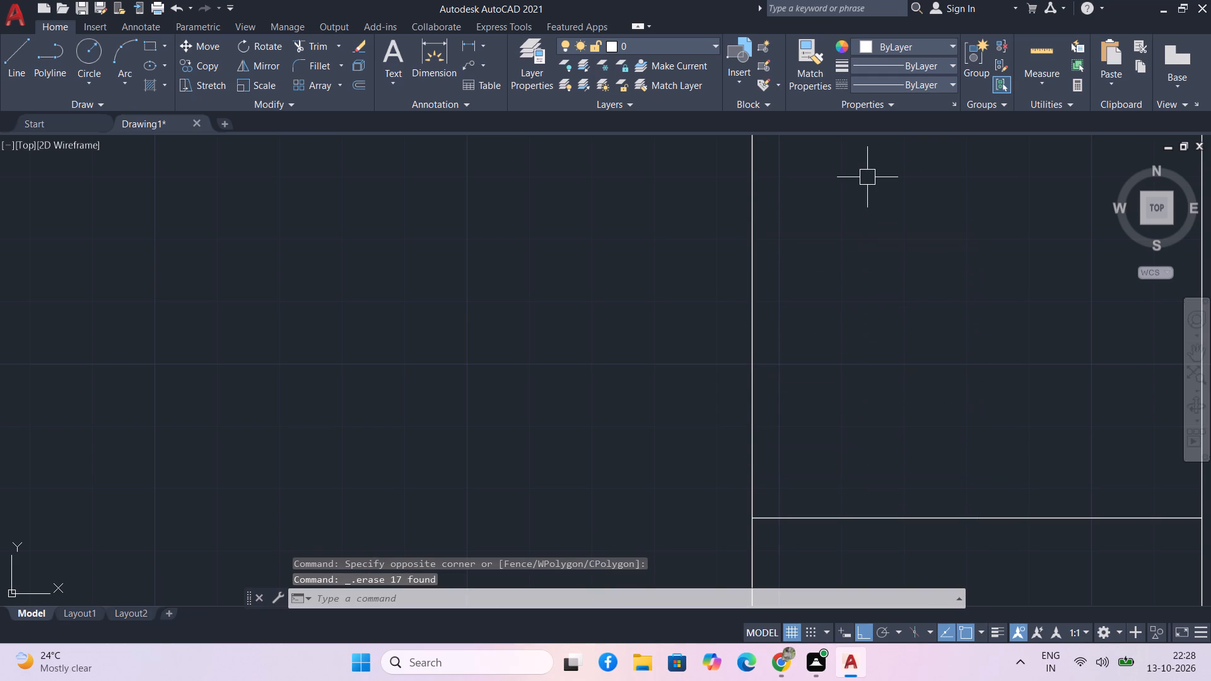
# Offset the left half of the landing's upper edge repeatedly upward at 10" spacing to make 10 tread lines.
pyautogui.scroll(-2, 927, 370)
pyautogui.write('o')
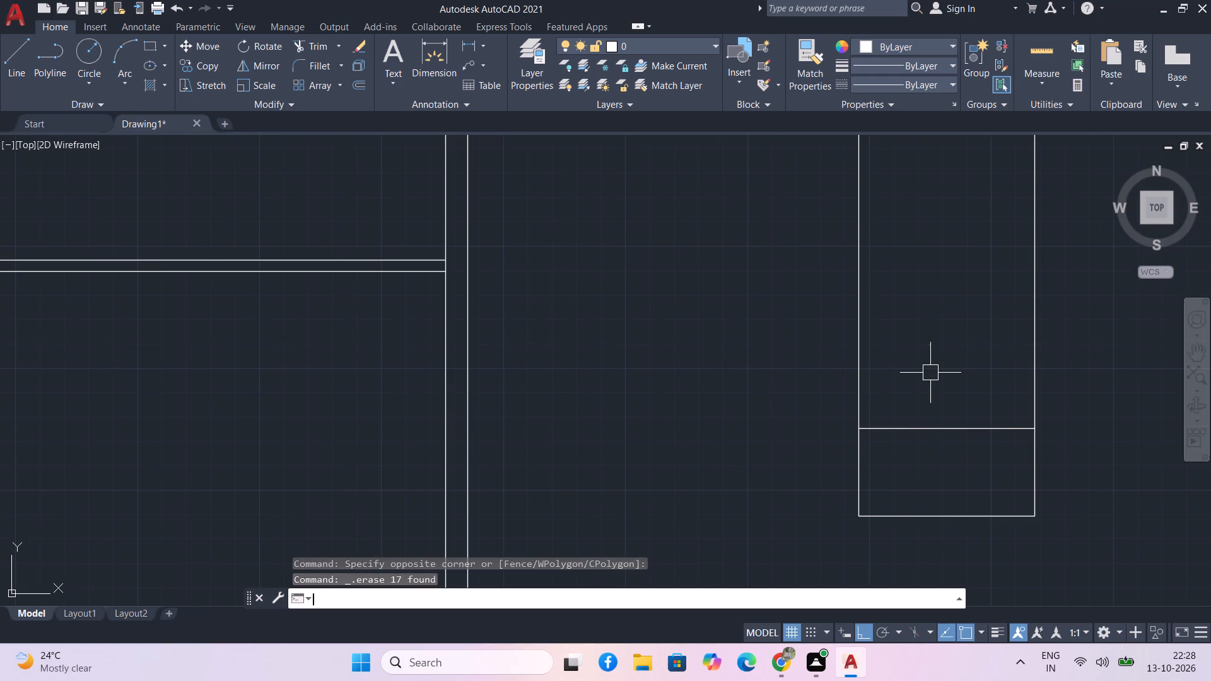
pyautogui.press('space')
pyautogui.write('10')
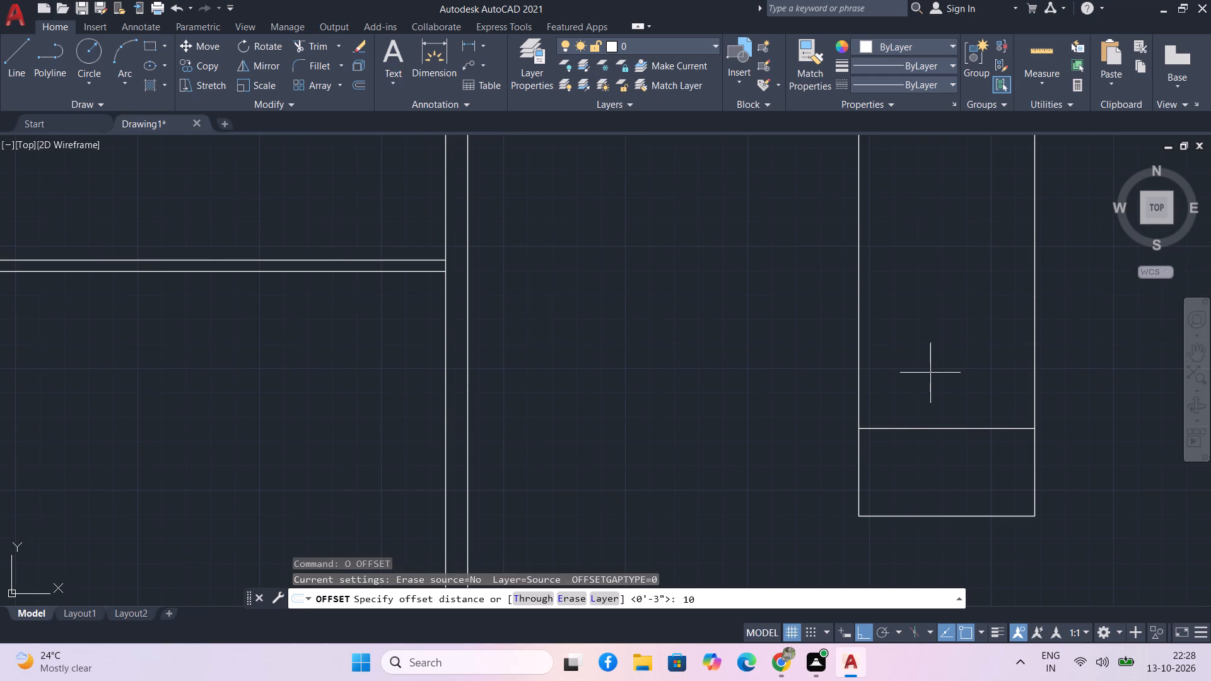
pyautogui.press('Return')
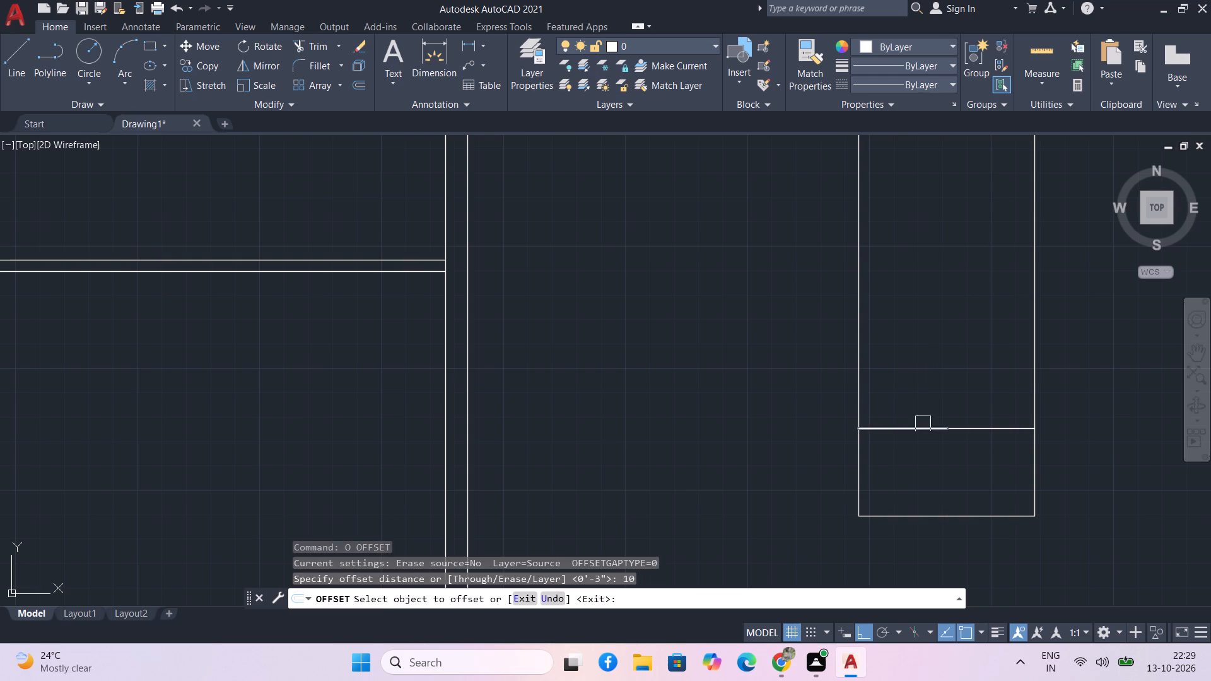
pyautogui.click(897, 427)
pyautogui.click(914, 359)
pyautogui.click(905, 403)
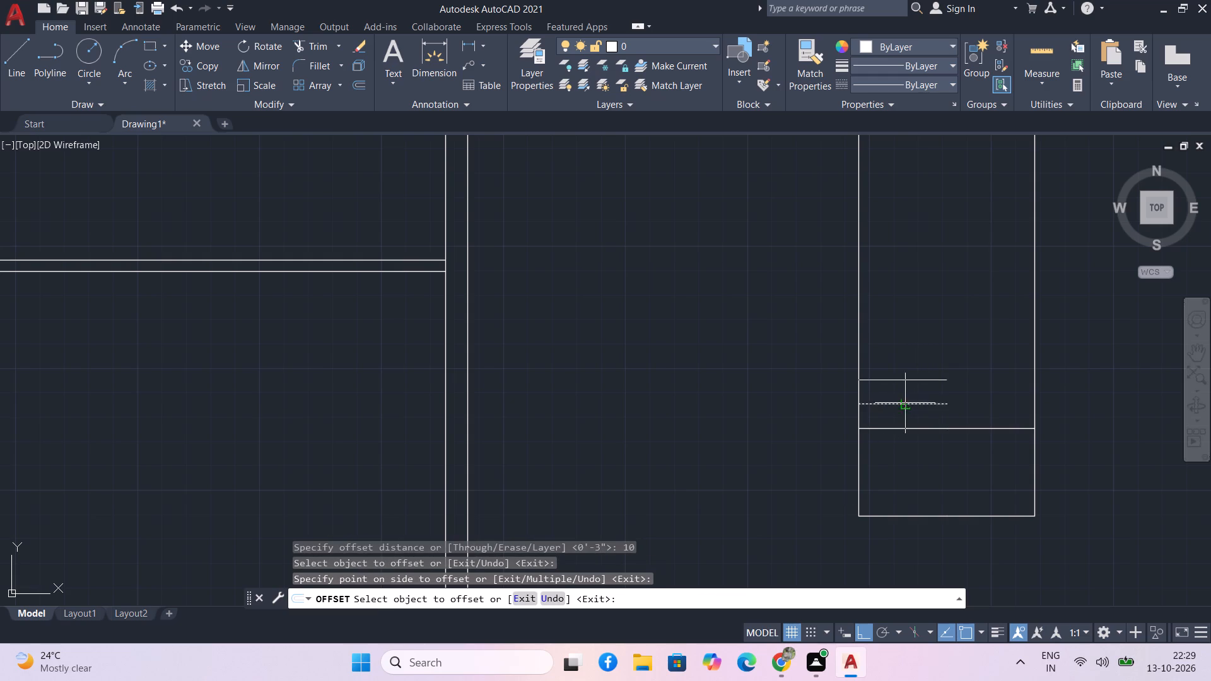
pyautogui.click(912, 364)
pyautogui.click(911, 374)
pyautogui.click(913, 345)
pyautogui.click(910, 346)
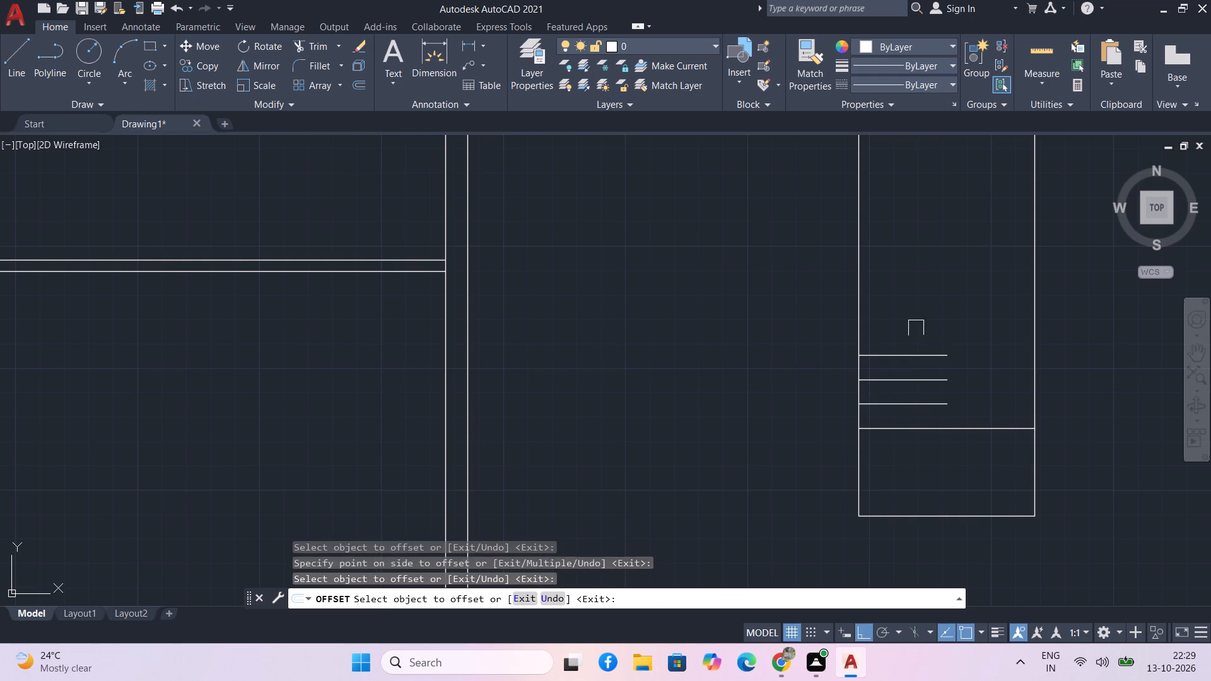
pyautogui.click(918, 302)
pyautogui.moveTo(911, 358); pyautogui.dragTo(911, 349)
pyautogui.click(911, 305)
pyautogui.moveTo(911, 329); pyautogui.dragTo(912, 314)
pyautogui.click(913, 272)
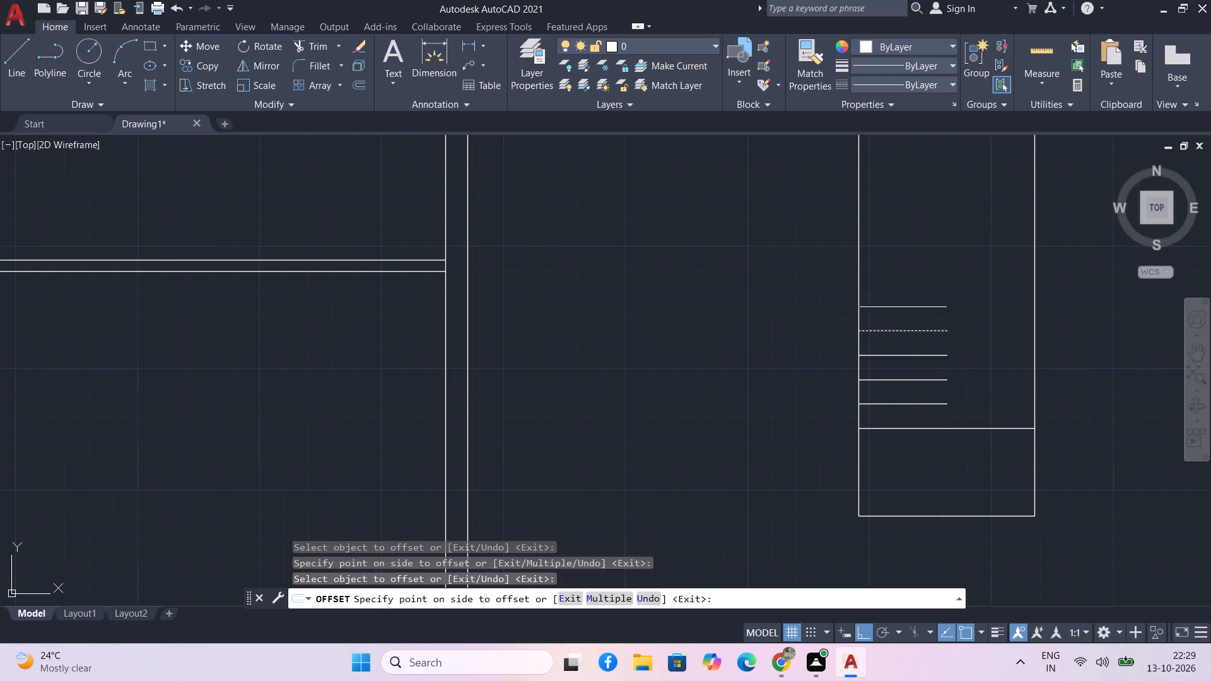
pyautogui.moveTo(915, 311); pyautogui.dragTo(915, 303)
pyautogui.click(916, 262)
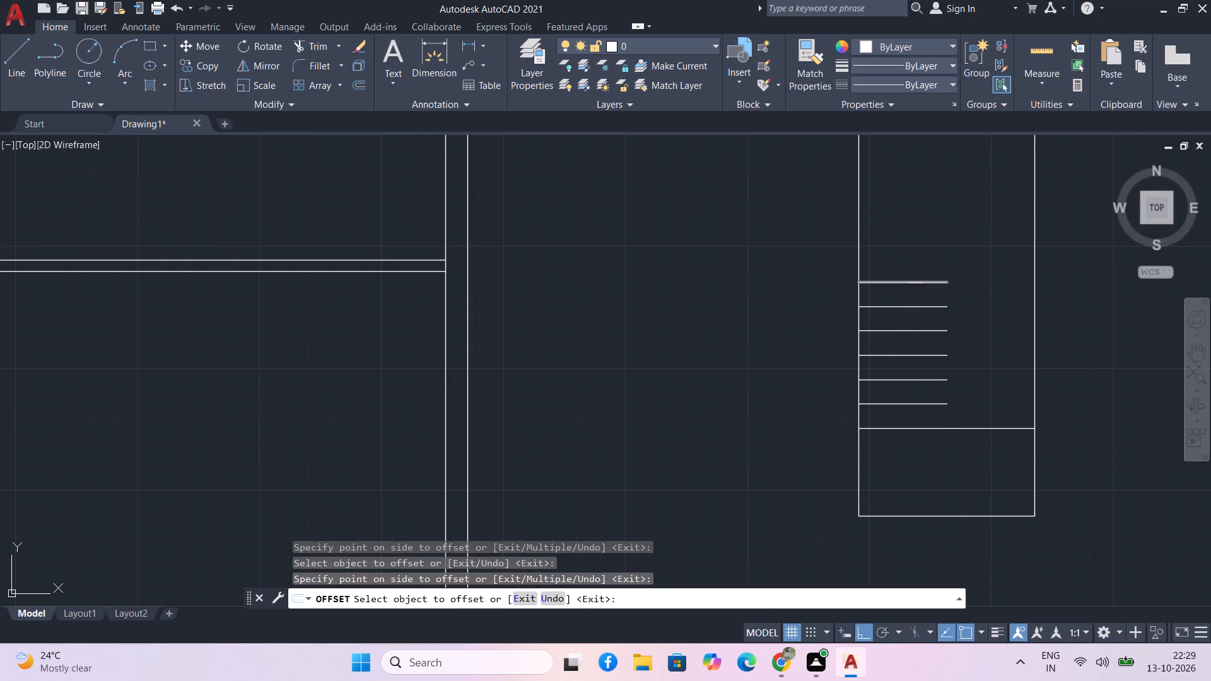
pyautogui.click(915, 277)
pyautogui.click(916, 246)
pyautogui.click(917, 268)
pyautogui.click(918, 264)
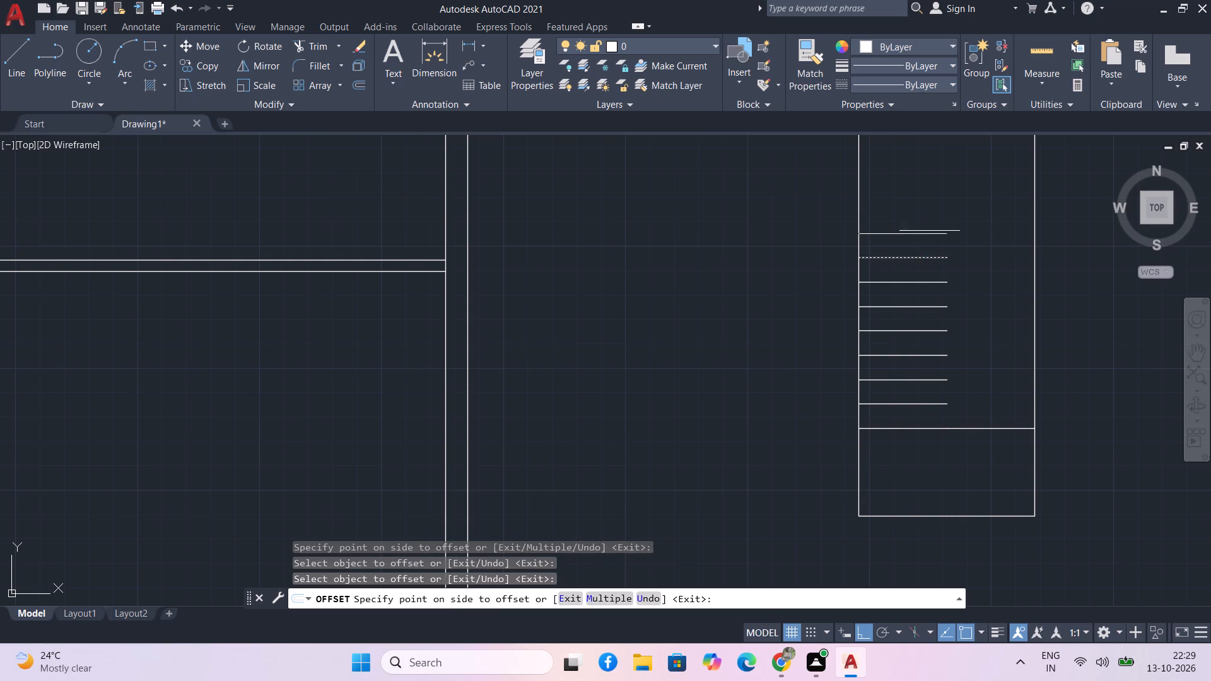
pyautogui.click(930, 188)
pyautogui.click(915, 235)
pyautogui.click(915, 210)
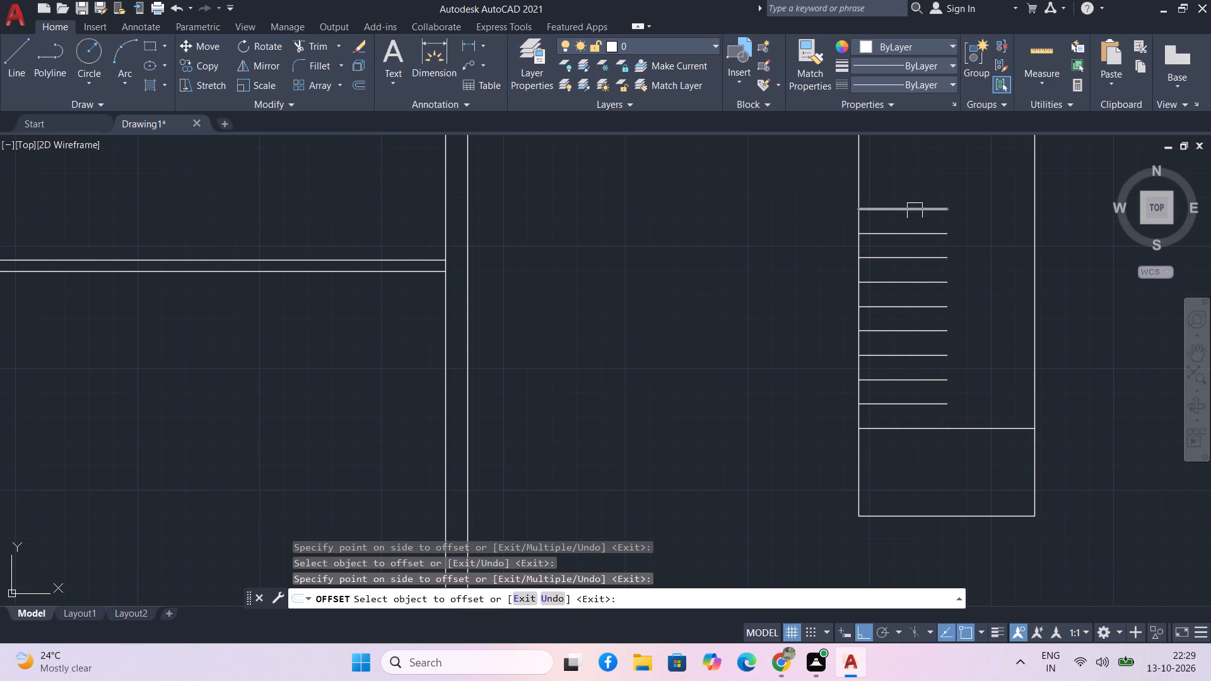
pyautogui.moveTo(965, 253); pyautogui.dragTo(958, 352, button='middle')
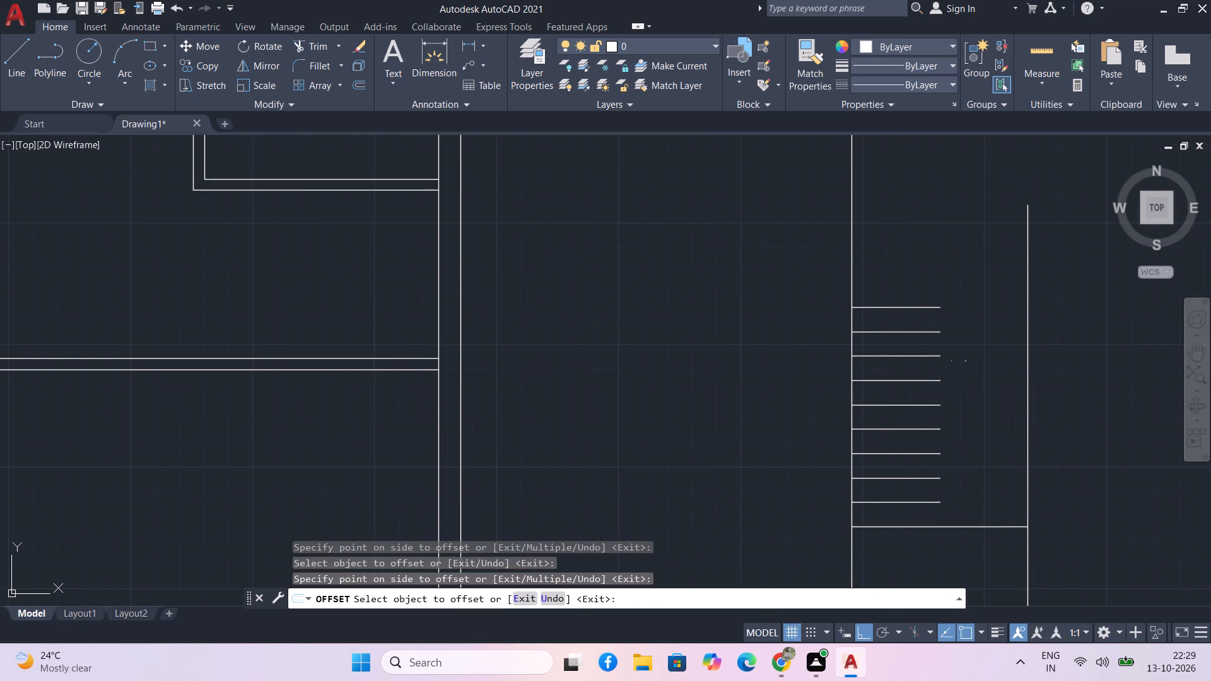
pyautogui.click(910, 298)
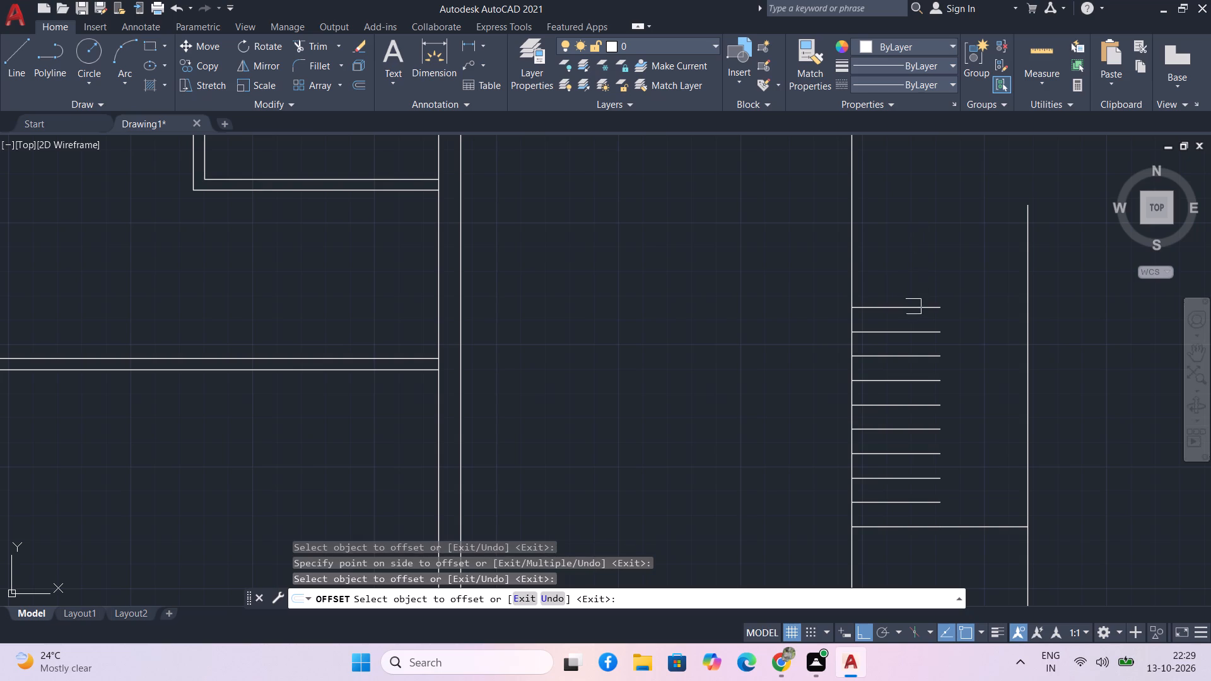
pyautogui.moveTo(913, 309); pyautogui.dragTo(910, 286)
pyautogui.click(907, 262)
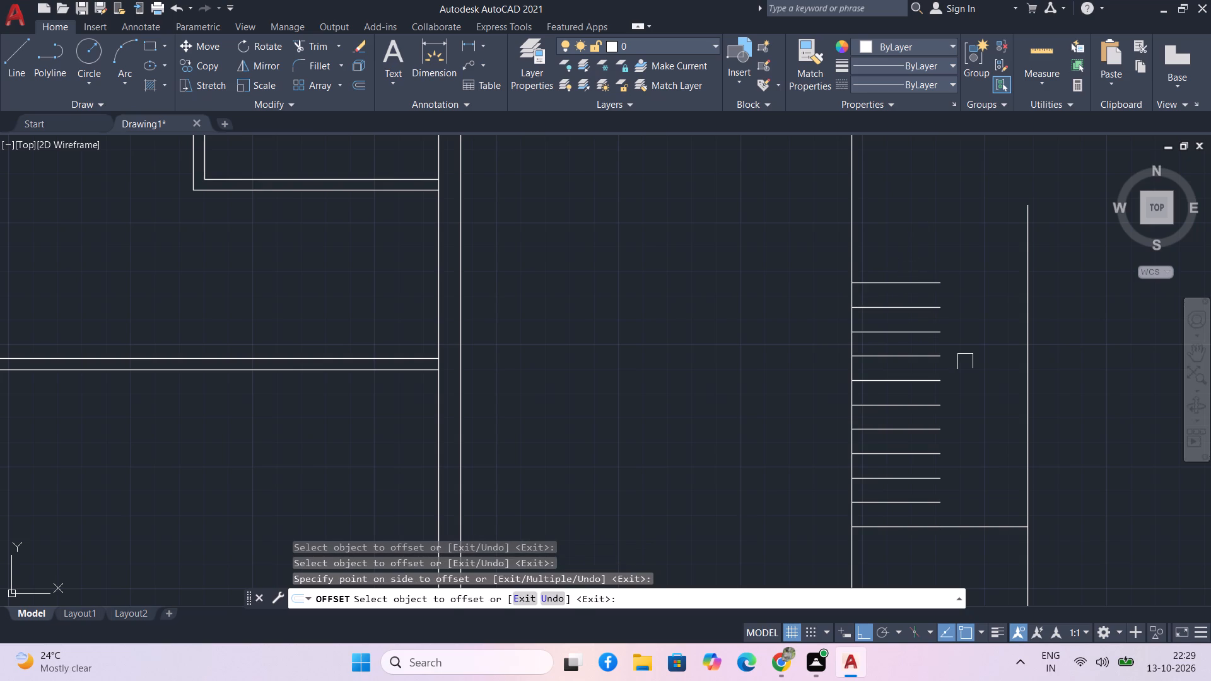
pyautogui.press('space')
# Offset the staircase's right side line 3' inward to form the line dividing the two flights.
pyautogui.write("o 3'")
pyautogui.press('Return')
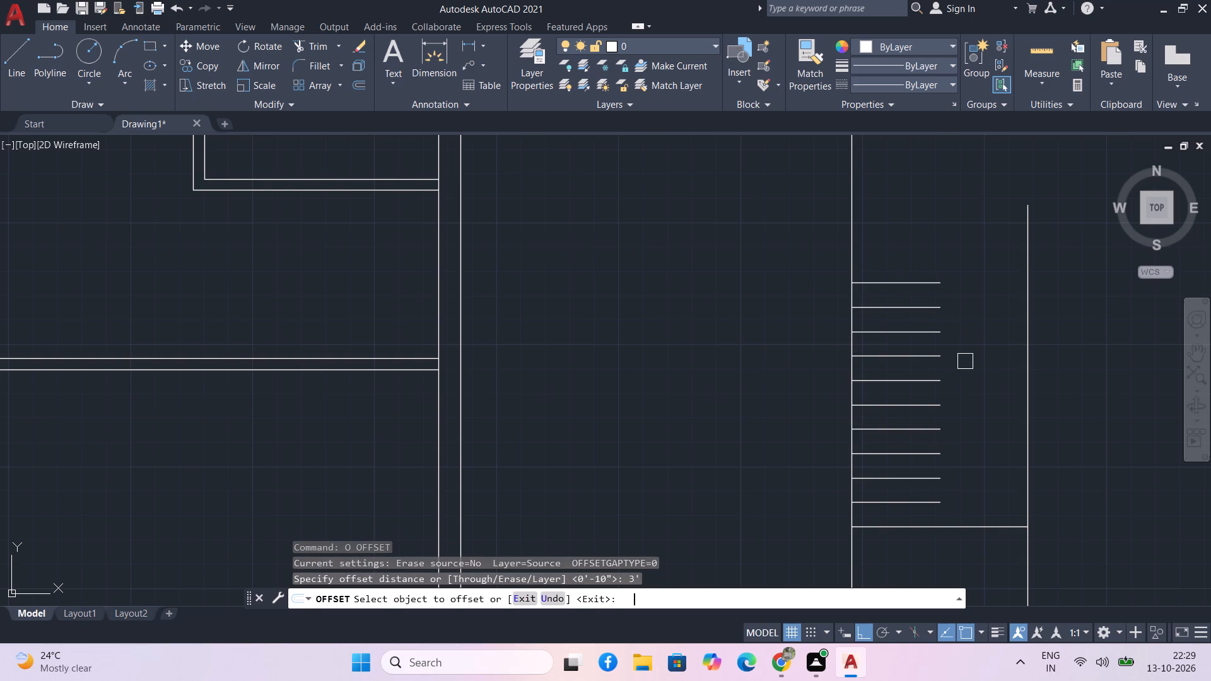
pyautogui.click(1024, 414)
pyautogui.click(966, 415)
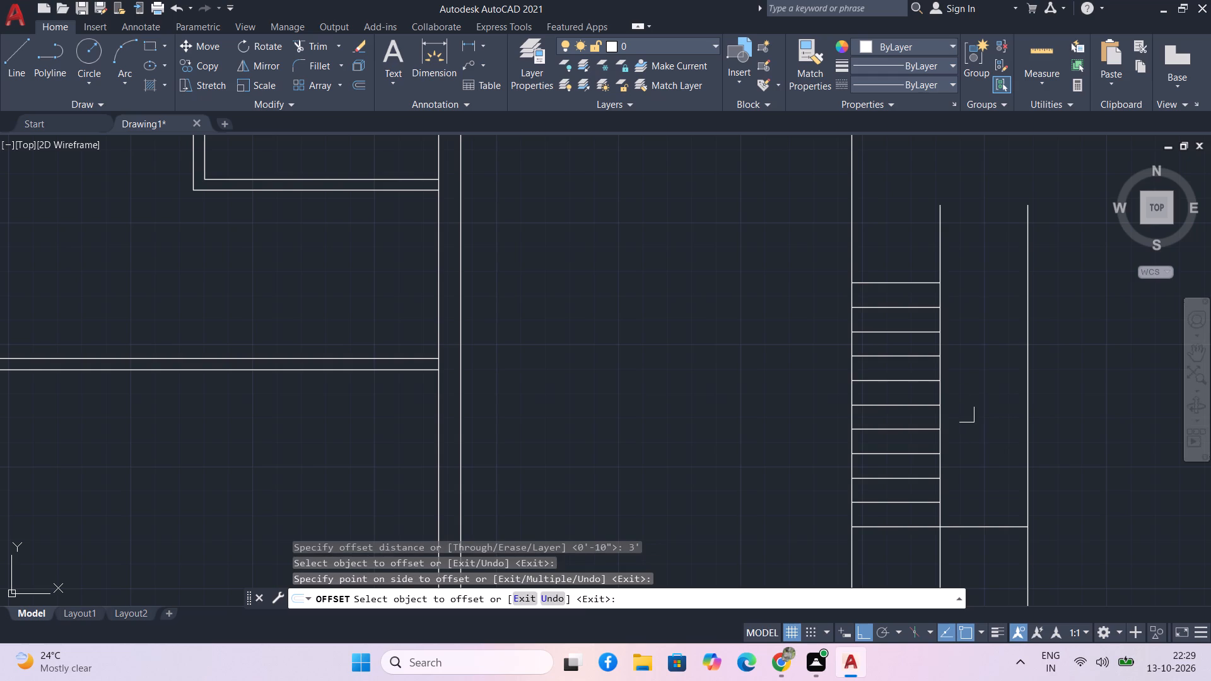
pyautogui.moveTo(967, 418); pyautogui.dragTo(968, 386, button='middle')
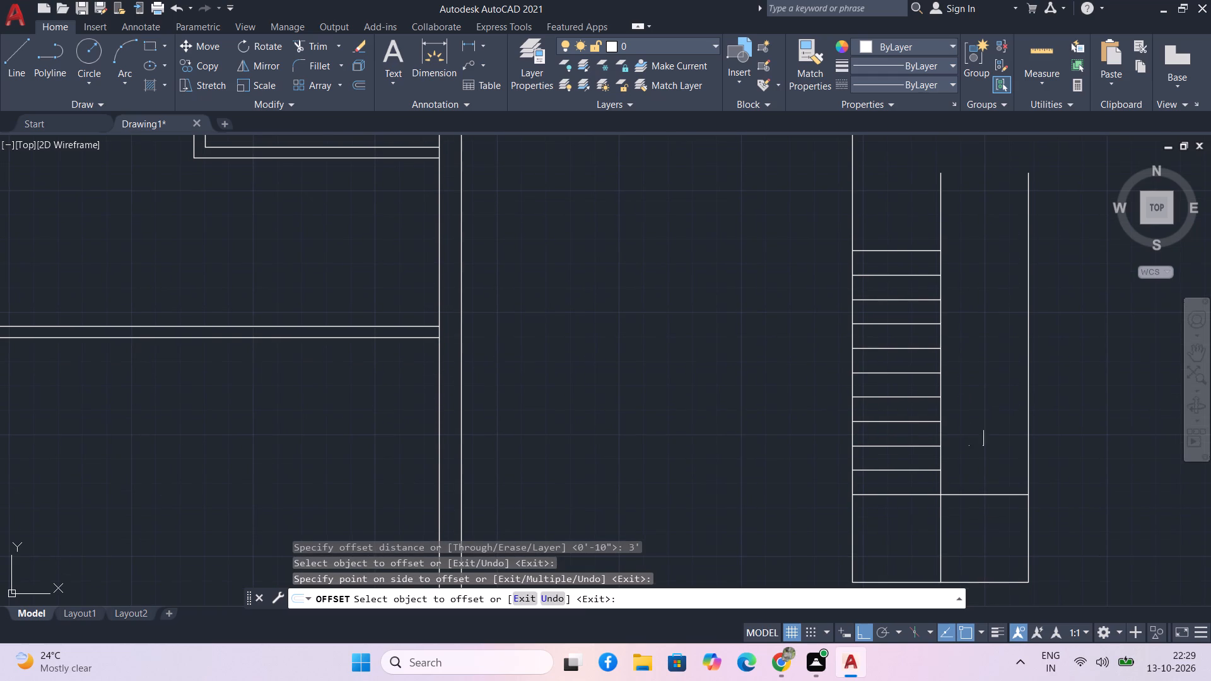
pyautogui.press('space')
# Mirror the 10 tread lines about the central dividing line onto the right flight, keeping the originals.
pyautogui.moveTo(913, 481); pyautogui.dragTo(908, 458)
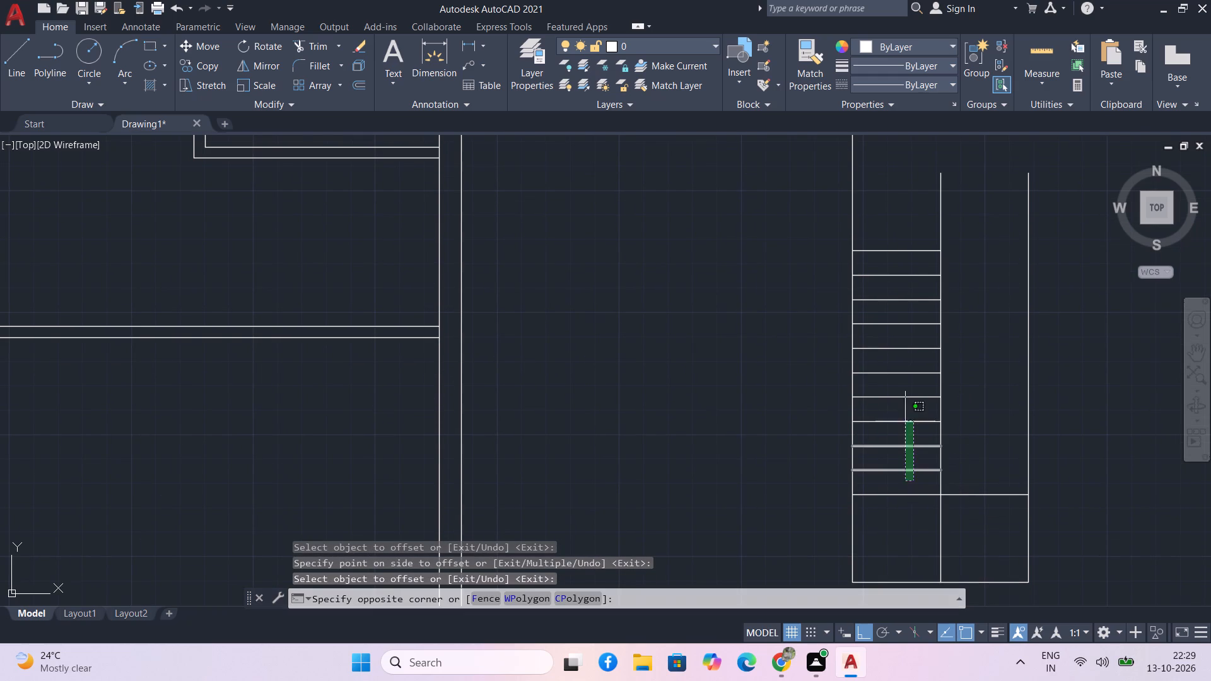
pyautogui.click(894, 226)
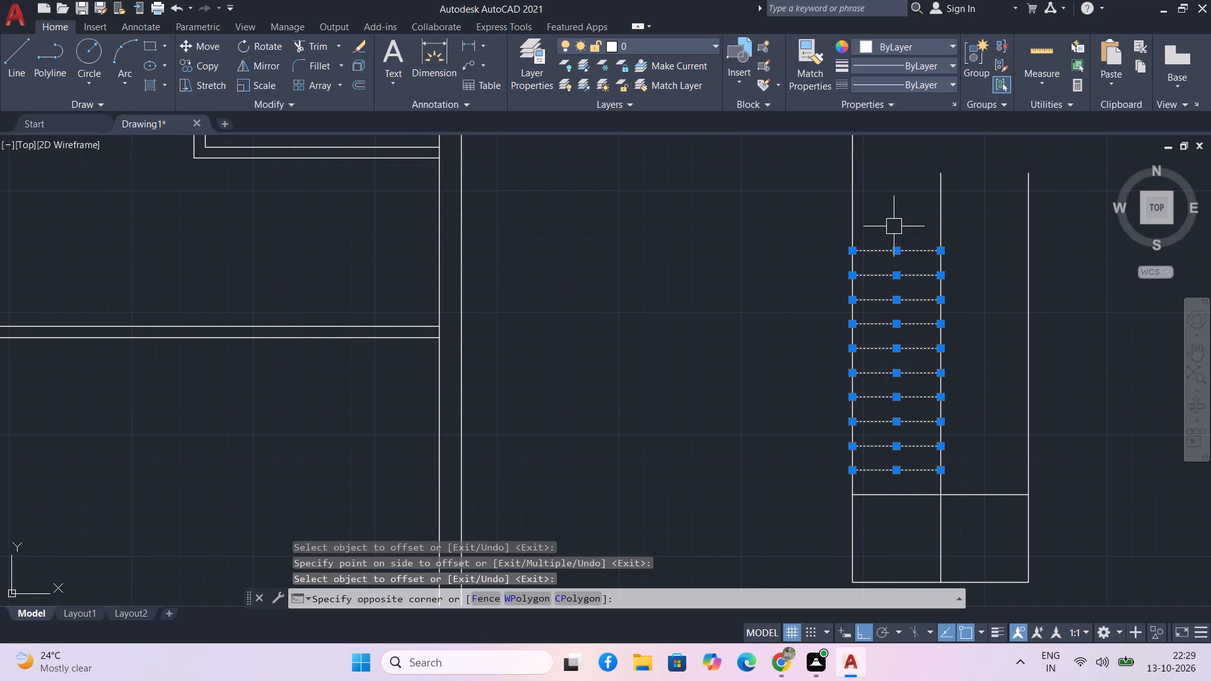
pyautogui.write('mi')
pyautogui.press('space')
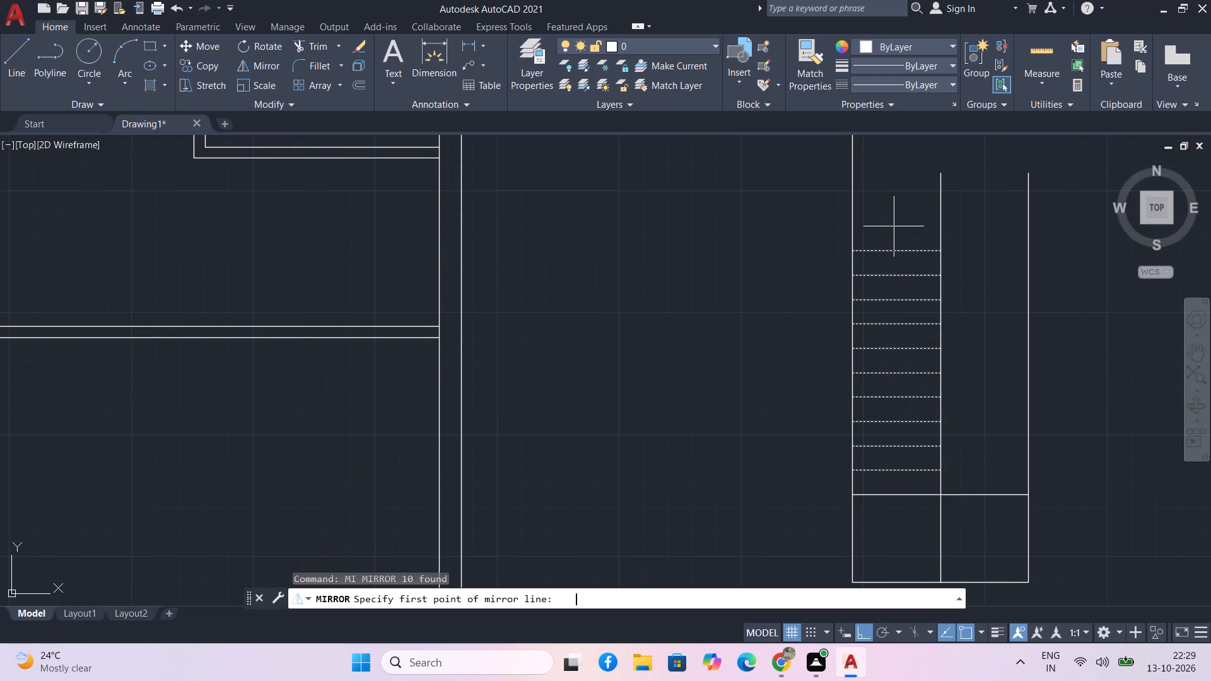
pyautogui.click(939, 250)
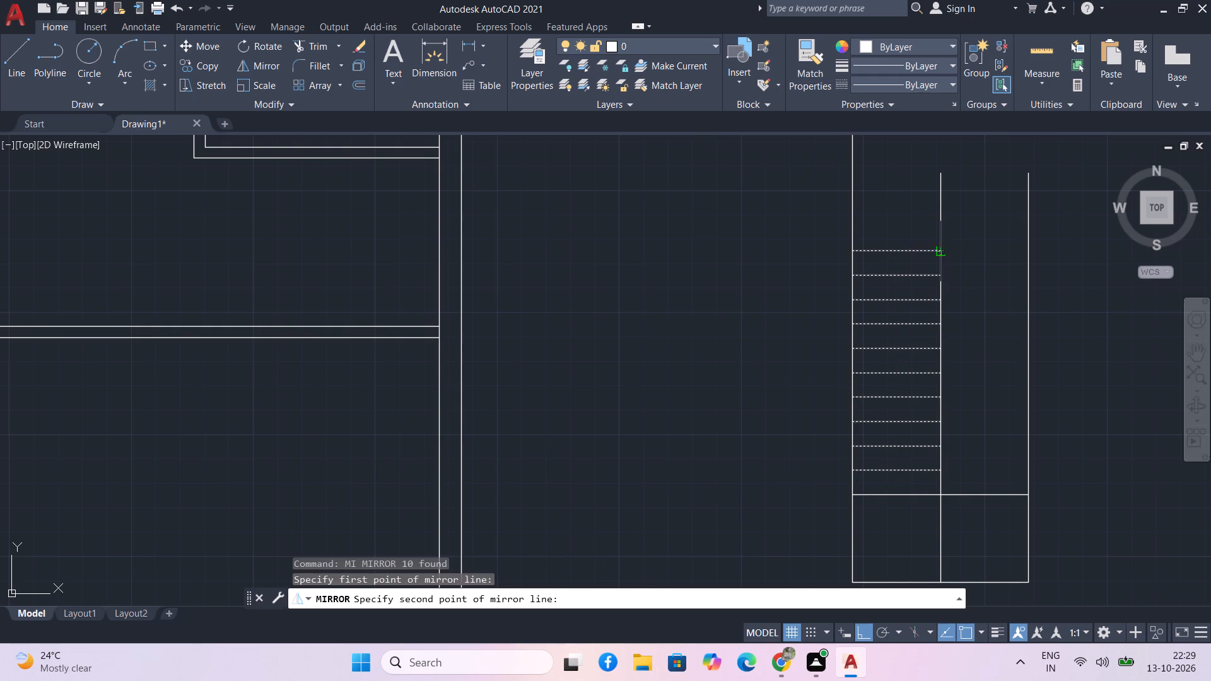
pyautogui.click(939, 499)
pyautogui.moveTo(1114, 306); pyautogui.dragTo(1113, 445, button='middle')
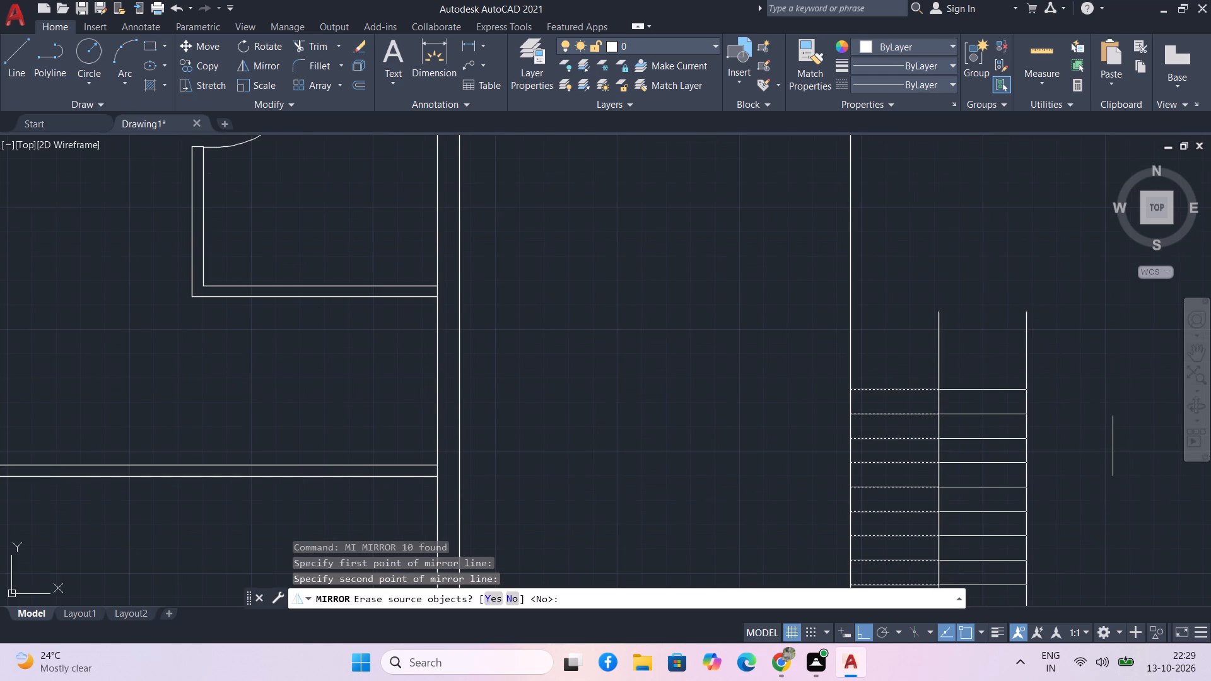
pyautogui.press('space')
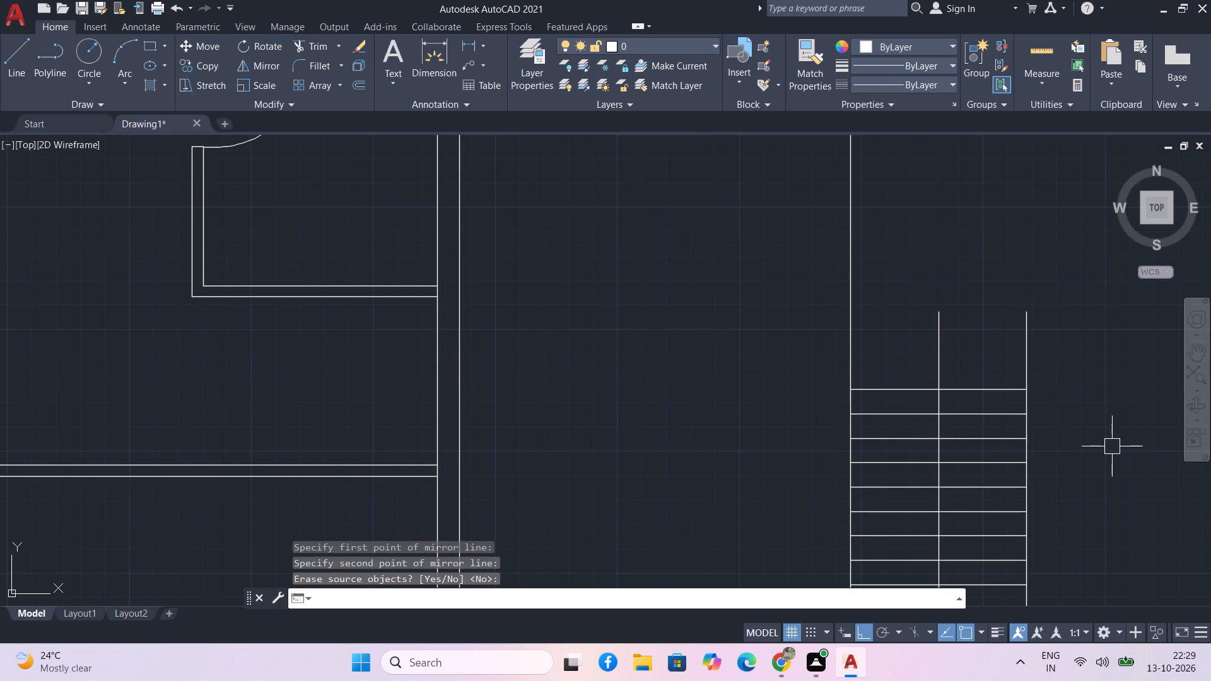
# Trim the staircase's three vertical lines where they extend above the topmost tread.
pyautogui.write('tr')
pyautogui.press('space')
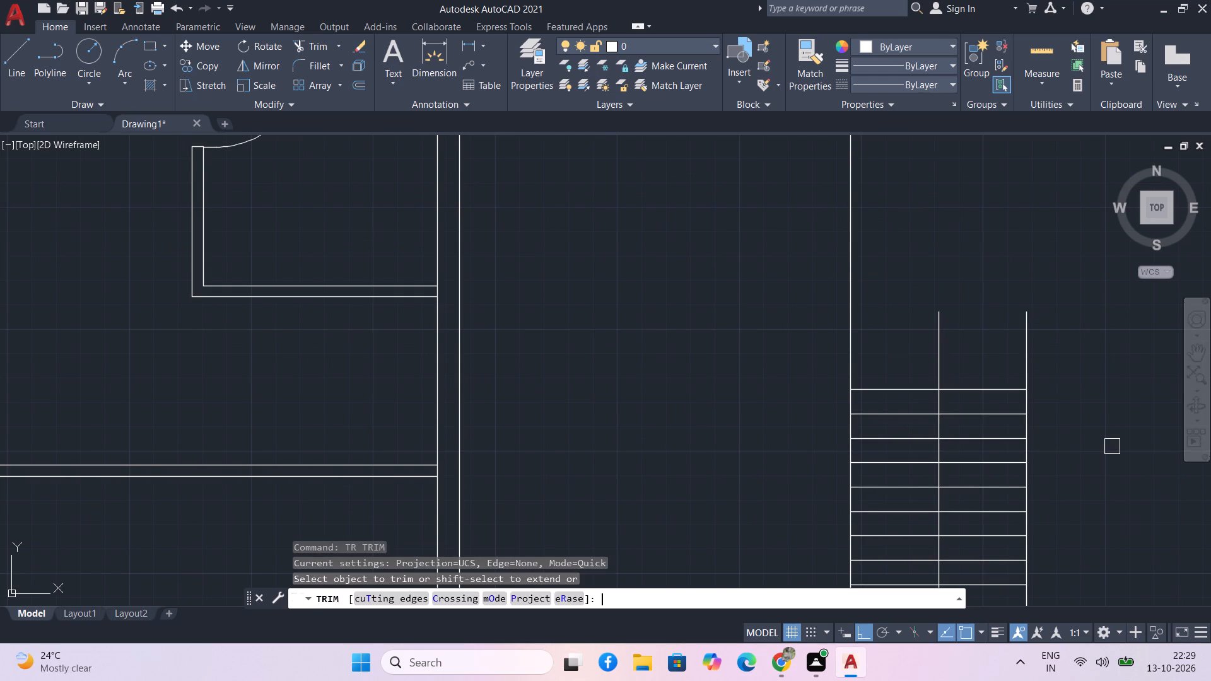
pyautogui.moveTo(1091, 379); pyautogui.dragTo(816, 342)
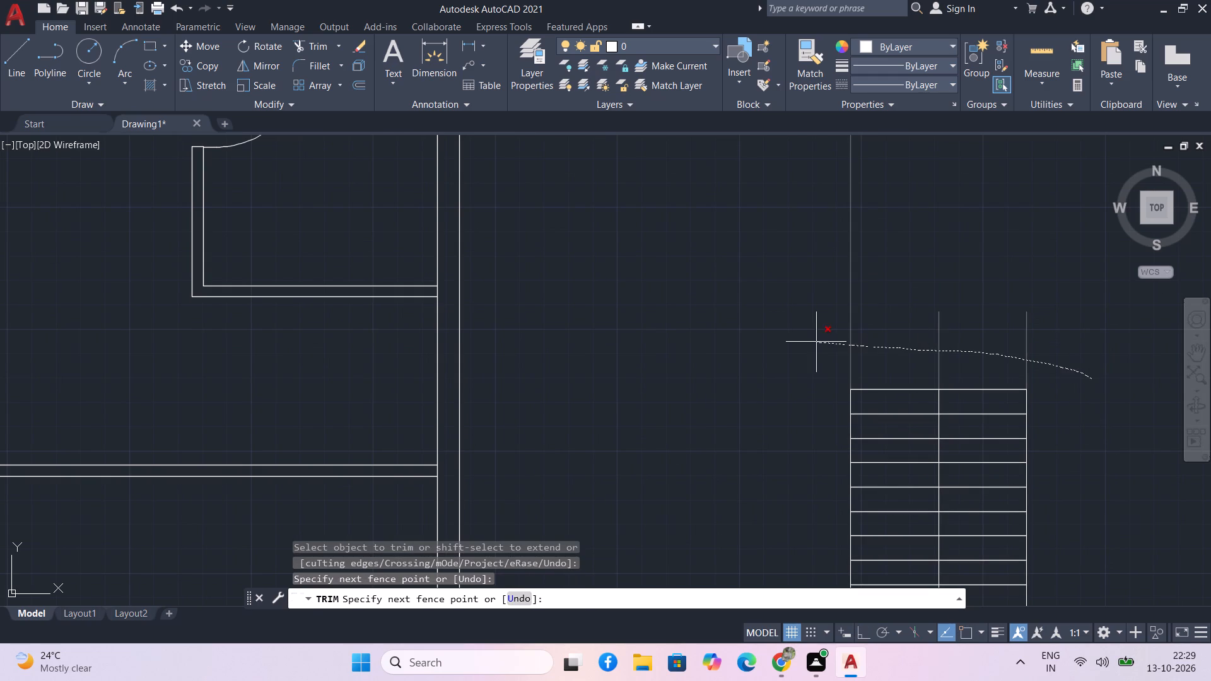
pyautogui.moveTo(816, 342); pyautogui.dragTo(819, 334)
pyautogui.moveTo(1093, 393); pyautogui.dragTo(1041, 192, button='middle')
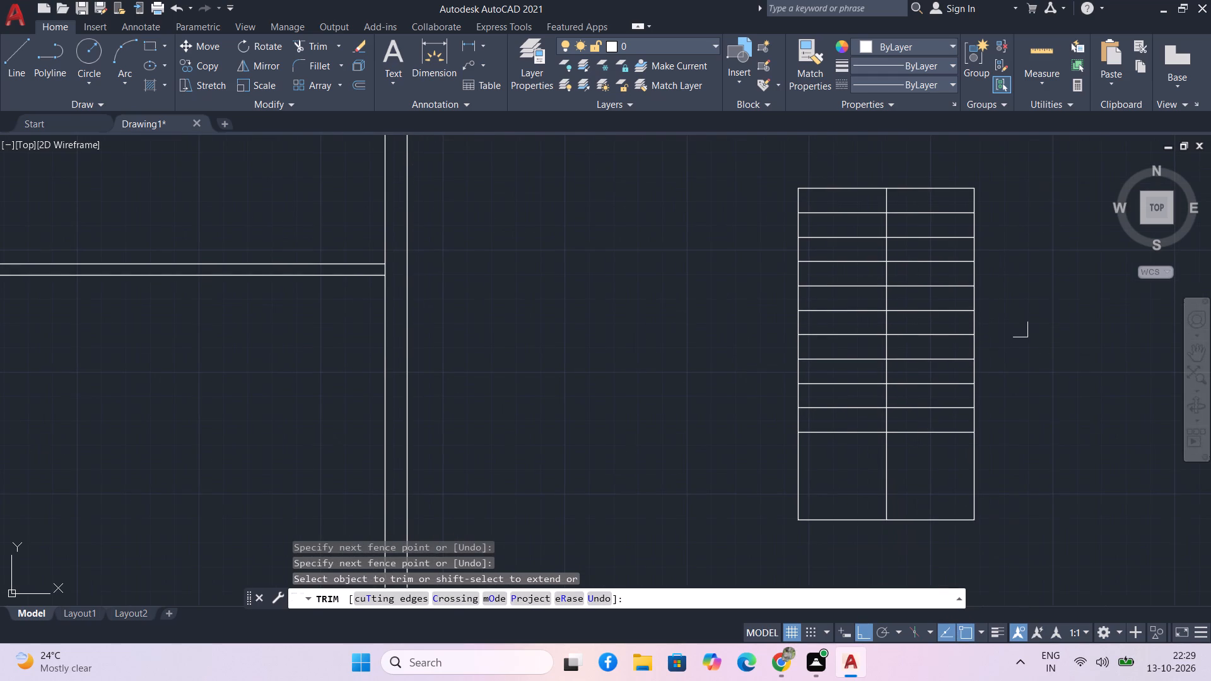
pyautogui.moveTo(1020, 334); pyautogui.dragTo(1022, 359, button='middle')
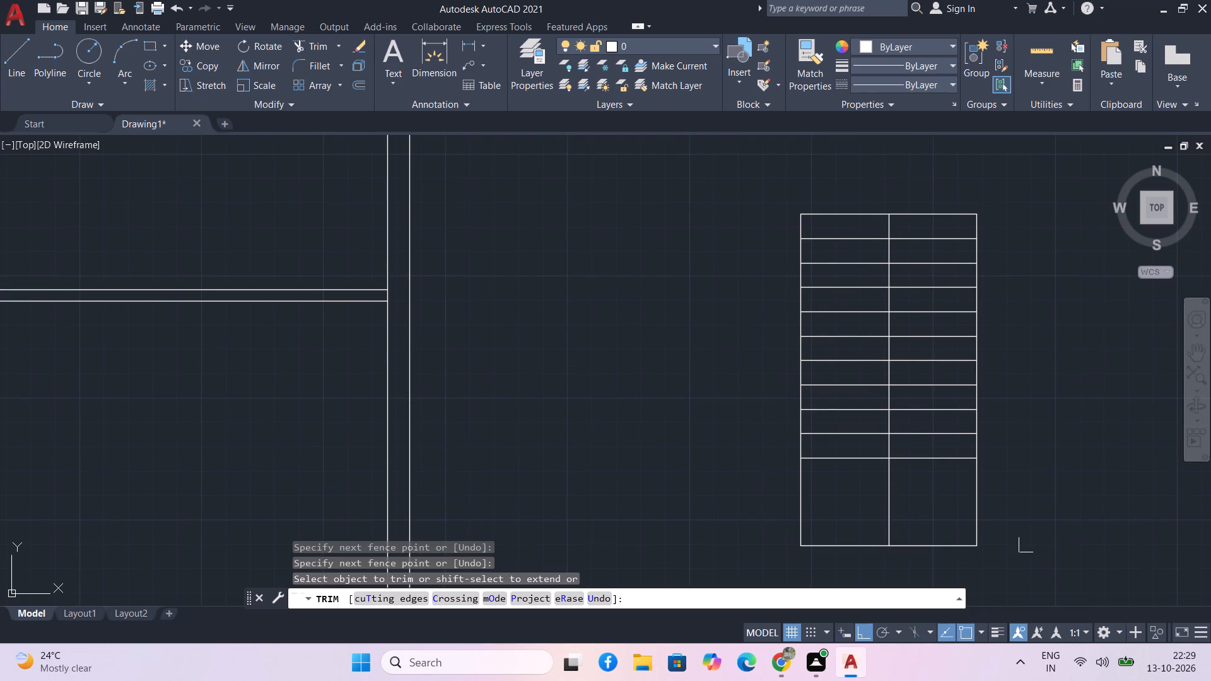
pyautogui.write('l')
pyautogui.press('space')
pyautogui.press('Escape')
# Draw two diagonal lines across the landing, from the midpoint of its upper edge to its lower-left and lower-right corners.
pyautogui.write('l')
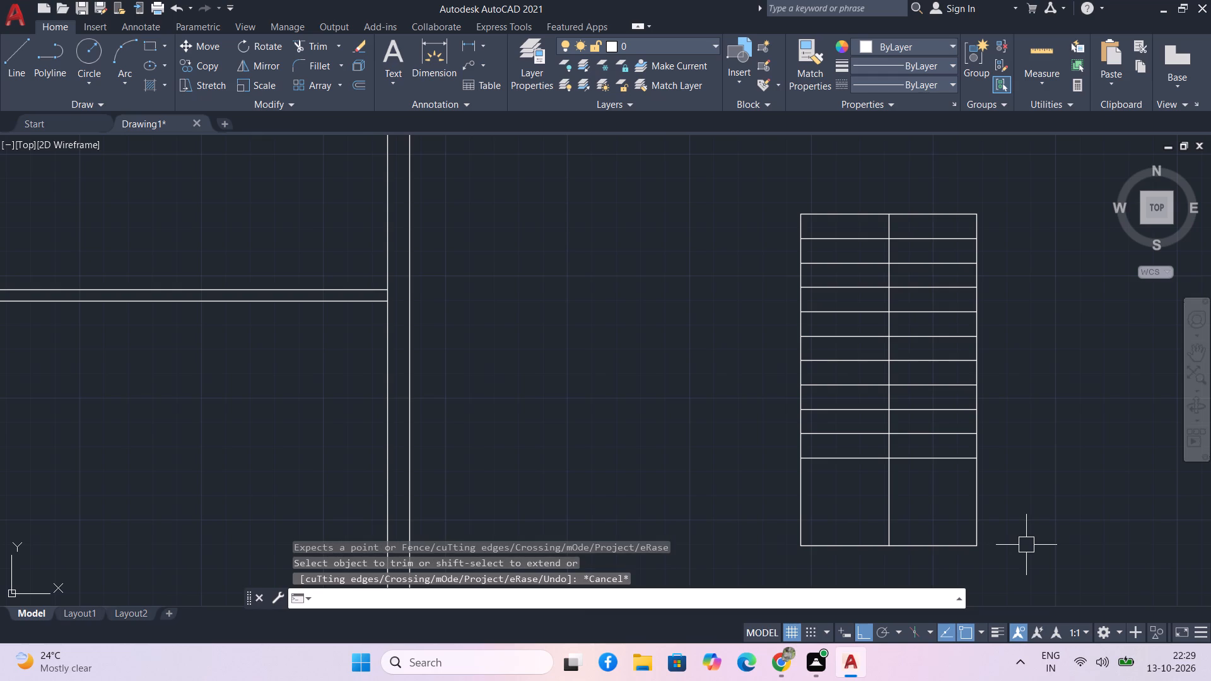
pyautogui.press('space')
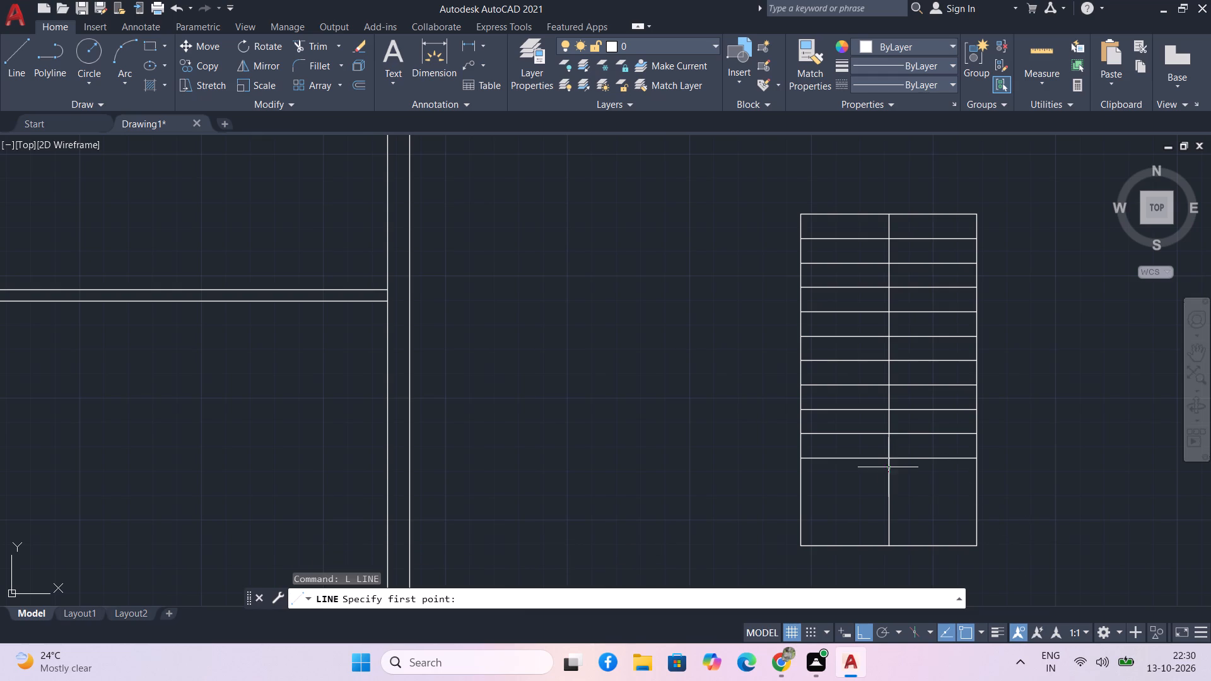
pyautogui.click(884, 462)
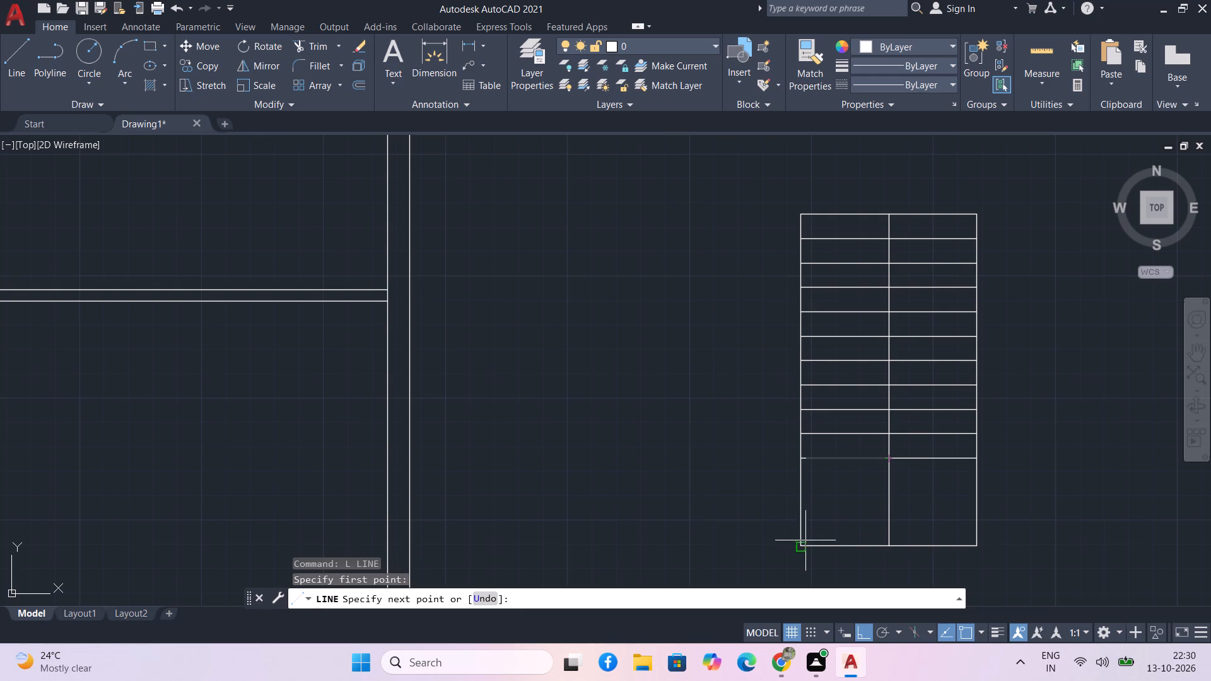
pyautogui.click(804, 543)
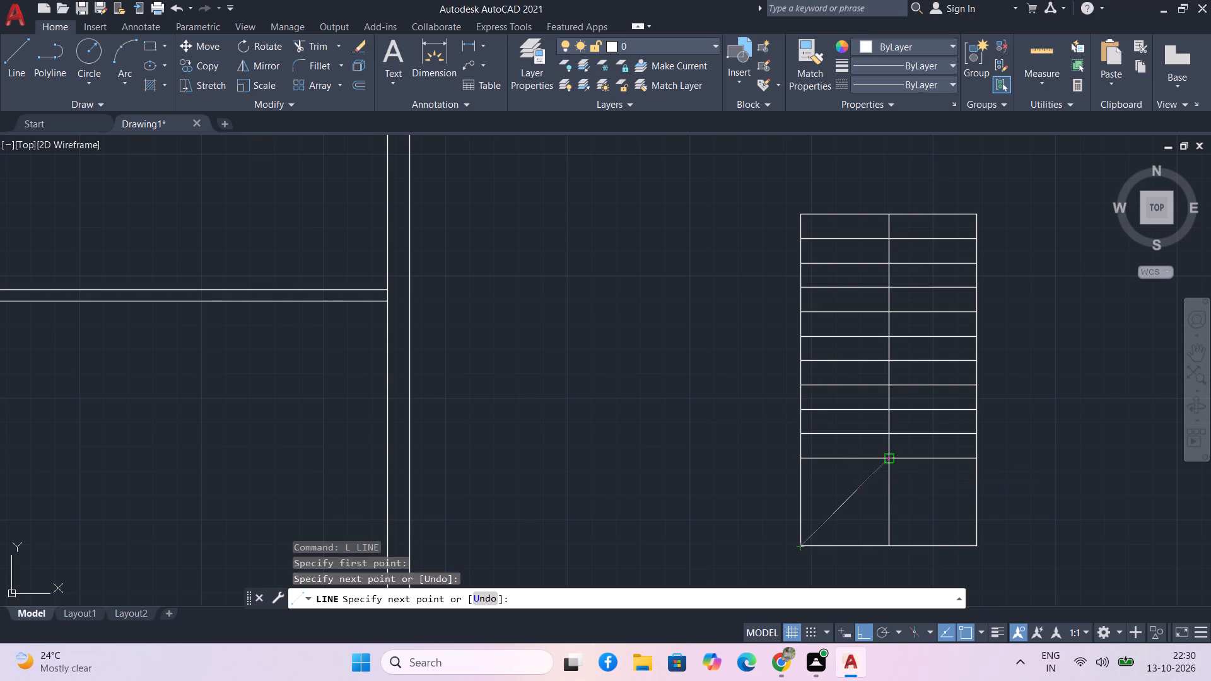
pyautogui.press('space')
pyautogui.write('l')
pyautogui.press('space')
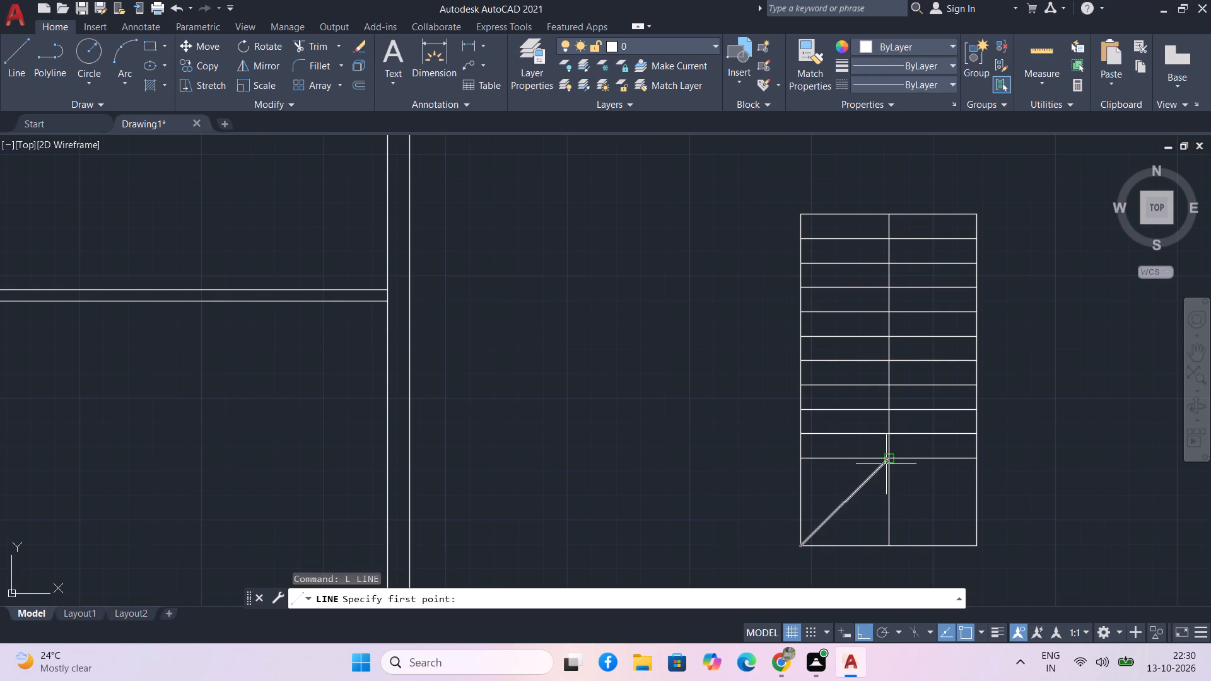
pyautogui.scroll(2, 906, 426)
pyautogui.click(857, 511)
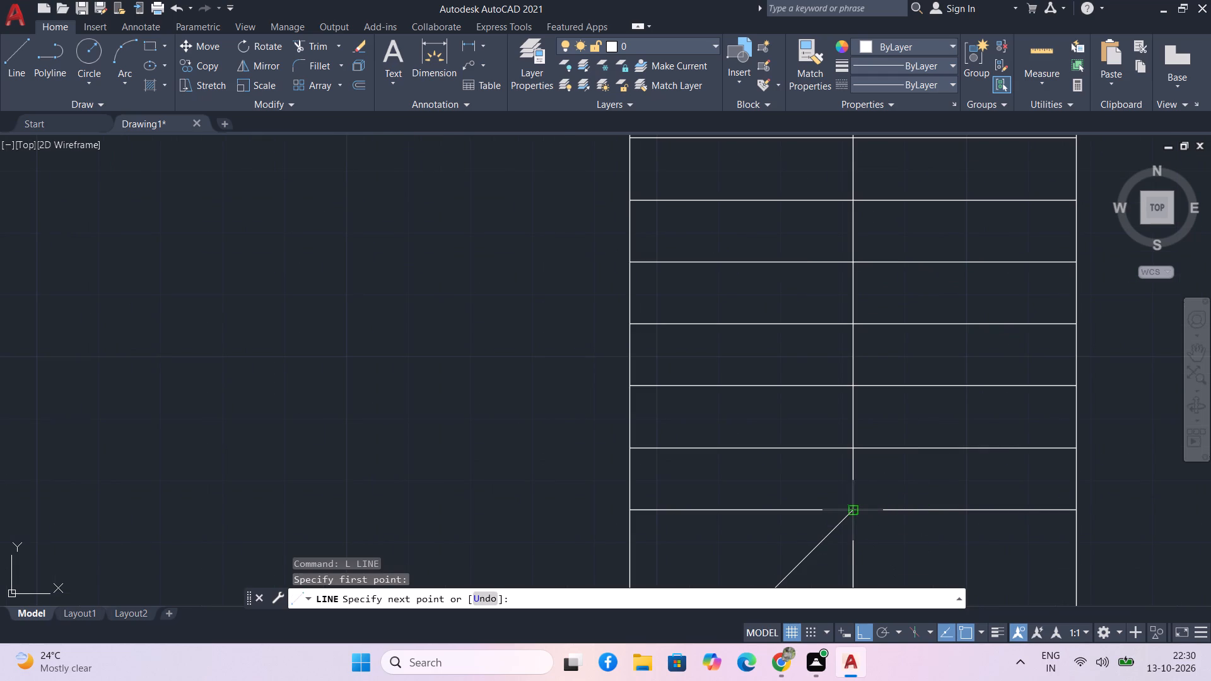
pyautogui.scroll(-1, 903, 554)
pyautogui.moveTo(903, 554); pyautogui.dragTo(809, 193, button='middle')
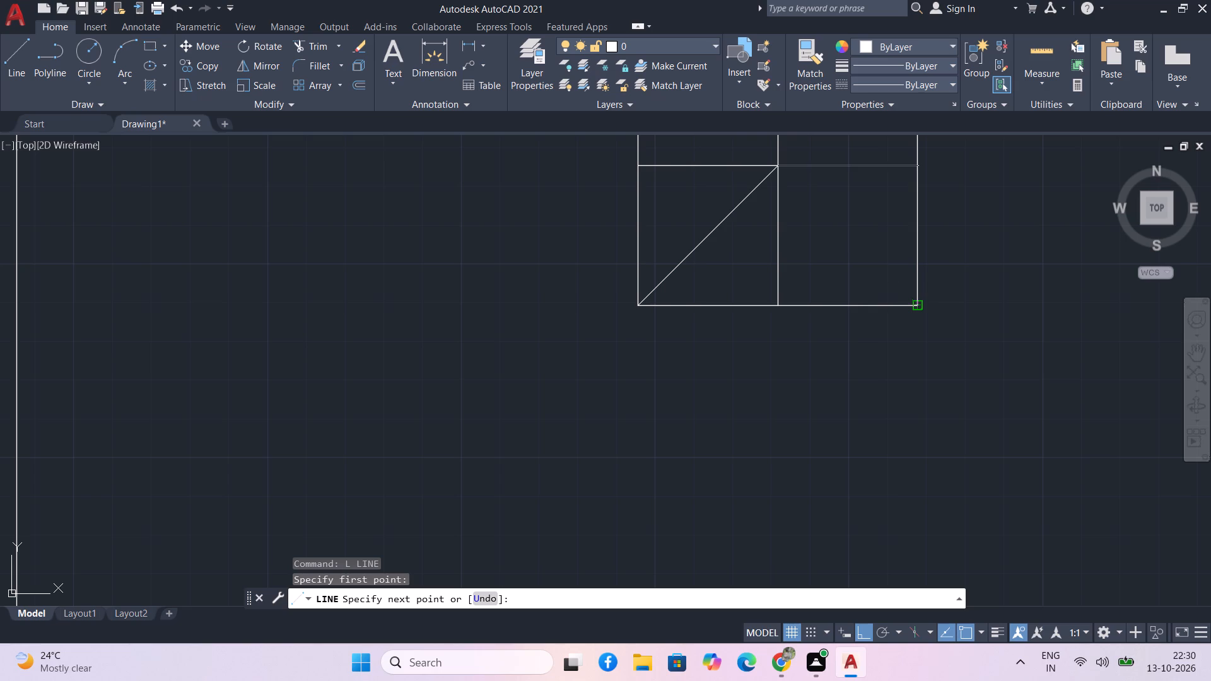
pyautogui.click(919, 299)
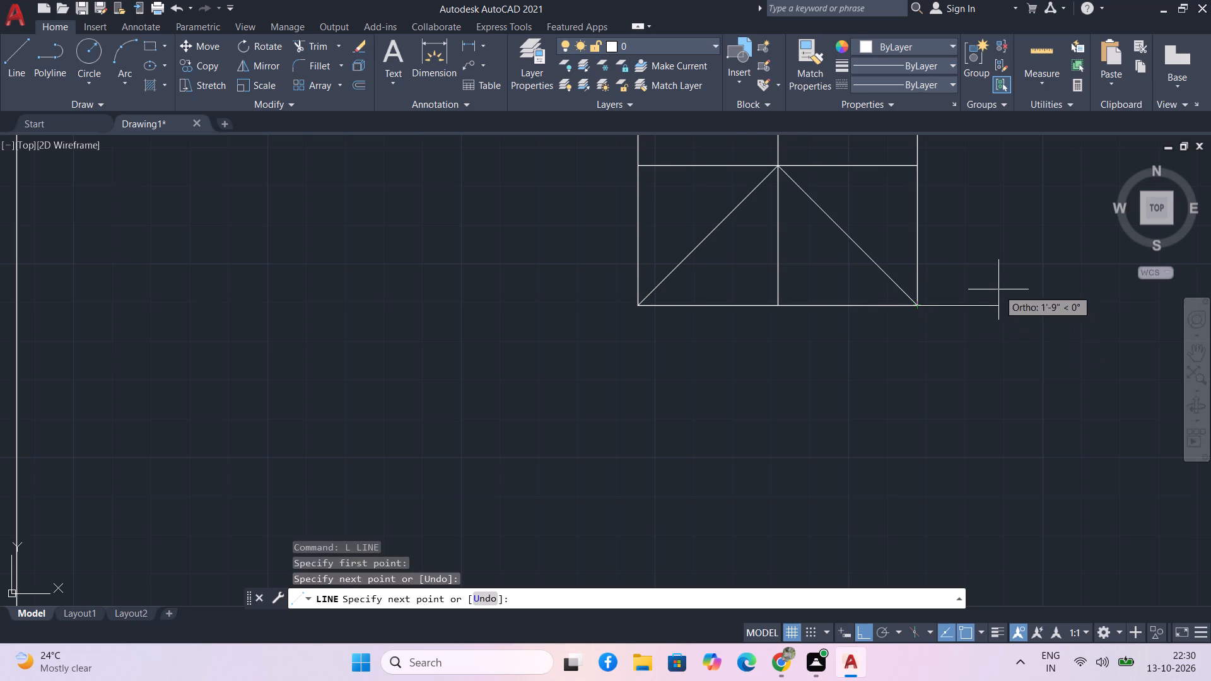
# Join all the lines of the two-flight staircase and its landing into polylines.
pyautogui.press('space')
pyautogui.scroll(-2, 1091, 323)
pyautogui.scroll(-1, 1023, 324)
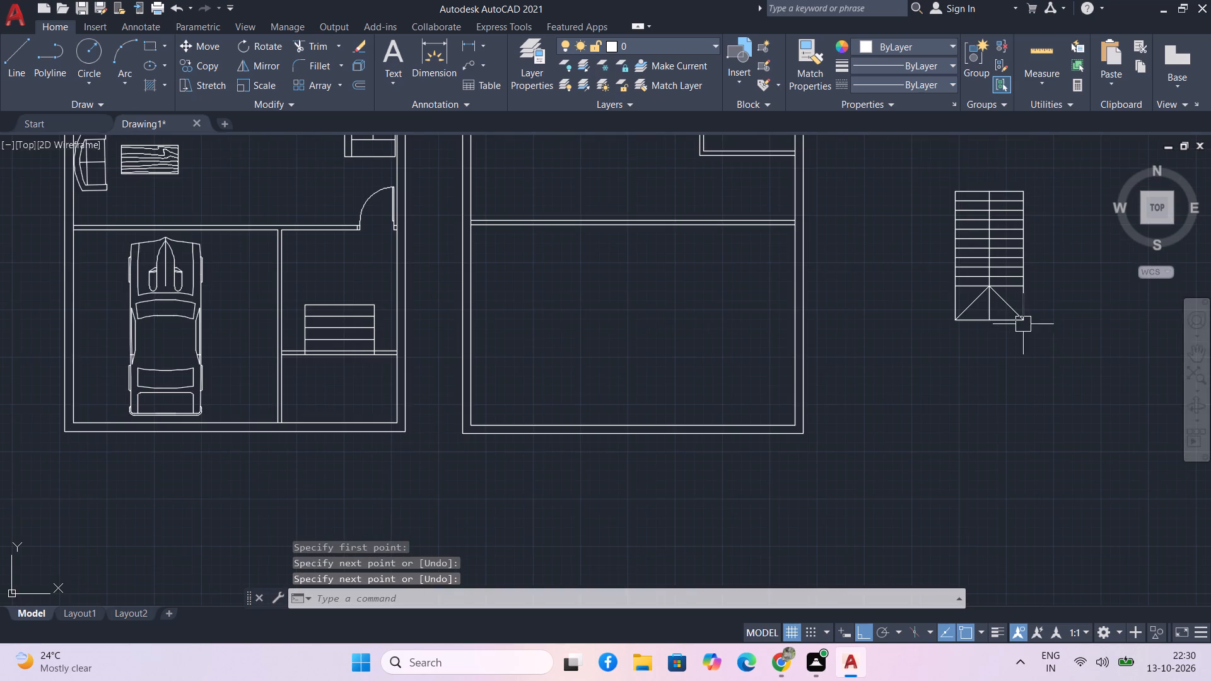
pyautogui.moveTo(1023, 324); pyautogui.dragTo(983, 385, button='middle')
pyautogui.moveTo(1040, 398); pyautogui.dragTo(1024, 386)
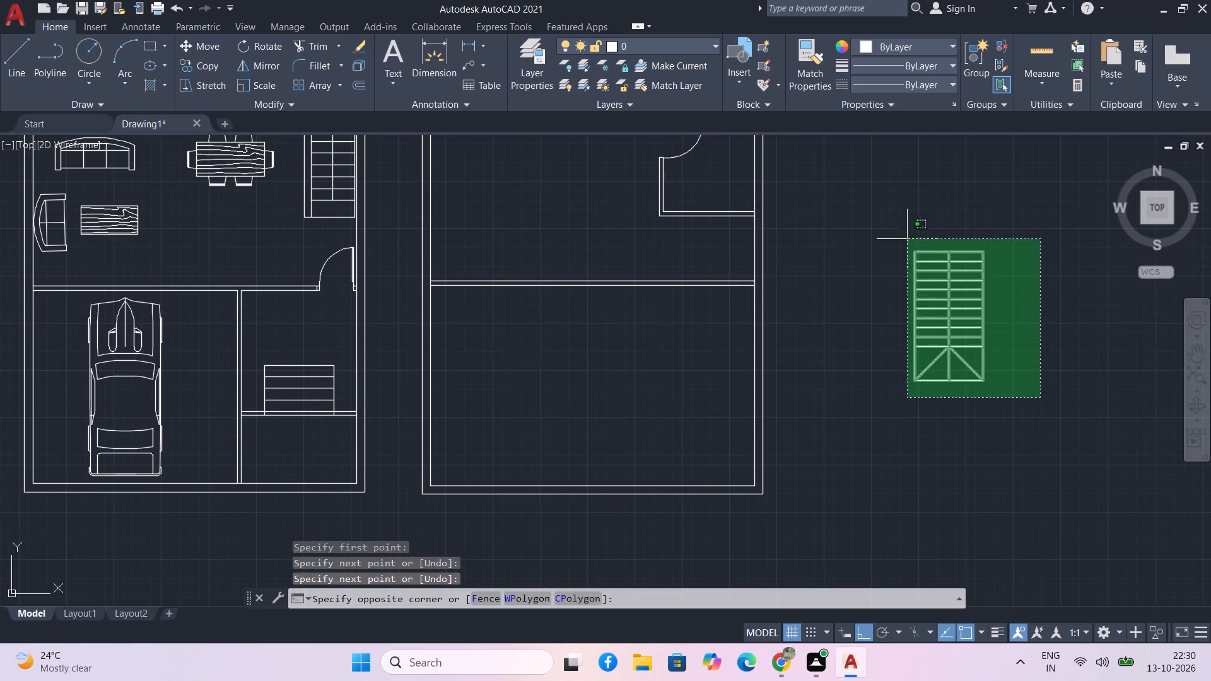
pyautogui.click(906, 235)
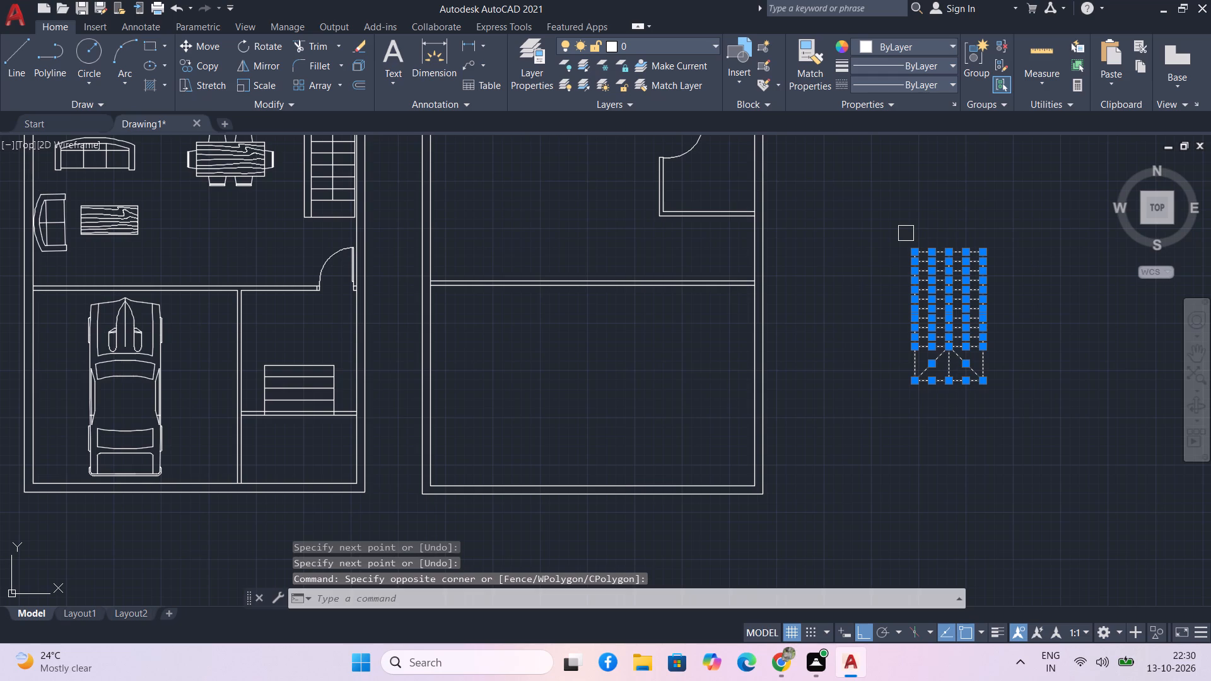
pyautogui.write('j')
pyautogui.press('space')
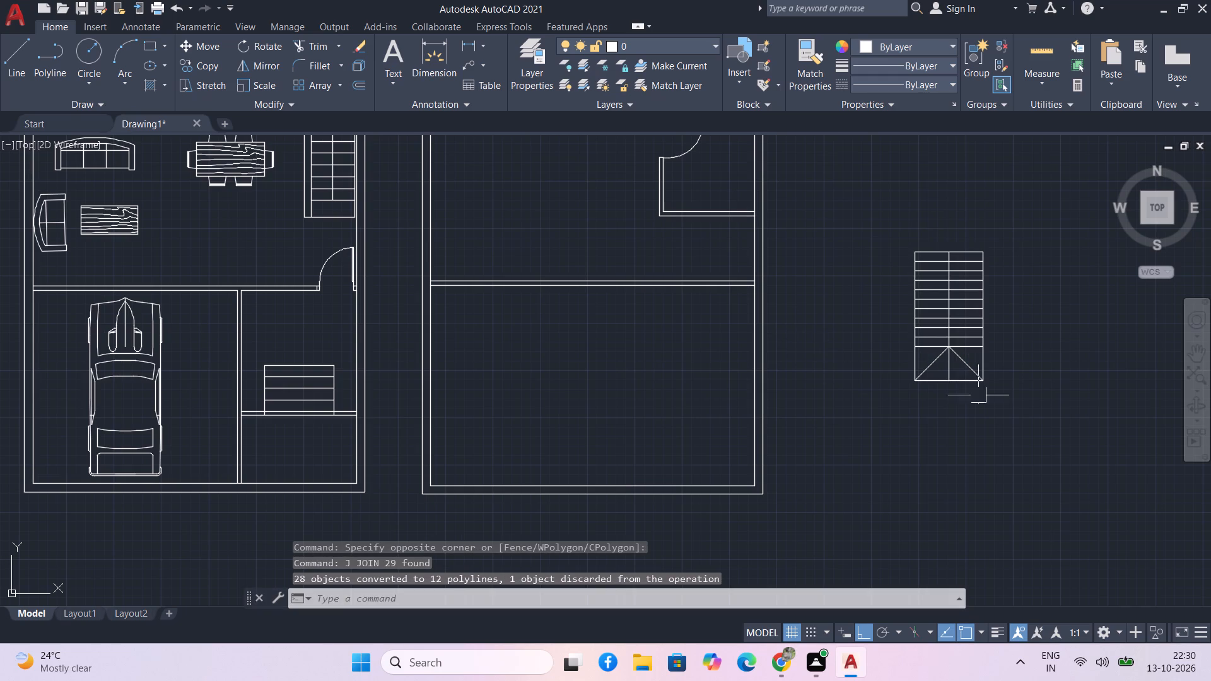
# Scale the whole staircase down to roughly half size about its lower-right corner.
pyautogui.moveTo(1015, 410); pyautogui.dragTo(994, 372)
pyautogui.click(898, 204)
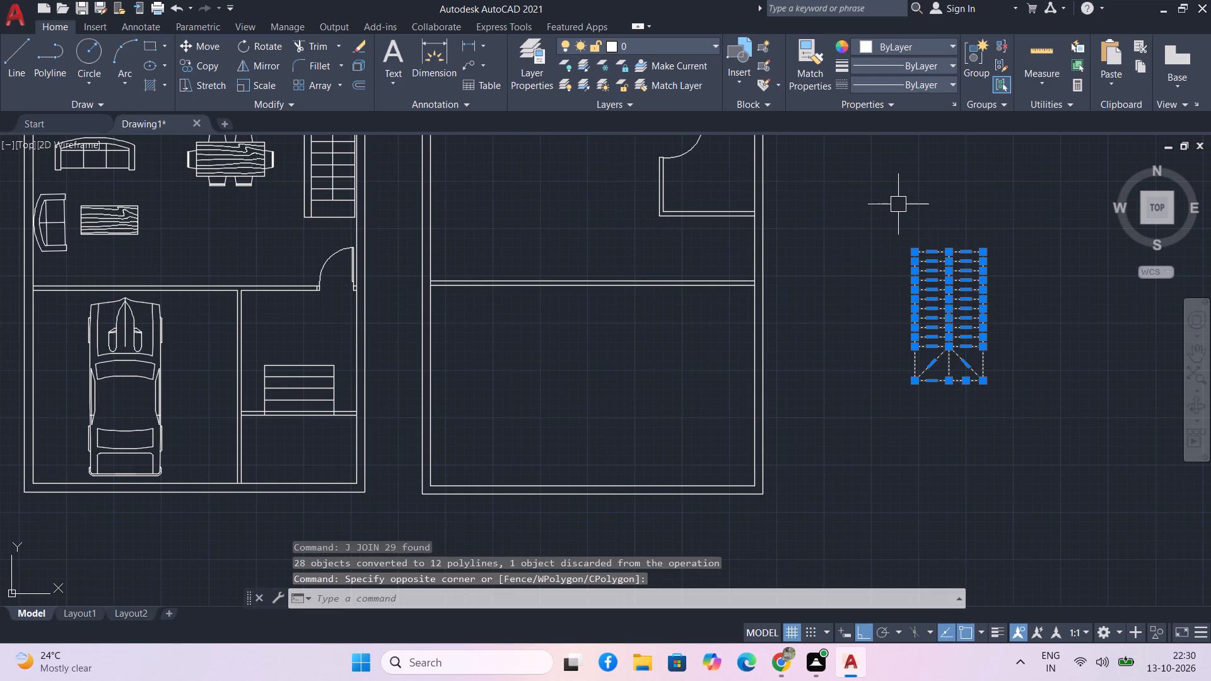
pyautogui.write('sc')
pyautogui.press('space')
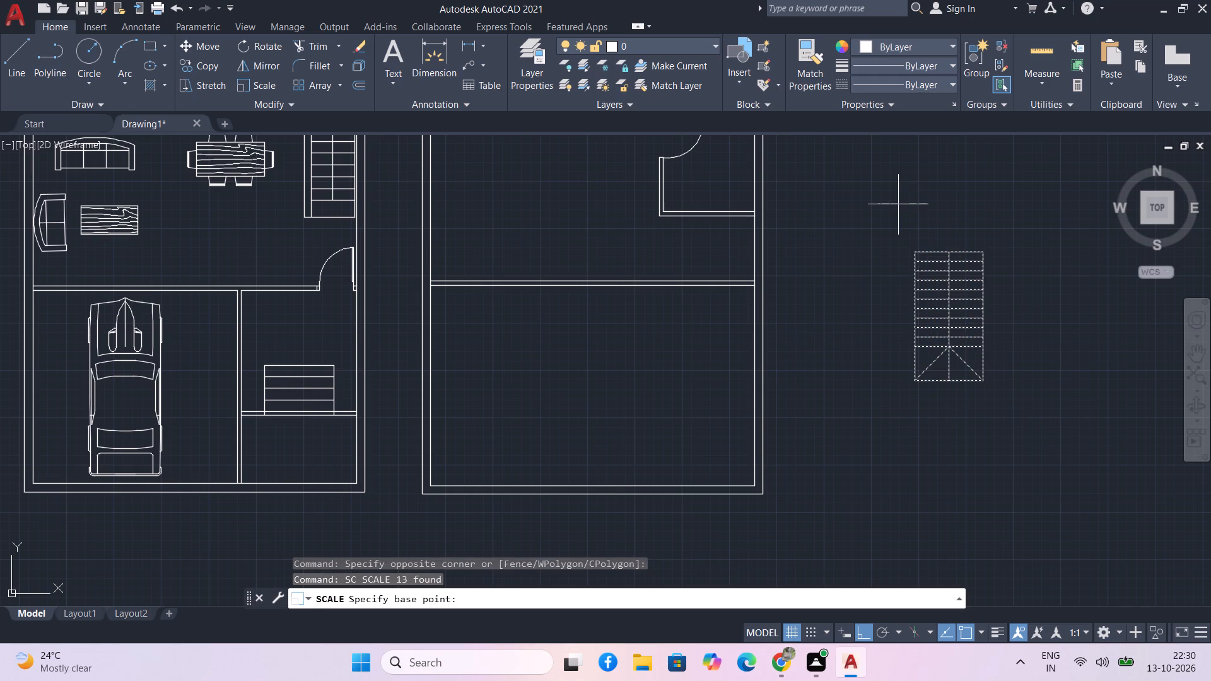
pyautogui.scroll(3, 974, 364)
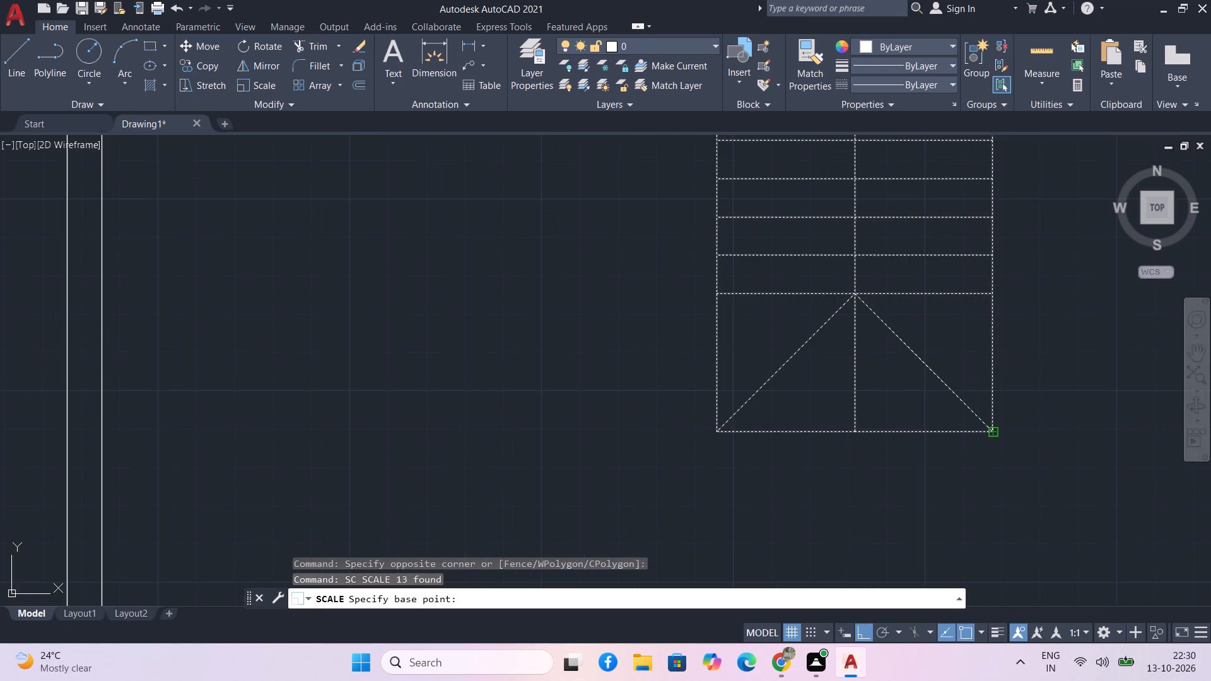
pyautogui.moveTo(992, 437); pyautogui.dragTo(991, 429)
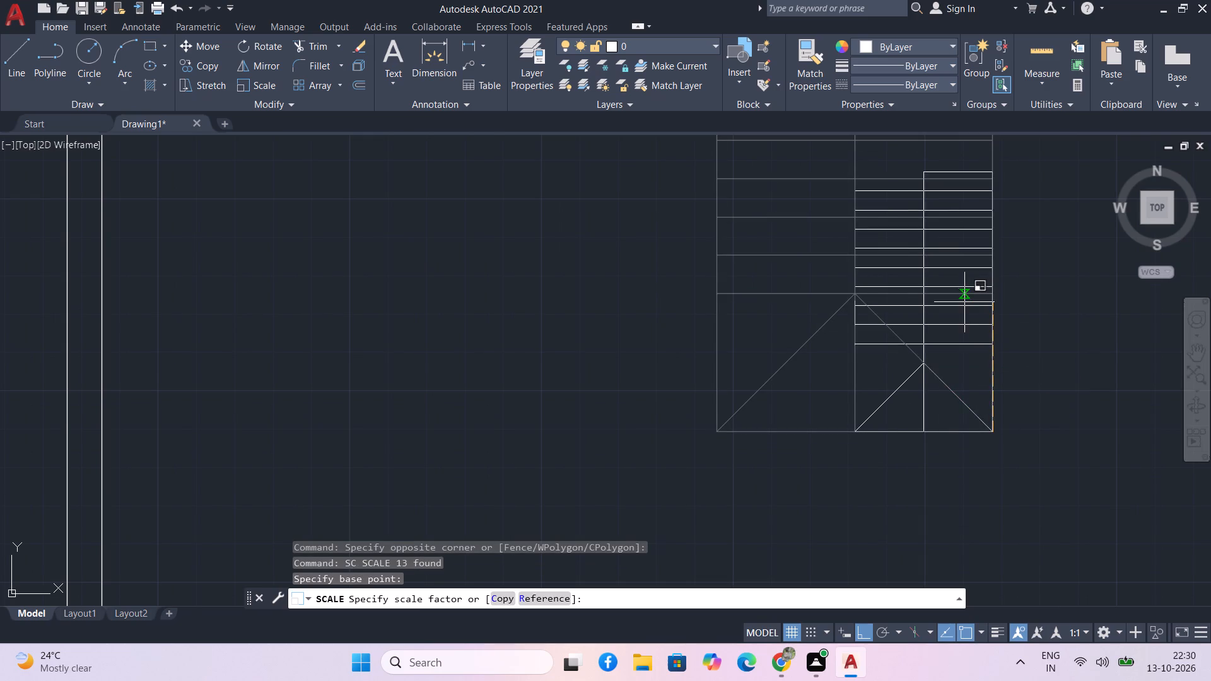
pyautogui.click(964, 302)
pyautogui.click(1022, 400)
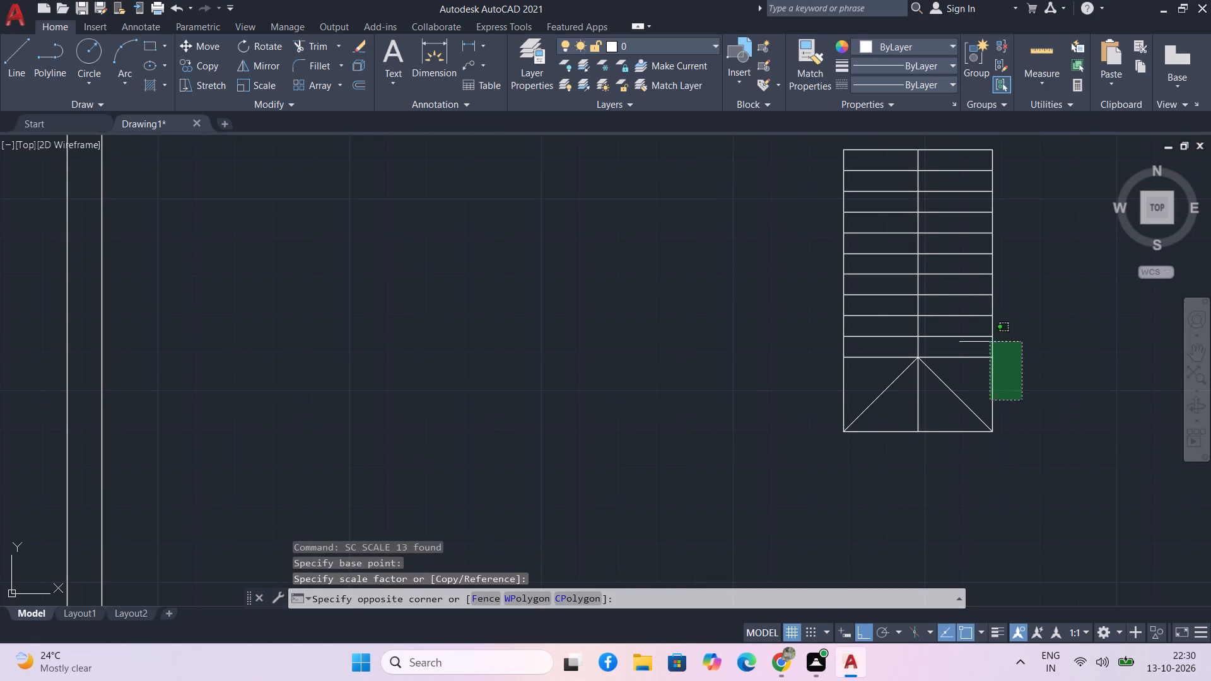
pyautogui.click(1052, 457)
# Move the reduced staircase by its upper-left corner to just outside the second plan's right wall, with Ortho off.
pyautogui.moveTo(1049, 454); pyautogui.dragTo(1037, 437)
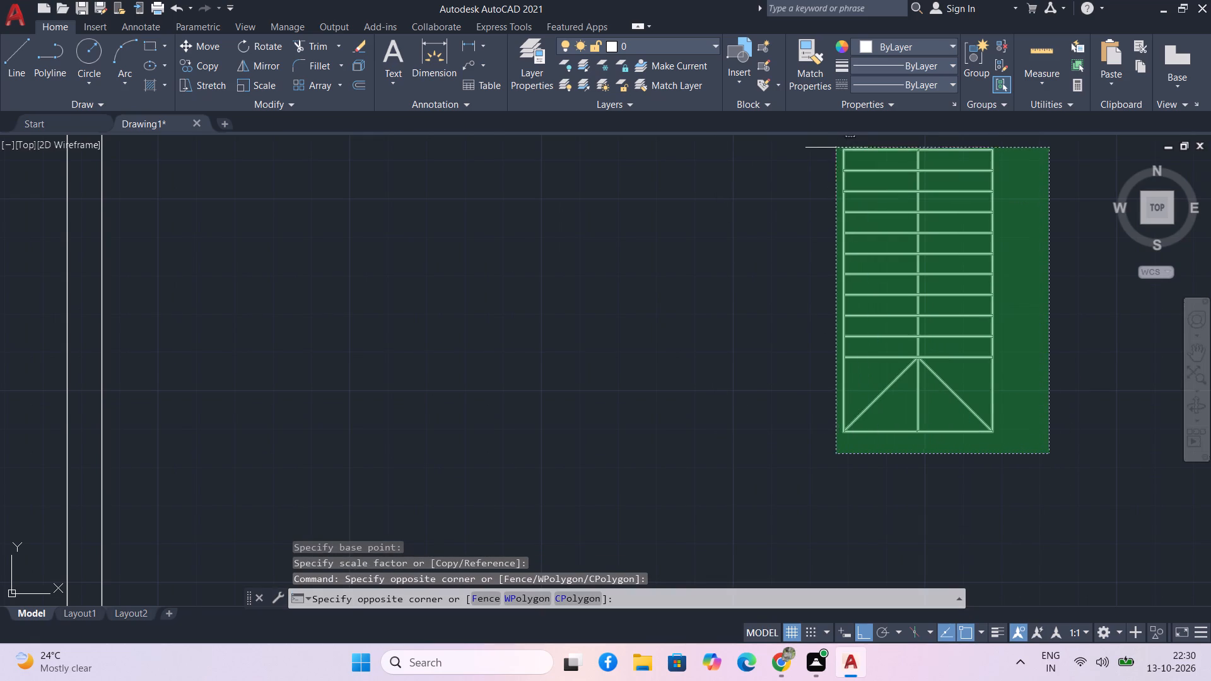
pyautogui.moveTo(835, 145); pyautogui.dragTo(829, 300, button='middle')
pyautogui.scroll(-1, 829, 300)
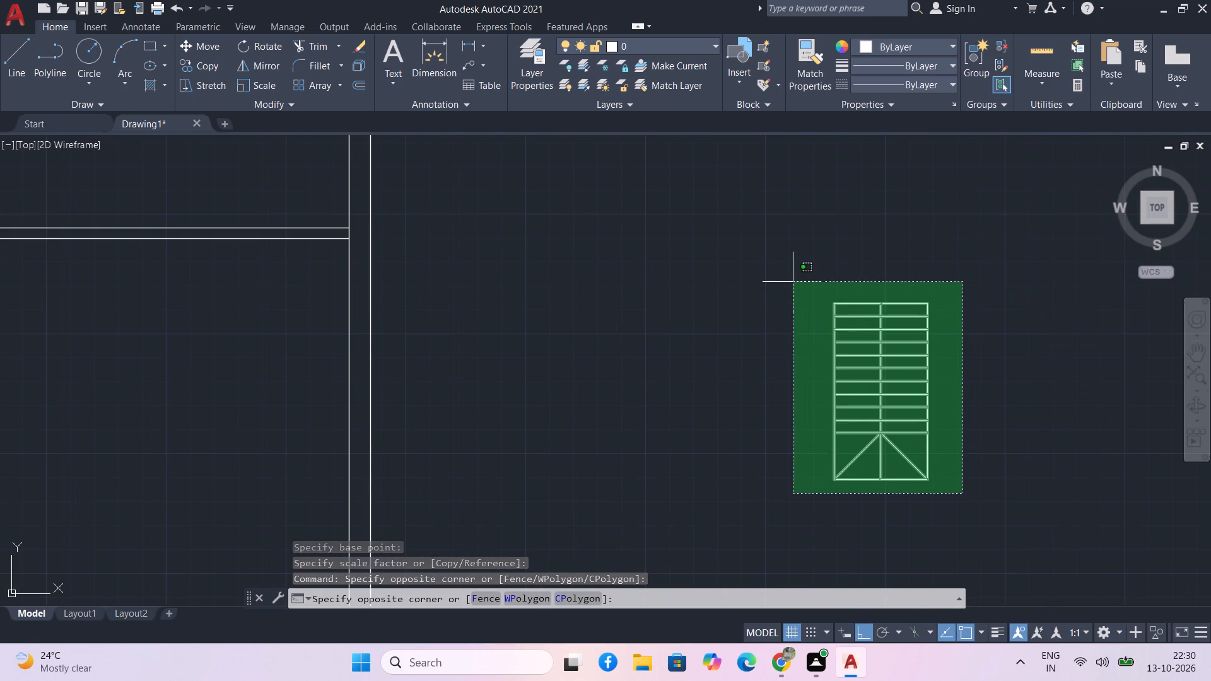
pyautogui.click(793, 282)
pyautogui.write('m')
pyautogui.press('space')
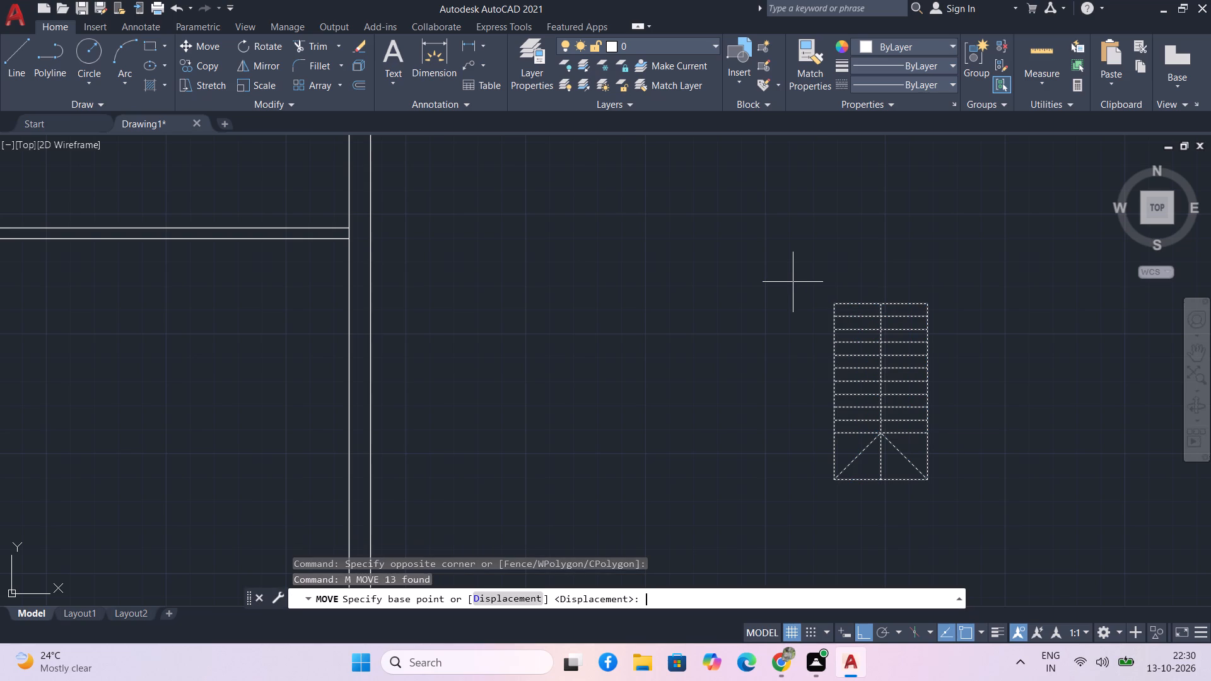
pyautogui.click(827, 303)
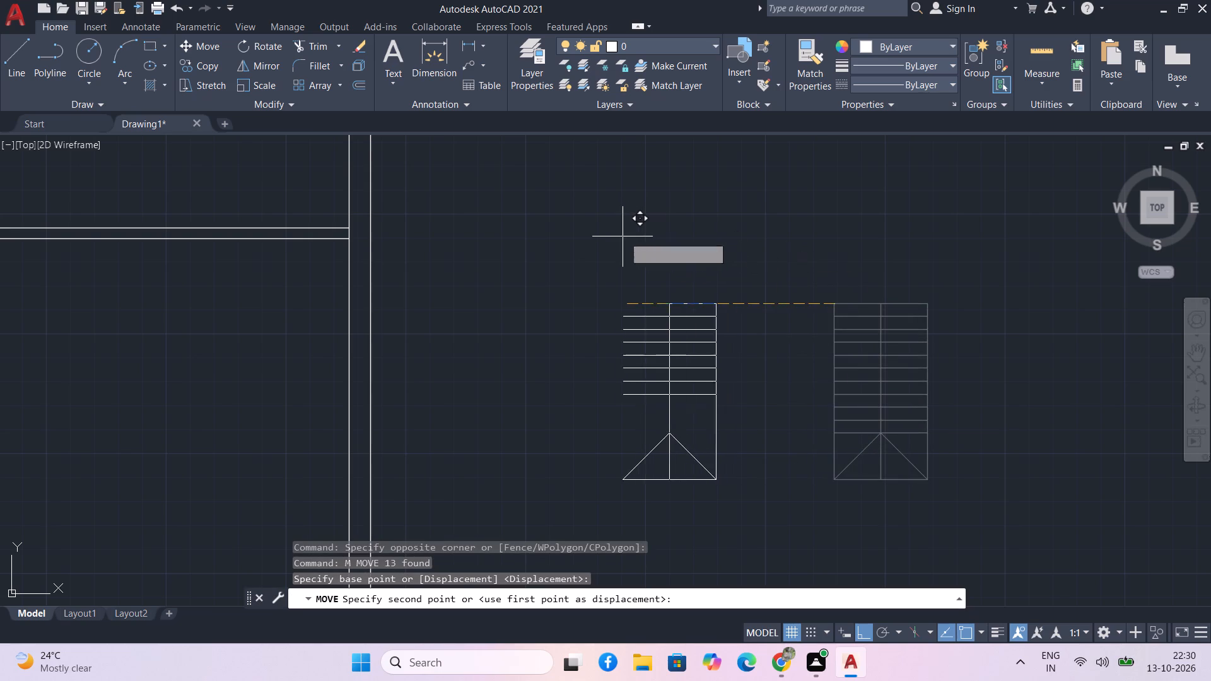
pyautogui.moveTo(623, 236); pyautogui.dragTo(706, 390, button='middle')
pyautogui.scroll(-2, 706, 390)
pyautogui.press('F8')
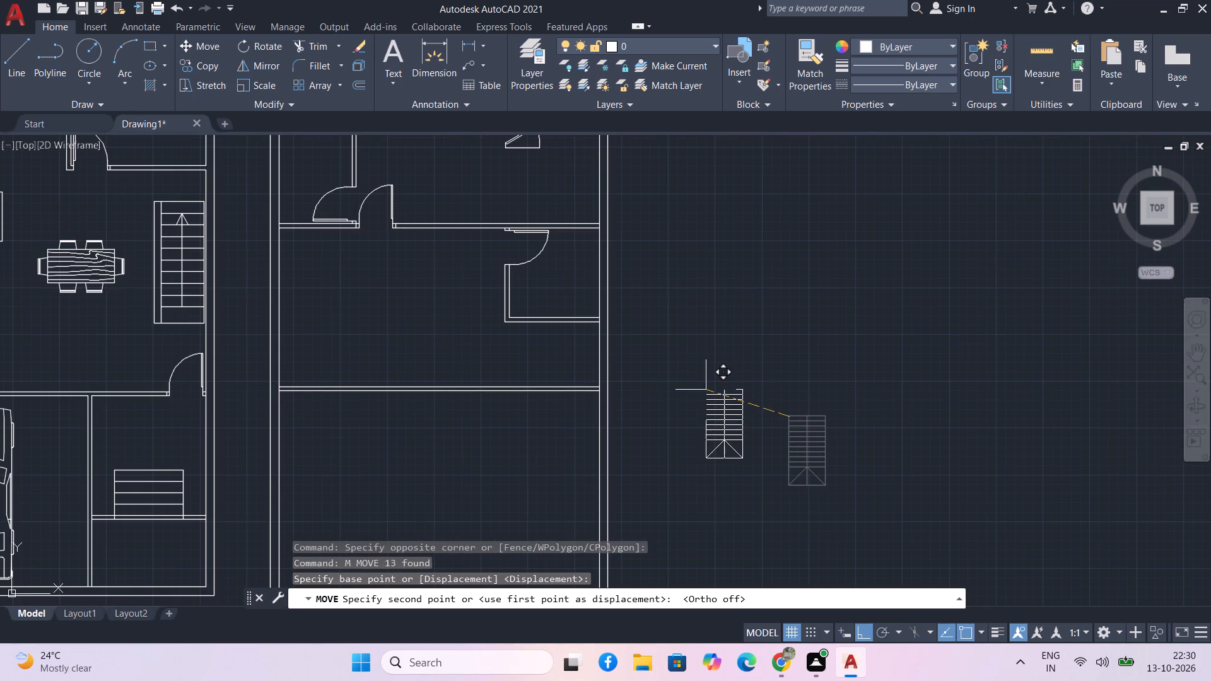
pyautogui.scroll(3, 544, 335)
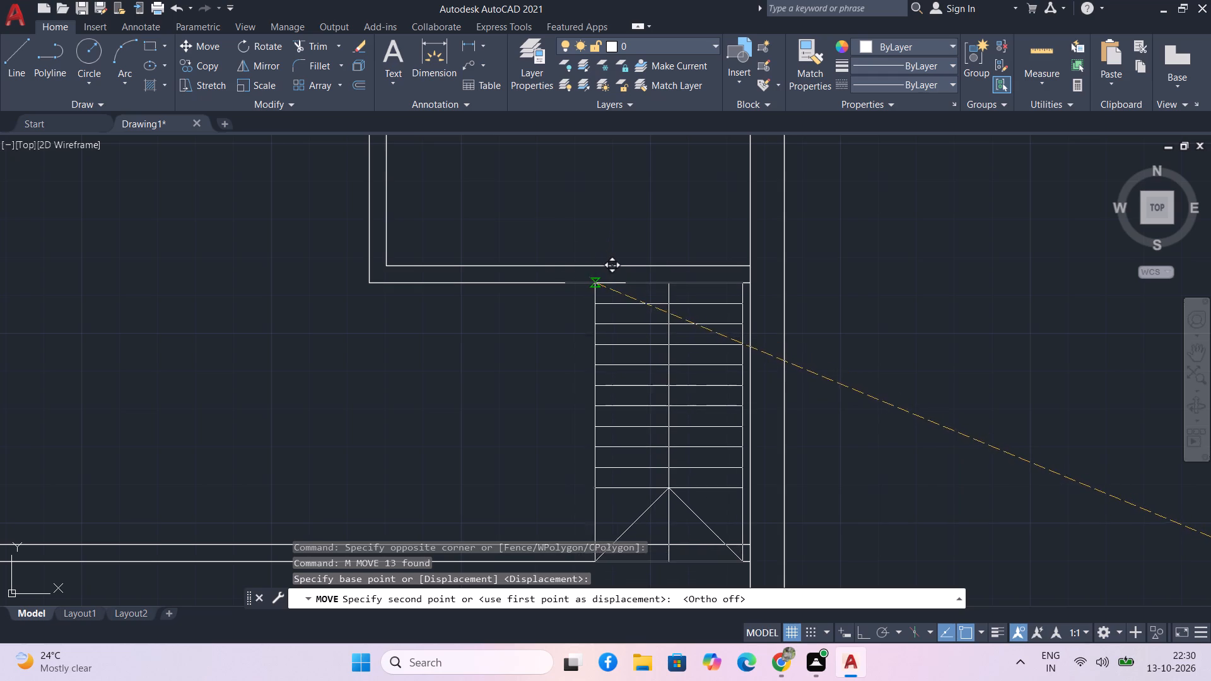
pyautogui.click(874, 309)
pyautogui.moveTo(1021, 559); pyautogui.dragTo(986, 441, button='middle')
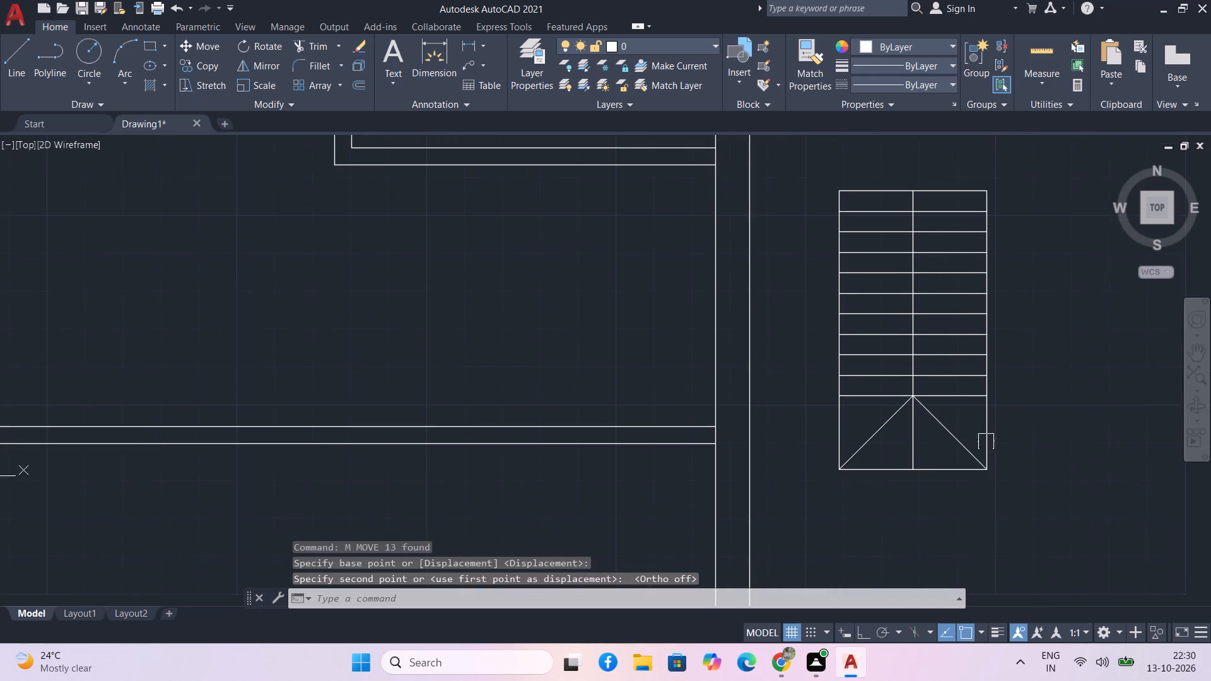
# Scale the whole staircase down a little further about its lower-right corner.
pyautogui.click(996, 494)
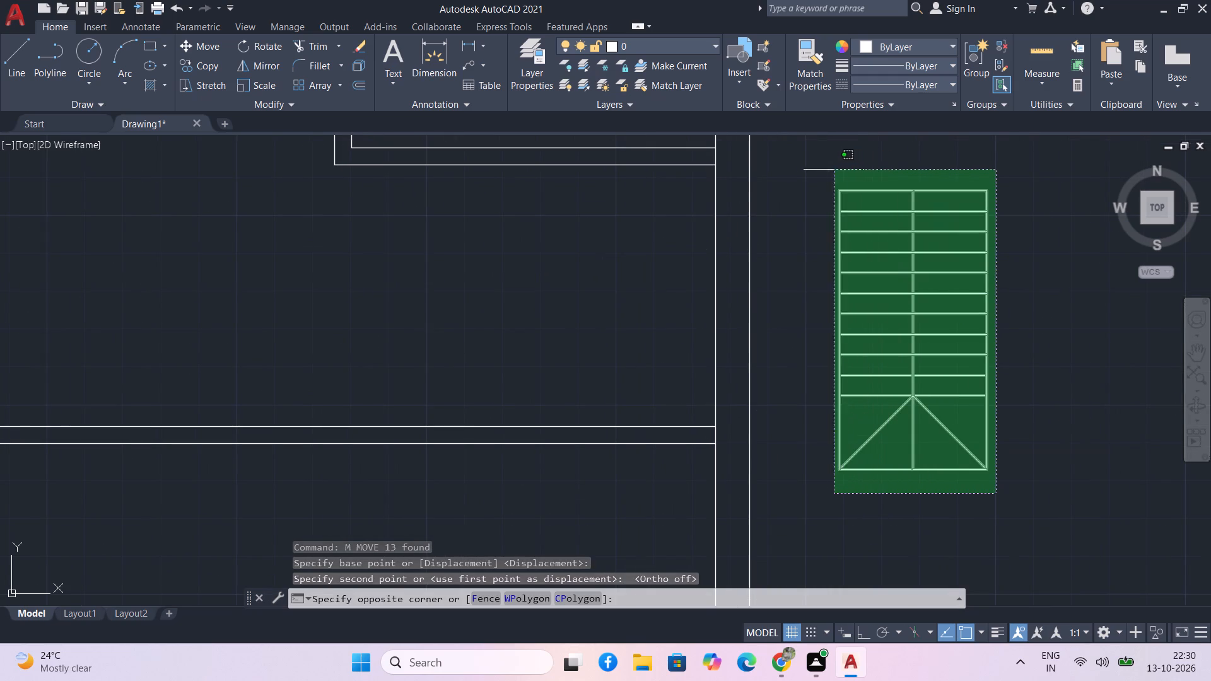
pyautogui.click(829, 170)
pyautogui.write('sc')
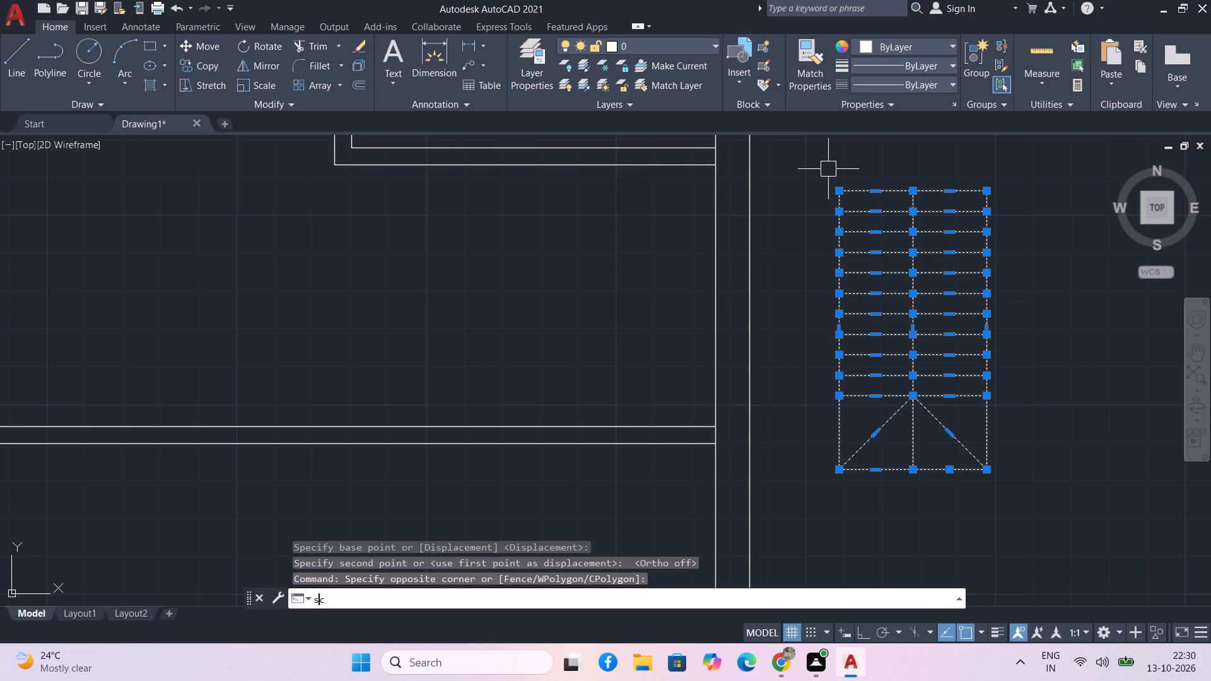
pyautogui.press('space')
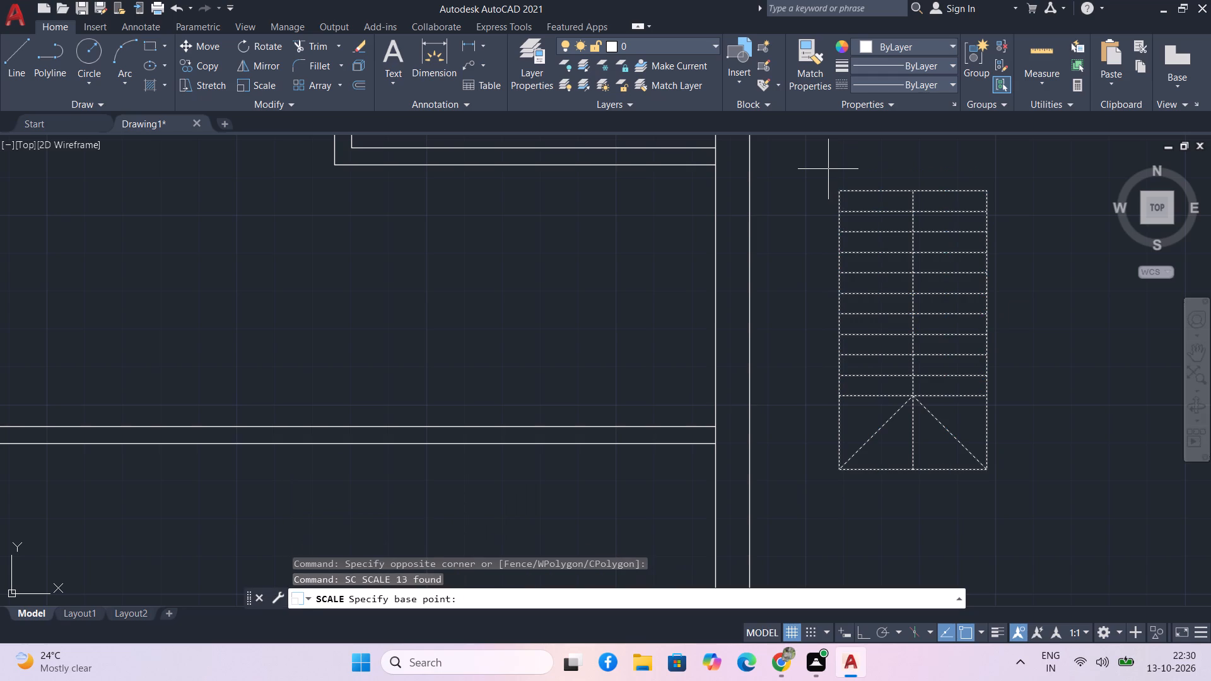
pyautogui.click(988, 468)
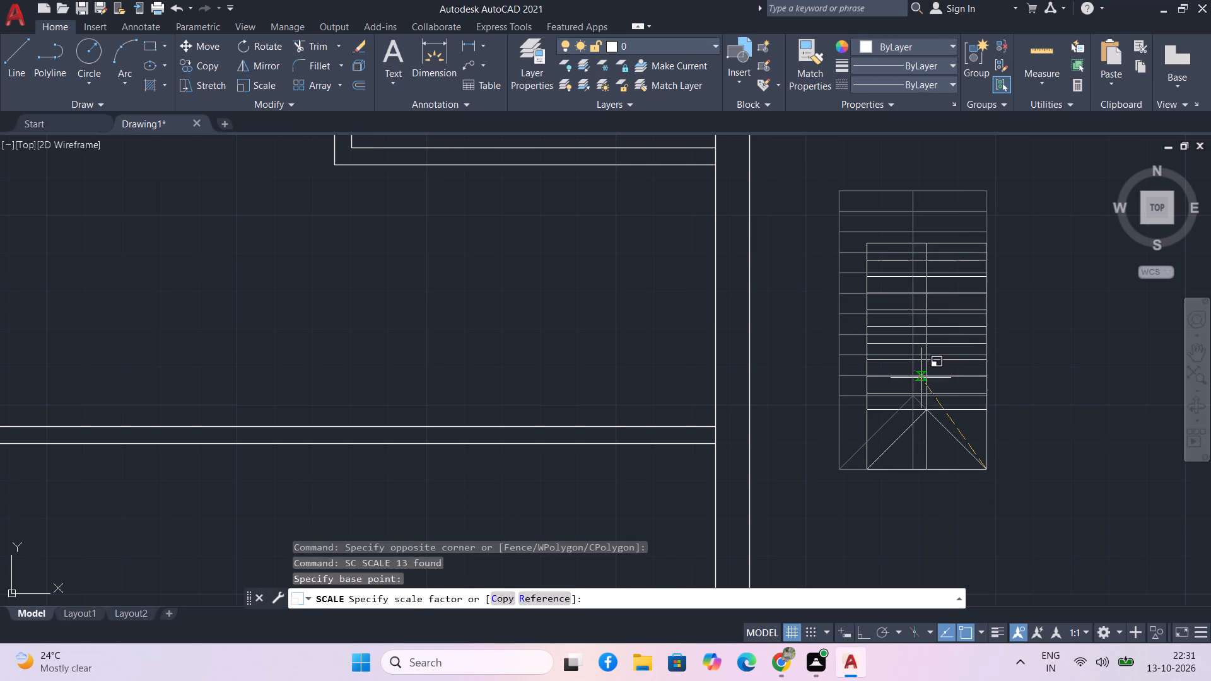
pyautogui.click(921, 378)
# Move the staircase by its lower-right corner into the second plan, between the small room and the horizontal partition, beside the right wall.
pyautogui.moveTo(1050, 500); pyautogui.dragTo(1021, 467)
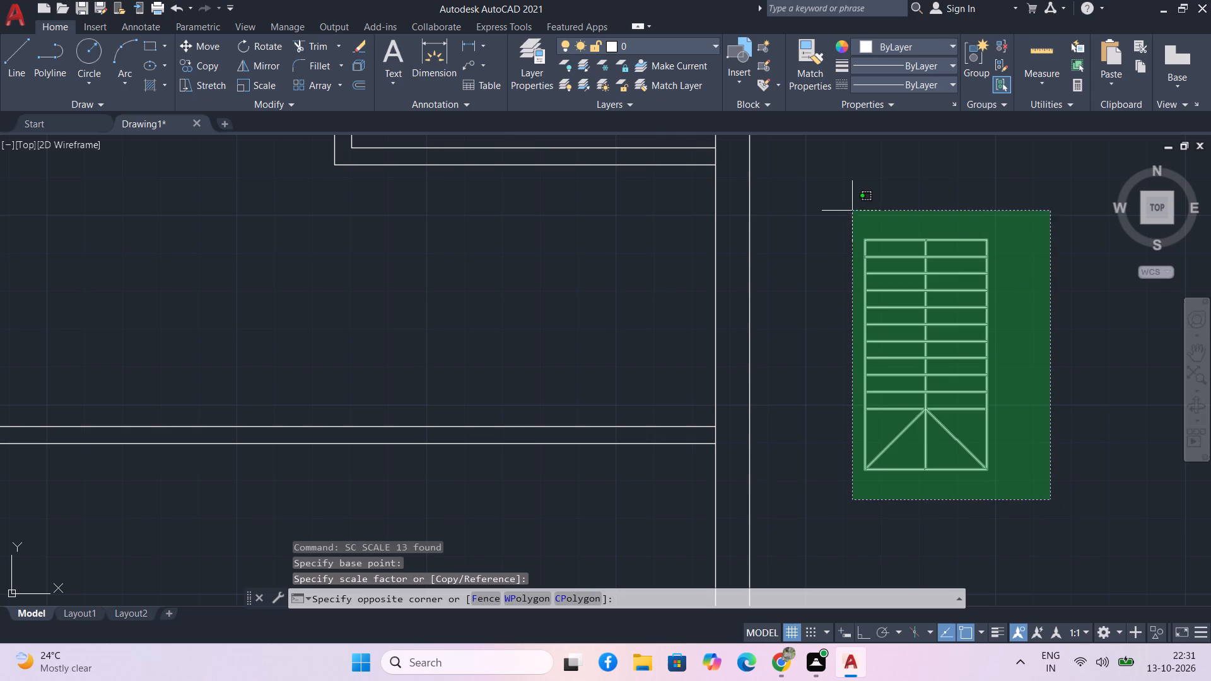
pyautogui.click(852, 211)
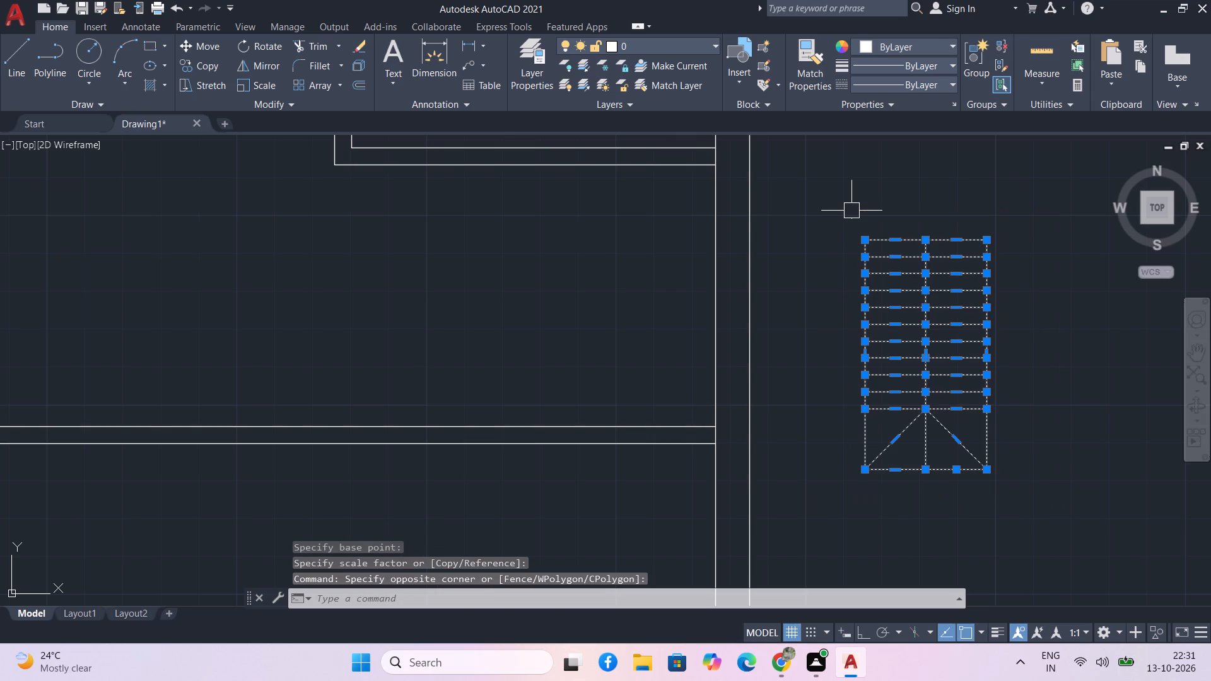
pyautogui.write('m')
pyautogui.press('space')
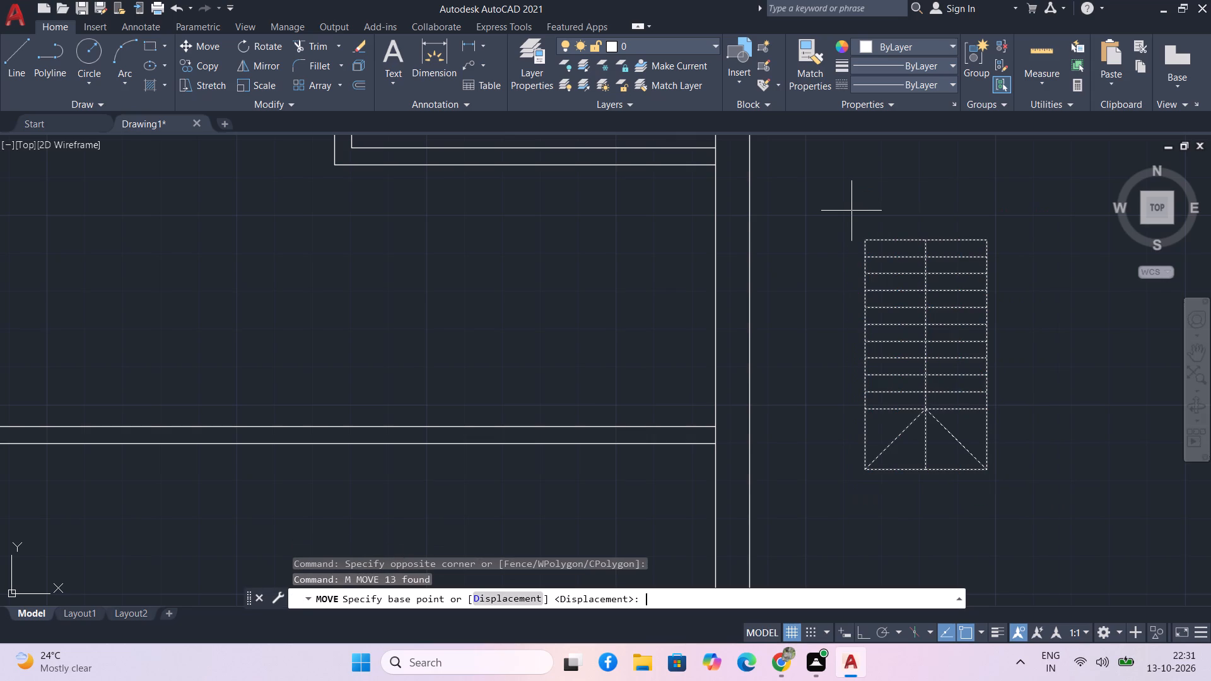
pyautogui.click(993, 474)
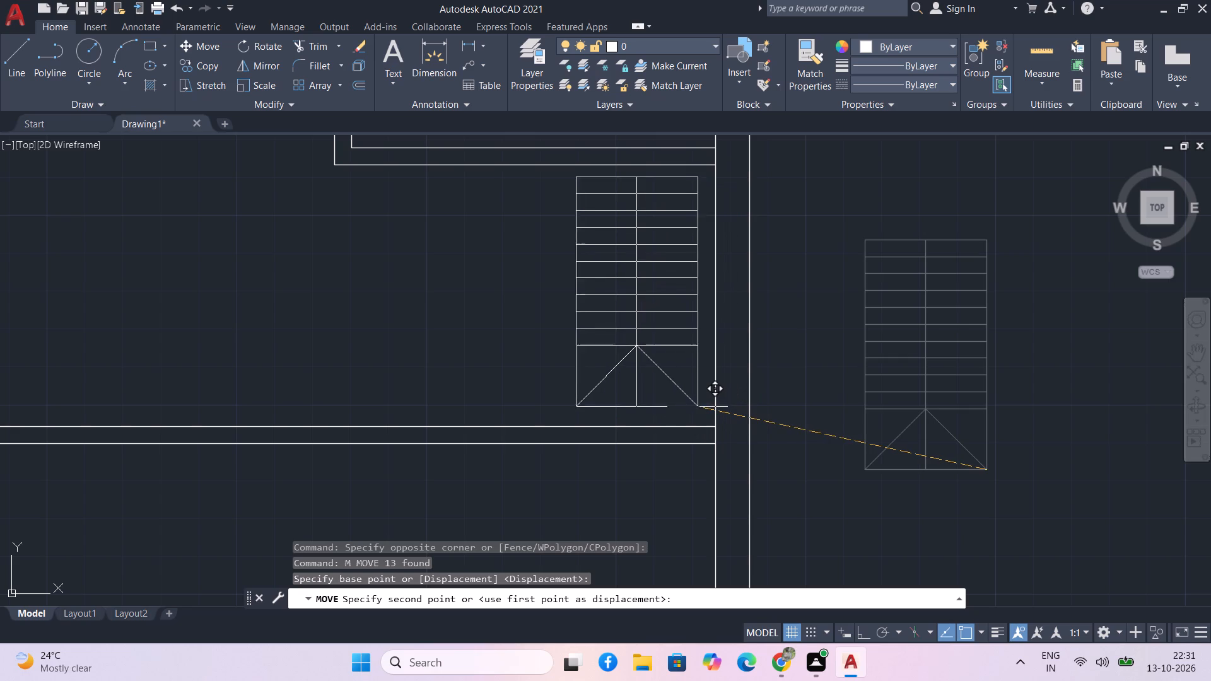
pyautogui.click(697, 409)
# Offset the second plan's inner left wall line 15' to the right, into the plan.
pyautogui.scroll(-1, 740, 425)
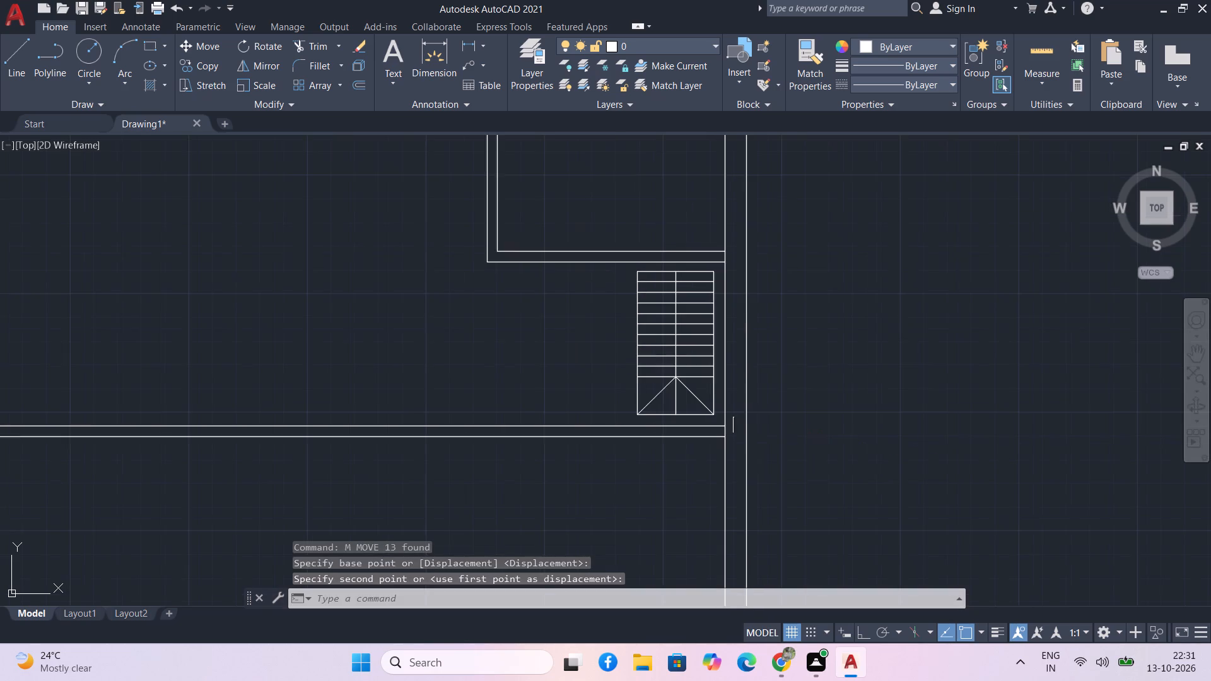
pyautogui.moveTo(785, 434); pyautogui.dragTo(948, 397, button='middle')
pyautogui.scroll(-1, 949, 424)
pyautogui.moveTo(952, 424); pyautogui.dragTo(1042, 364, button='middle')
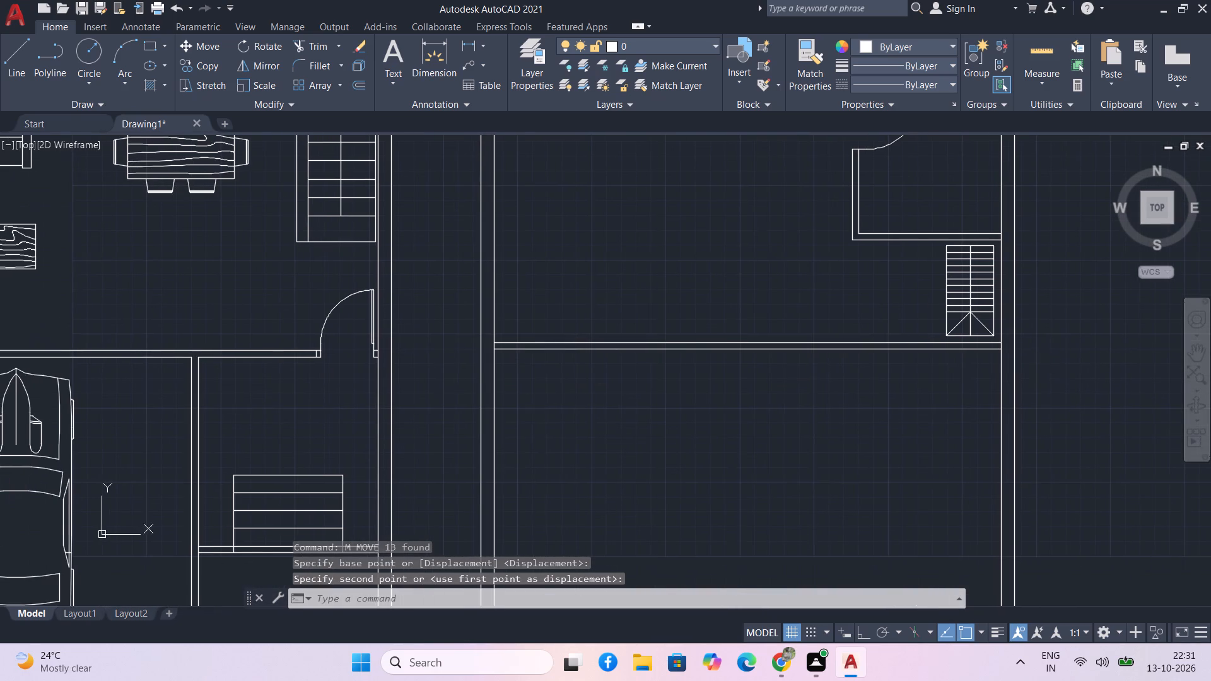
pyautogui.moveTo(816, 392); pyautogui.dragTo(831, 445, button='middle')
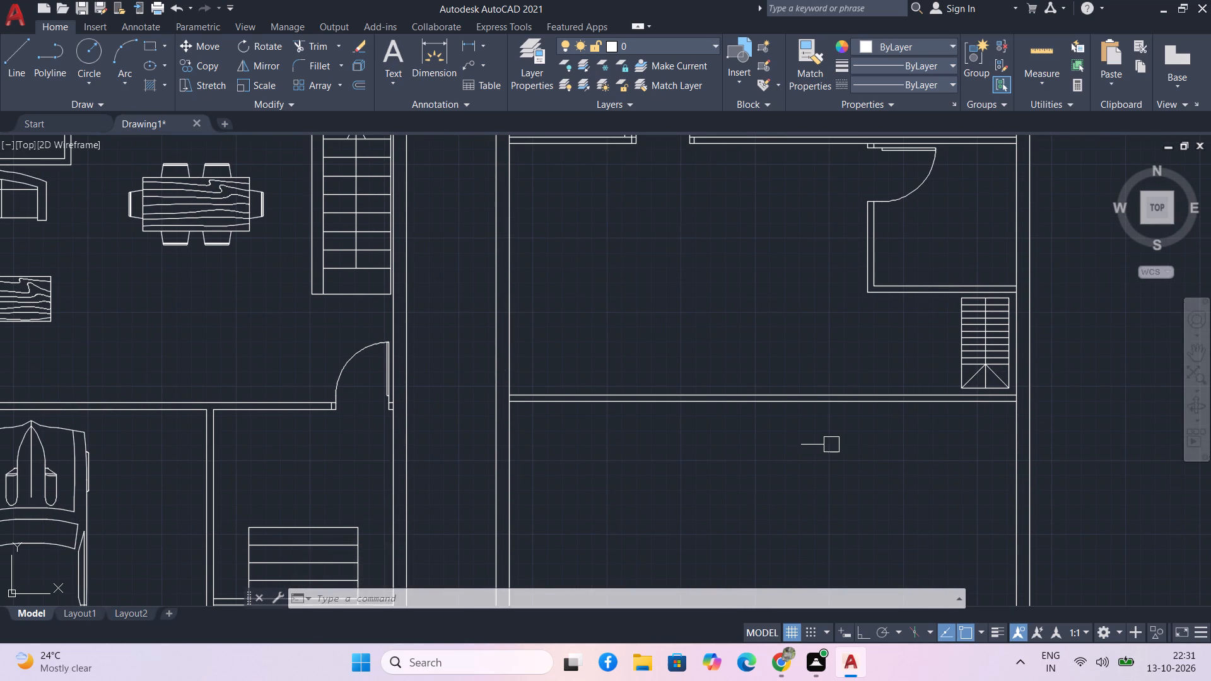
pyautogui.moveTo(826, 457); pyautogui.dragTo(783, 397, button='middle')
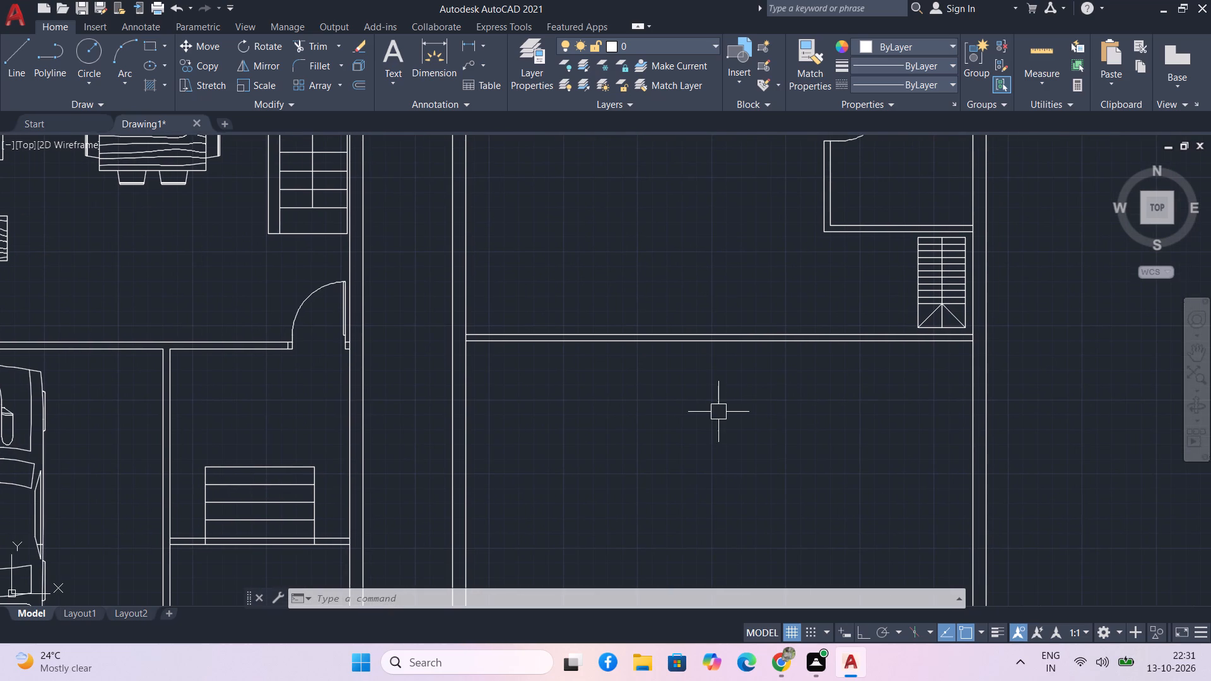
pyautogui.moveTo(728, 405); pyautogui.dragTo(759, 351, button='middle')
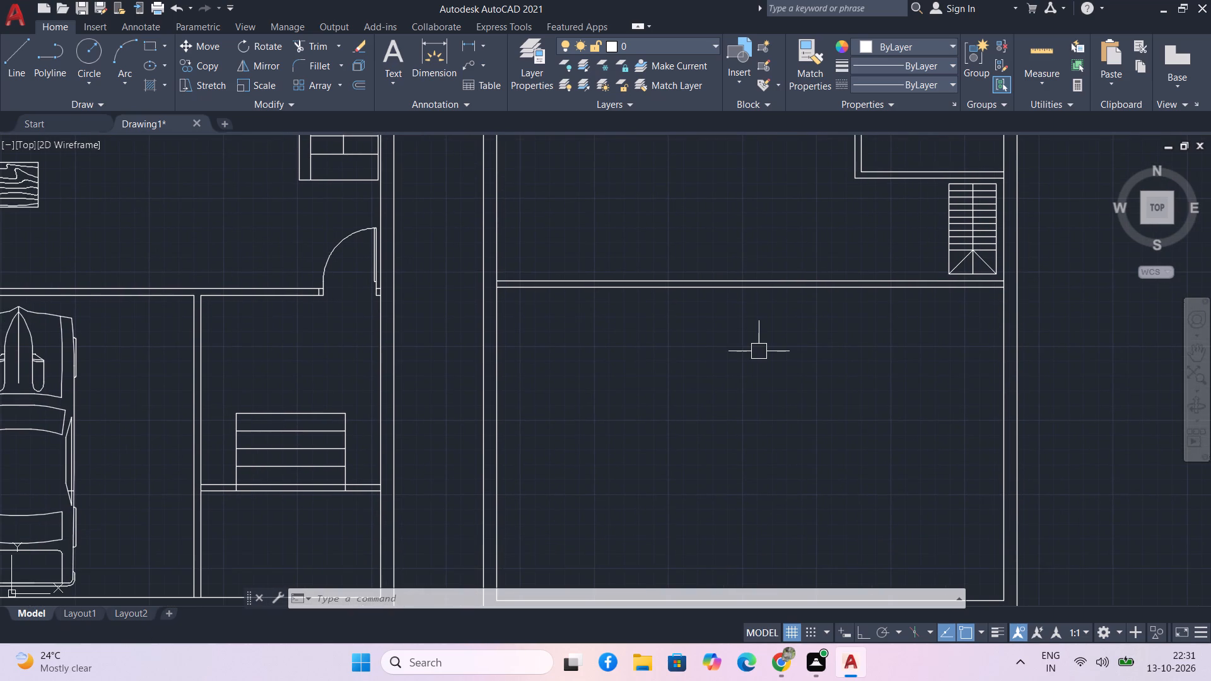
pyautogui.press('Escape')
pyautogui.write('o')
pyautogui.press('space')
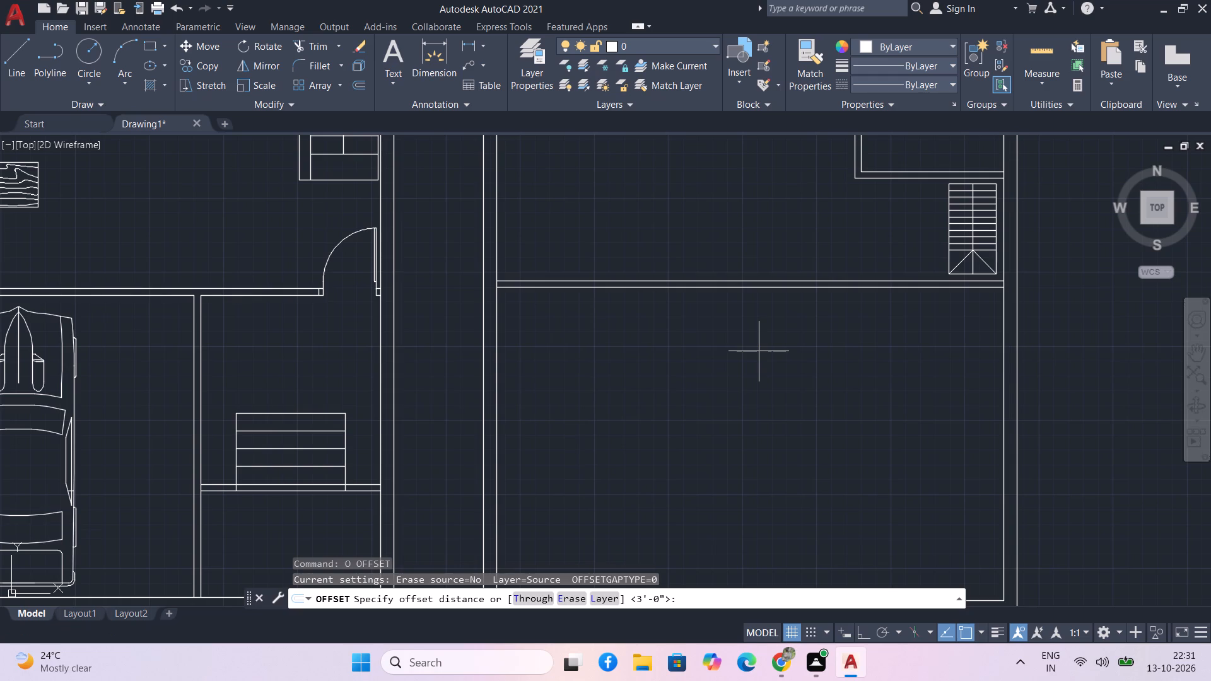
pyautogui.write("15'")
pyautogui.press('Return')
pyautogui.moveTo(718, 368); pyautogui.dragTo(751, 261, button='middle')
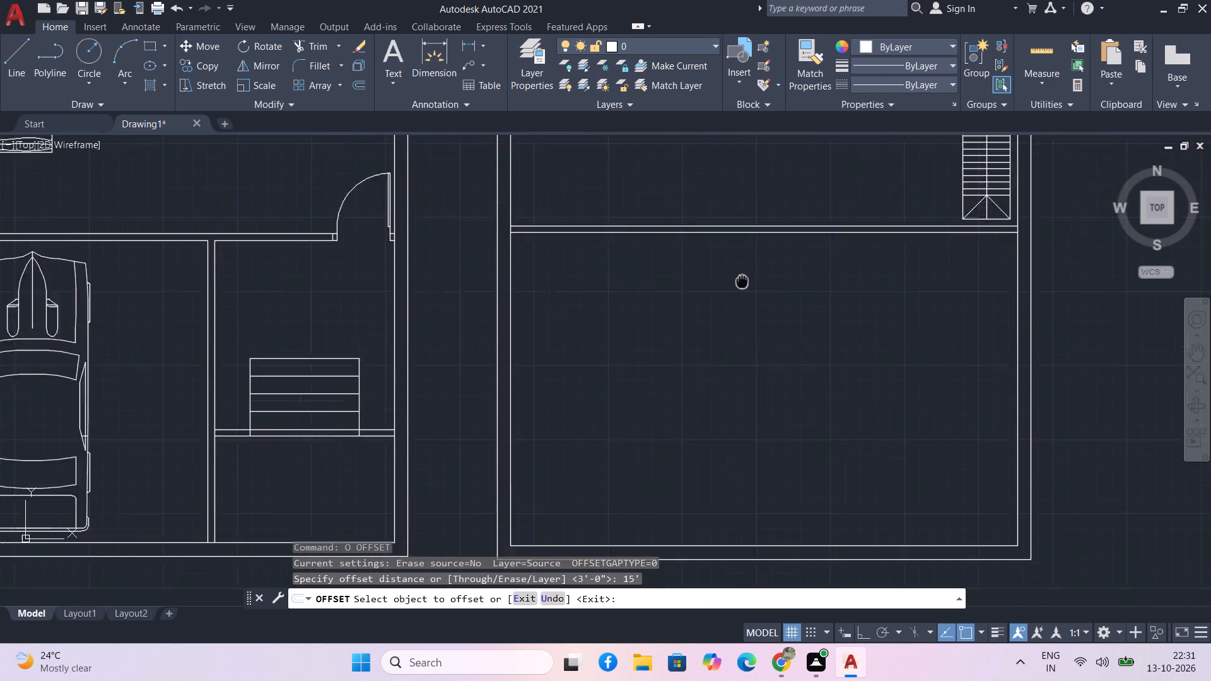
pyautogui.moveTo(751, 261); pyautogui.dragTo(755, 256, button='middle')
pyautogui.click(532, 364)
pyautogui.click(737, 390)
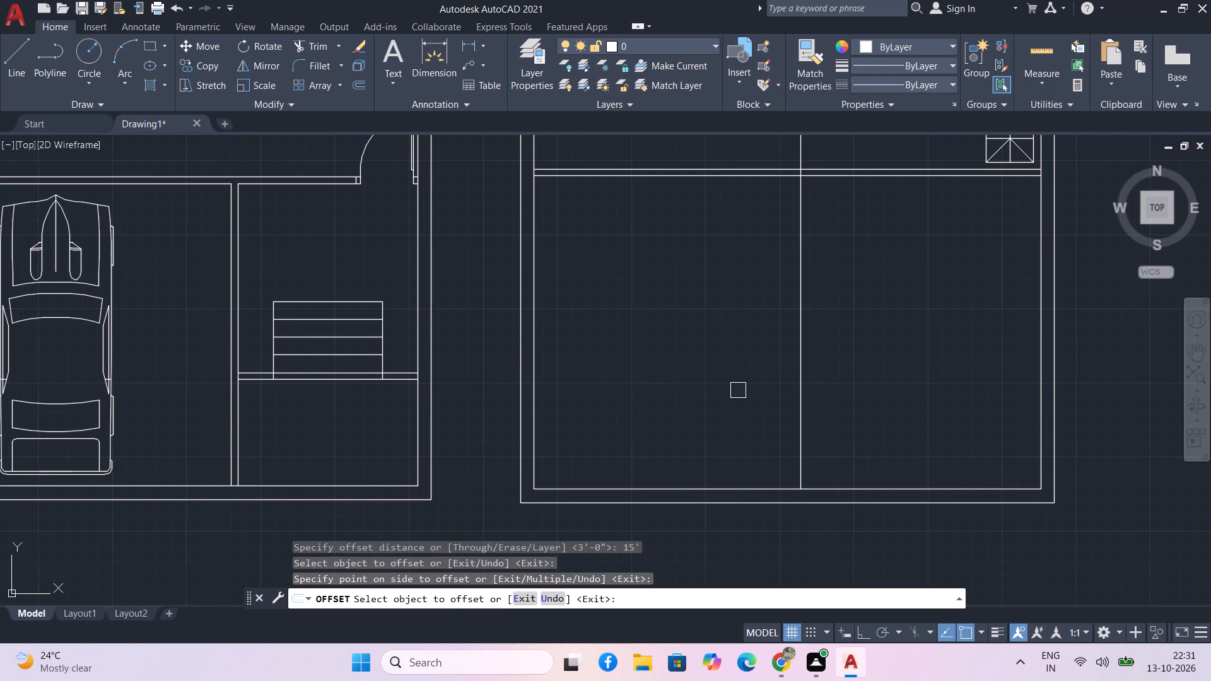
# Trim away the 15' offset line above the horizontal partition, in both the middle area and the upper room of the second plan.
pyautogui.scroll(-1, 751, 325)
pyautogui.moveTo(751, 325); pyautogui.dragTo(768, 404, button='middle')
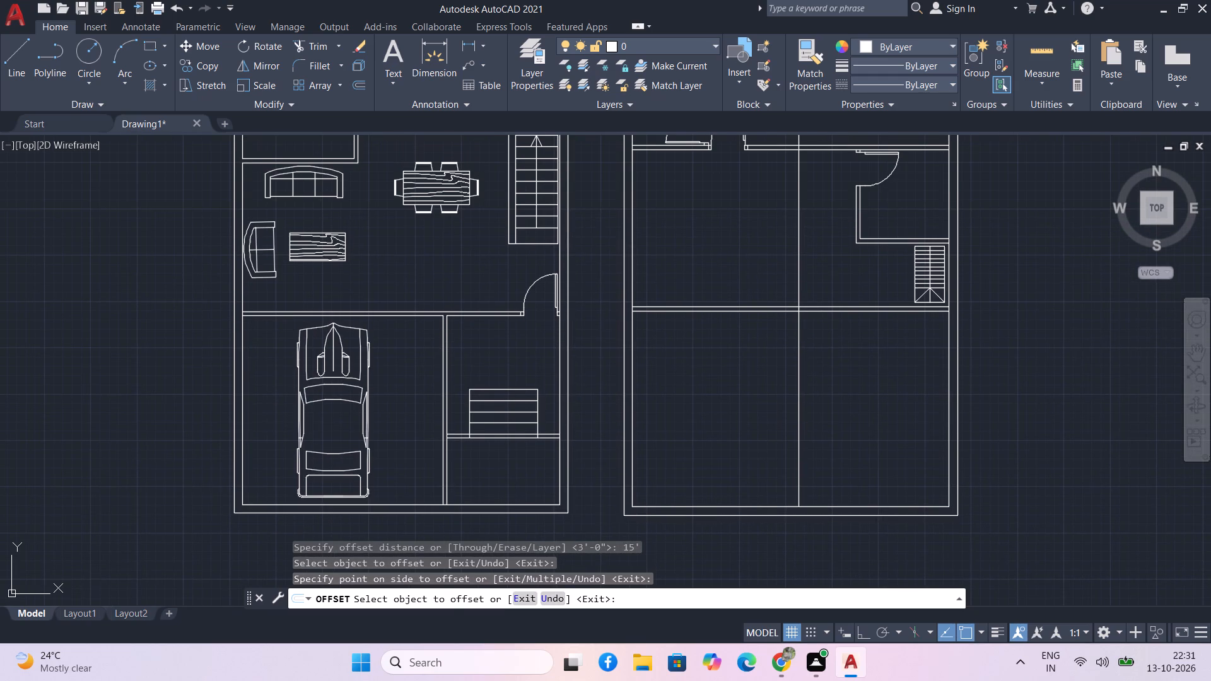
pyautogui.write('tr')
pyautogui.press('Escape')
pyautogui.write('tr')
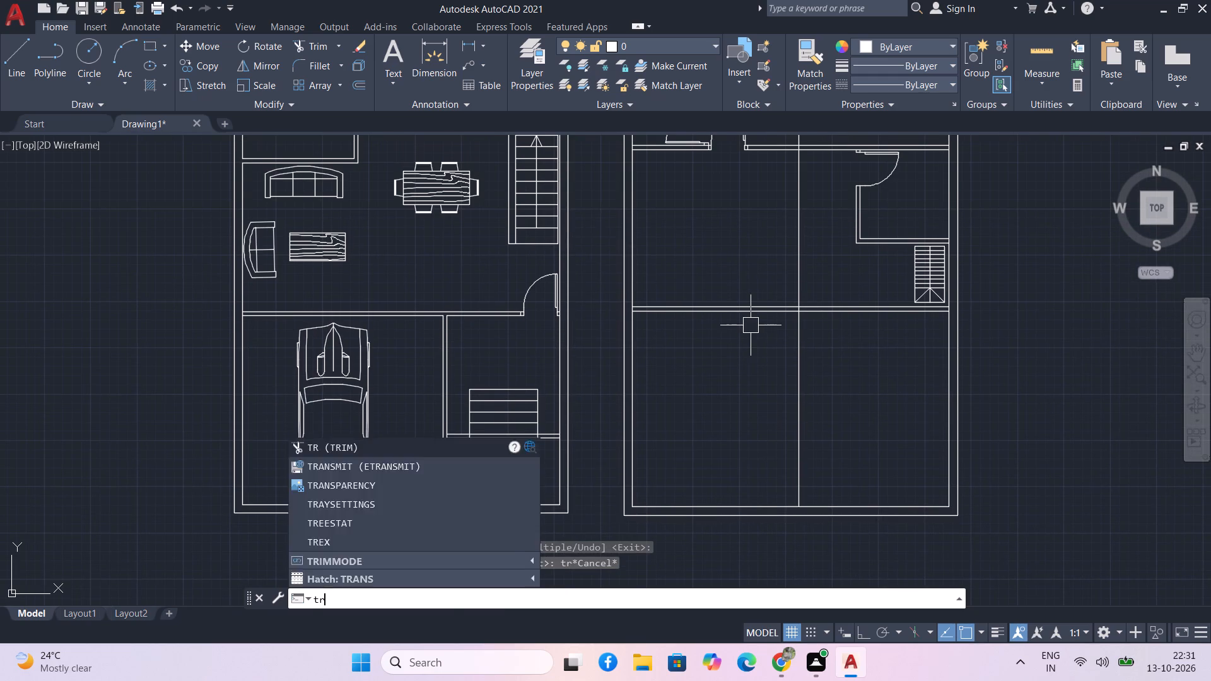
pyautogui.press('space')
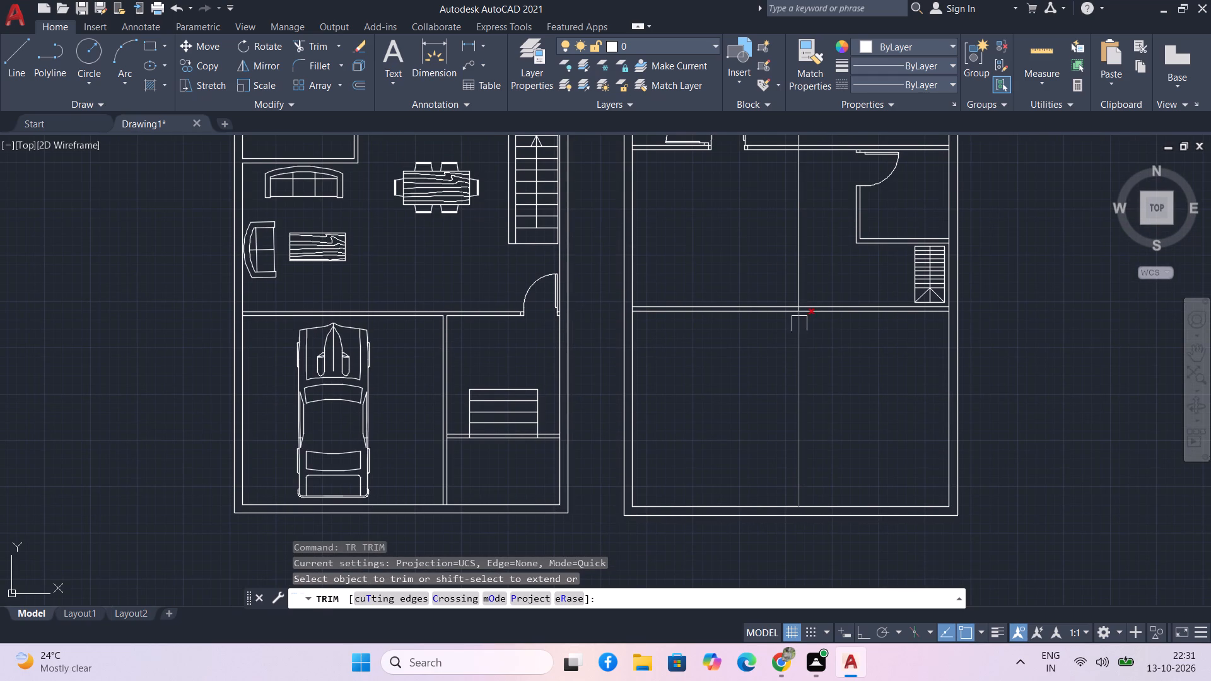
pyautogui.click(792, 238)
pyautogui.moveTo(793, 243); pyautogui.dragTo(790, 516, button='middle')
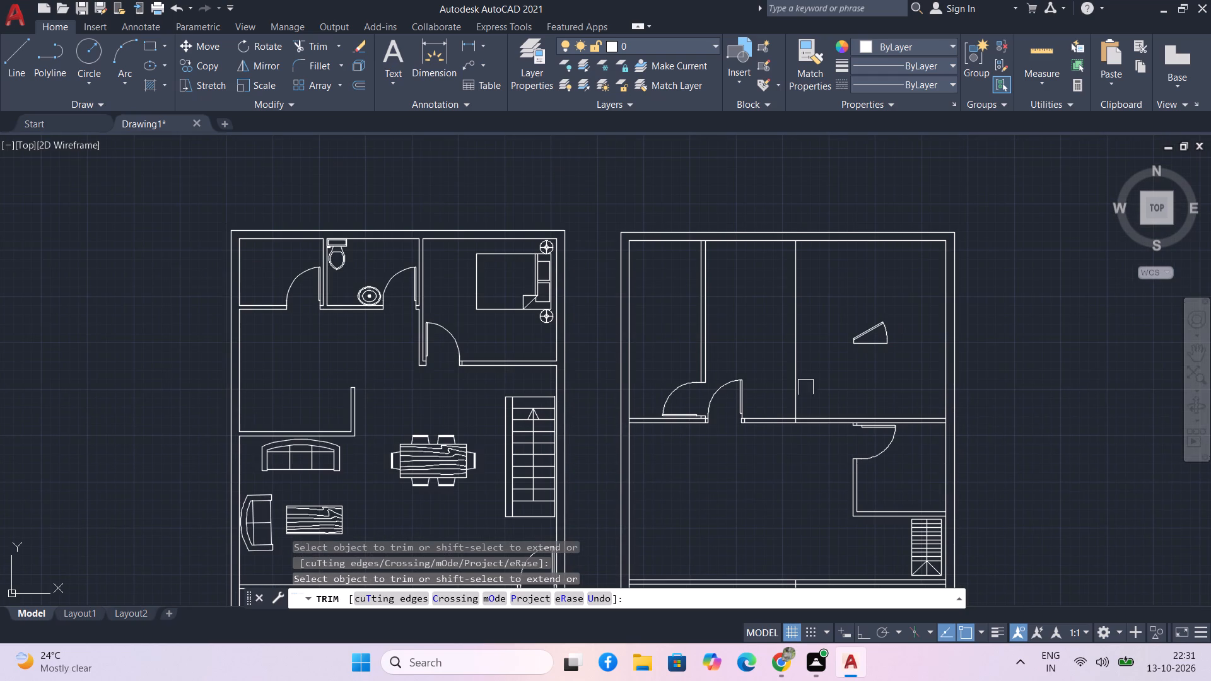
pyautogui.click(797, 366)
pyautogui.moveTo(735, 536); pyautogui.dragTo(760, 368, button='middle')
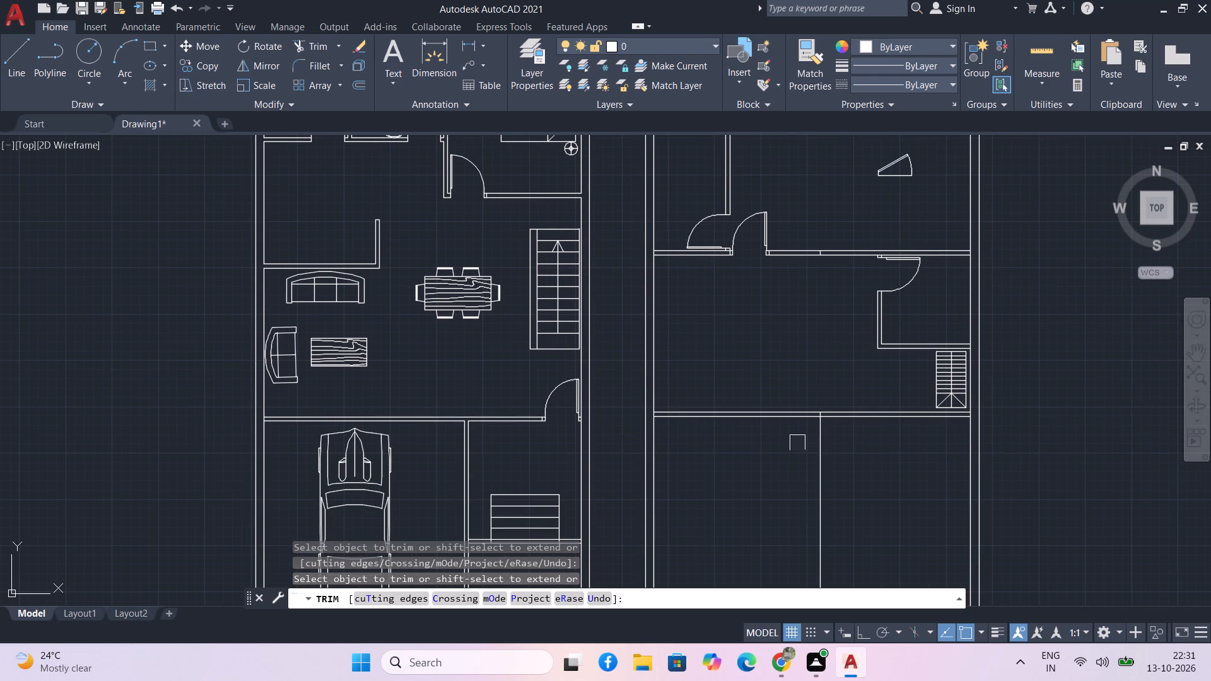
pyautogui.scroll(2, 817, 421)
pyautogui.moveTo(850, 492); pyautogui.dragTo(858, 485, button='middle')
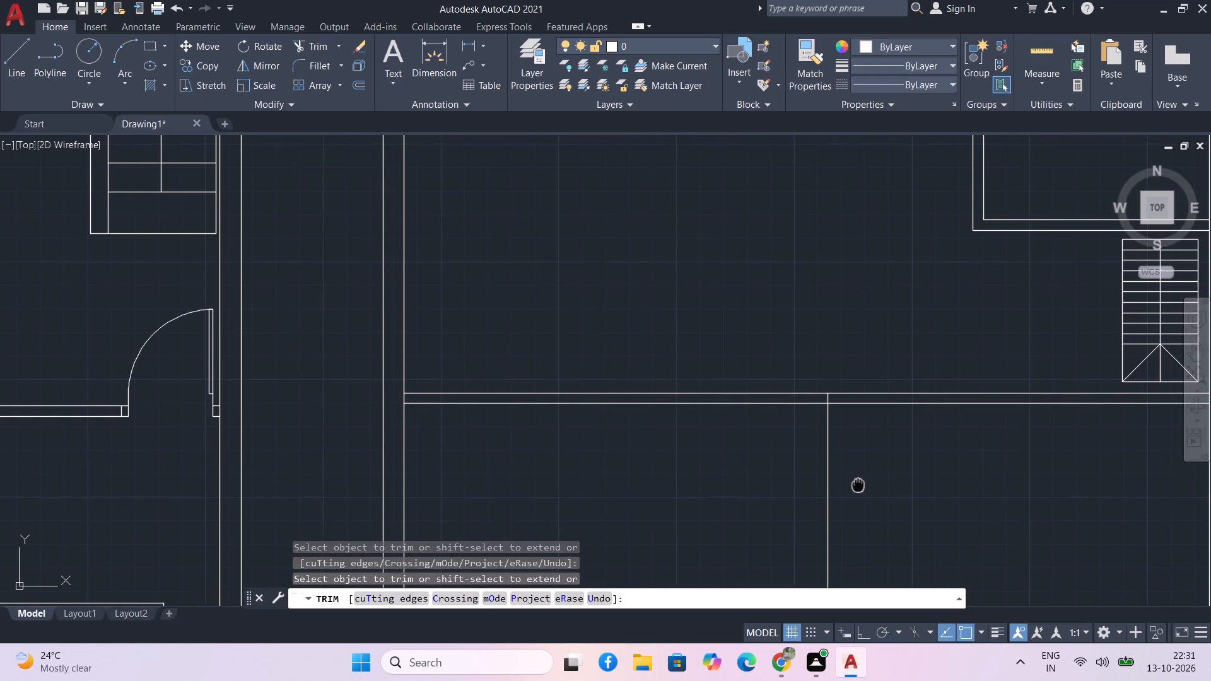
pyautogui.press('space')
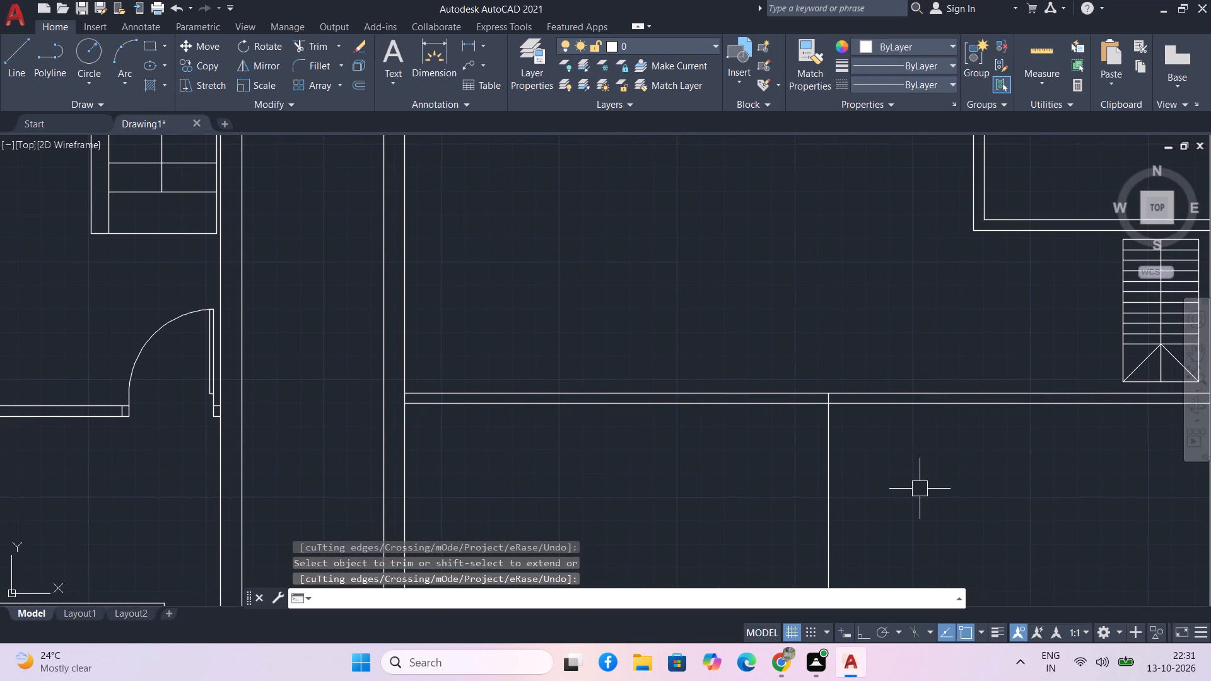
# Offset the lower area's vertical wall line 3" toward the left room, and offset the resulting line another 3" the same way.
pyautogui.press('o')
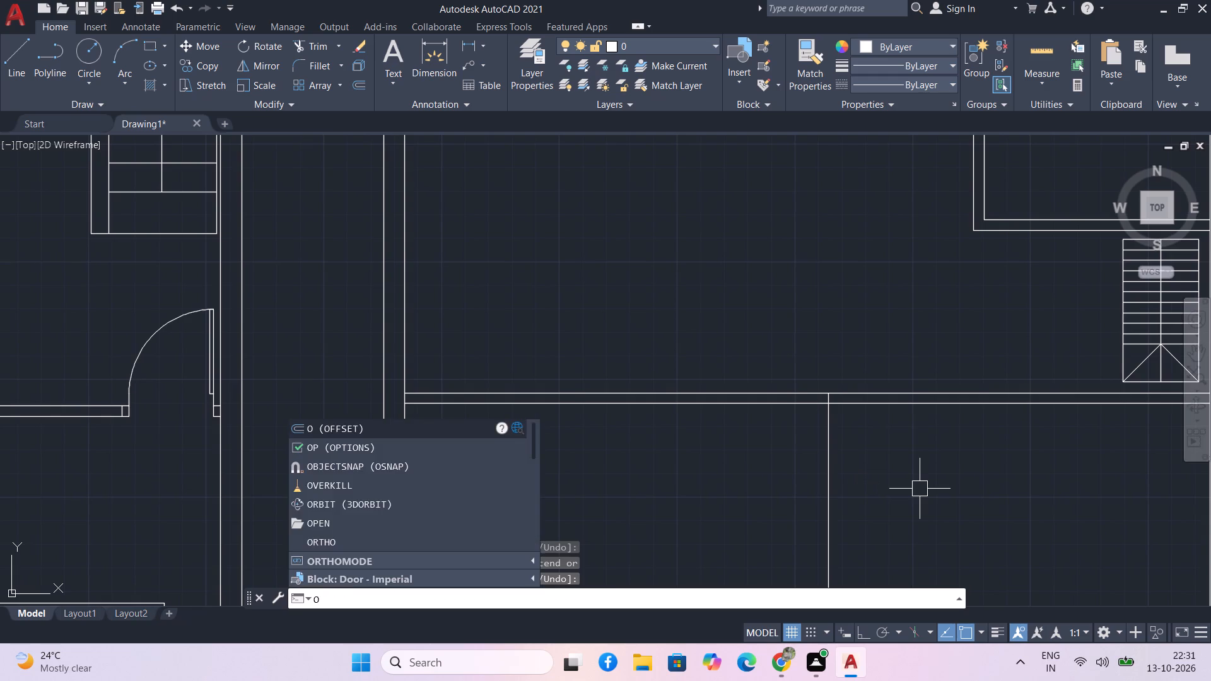
pyautogui.press('Return')
pyautogui.press('3')
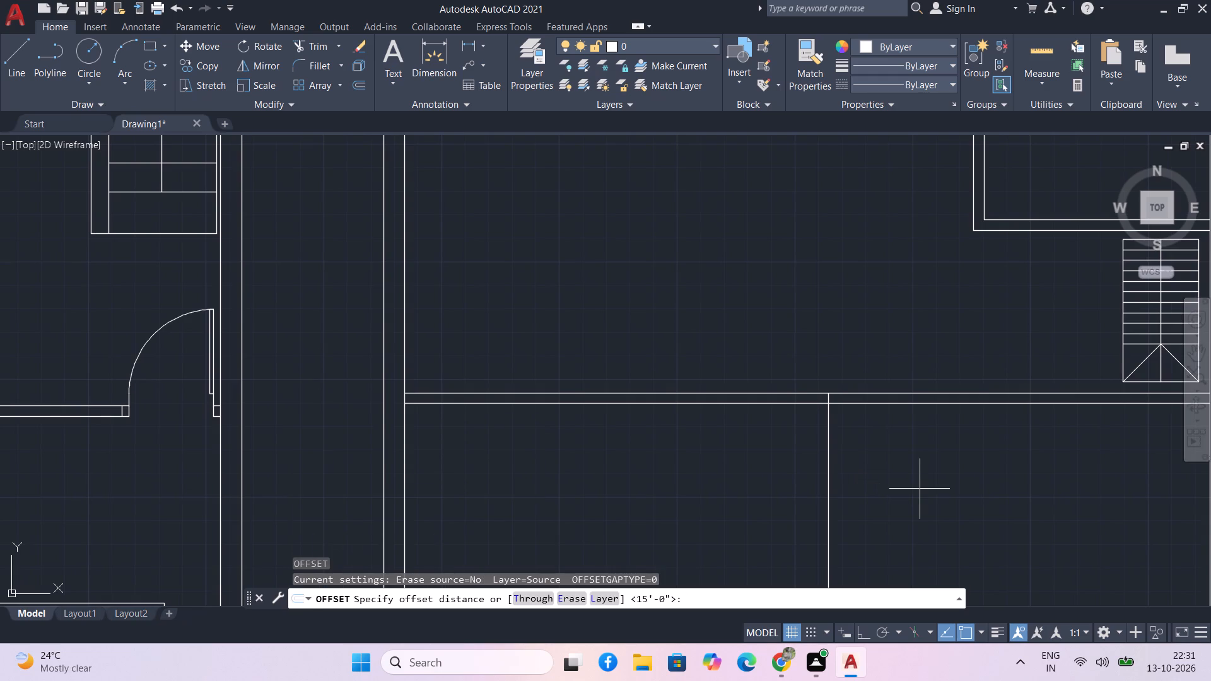
pyautogui.press('Return')
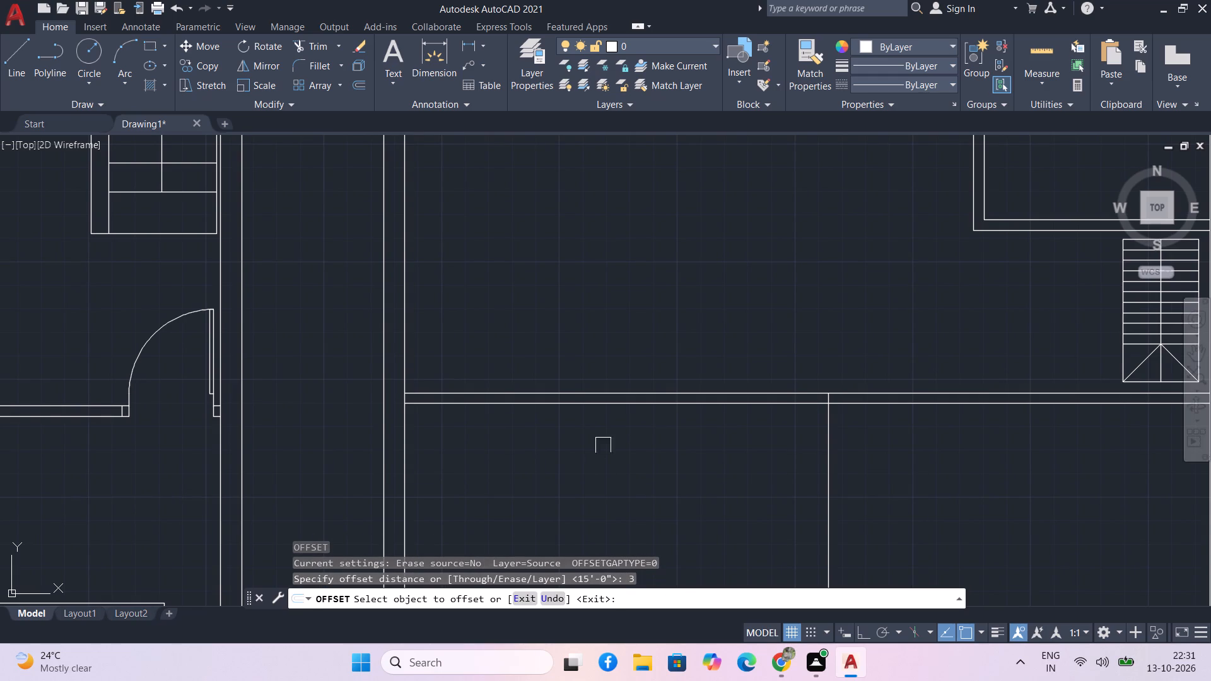
pyautogui.click(826, 501)
pyautogui.click(745, 501)
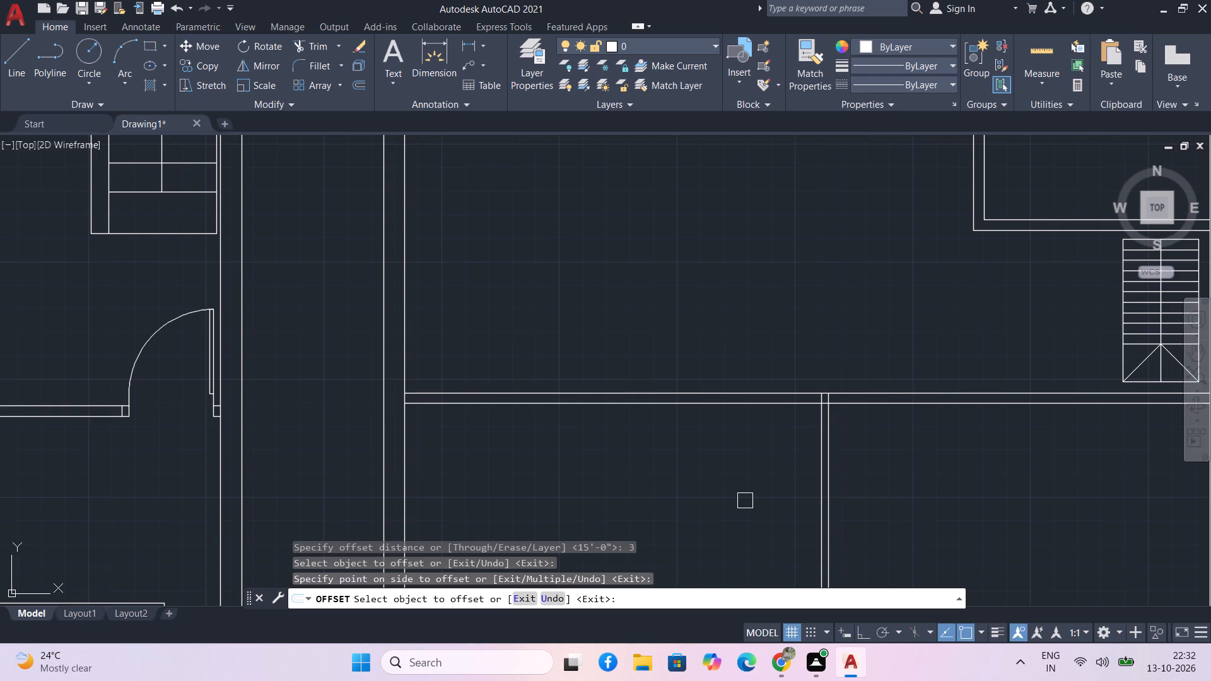
pyautogui.click(819, 532)
pyautogui.click(690, 525)
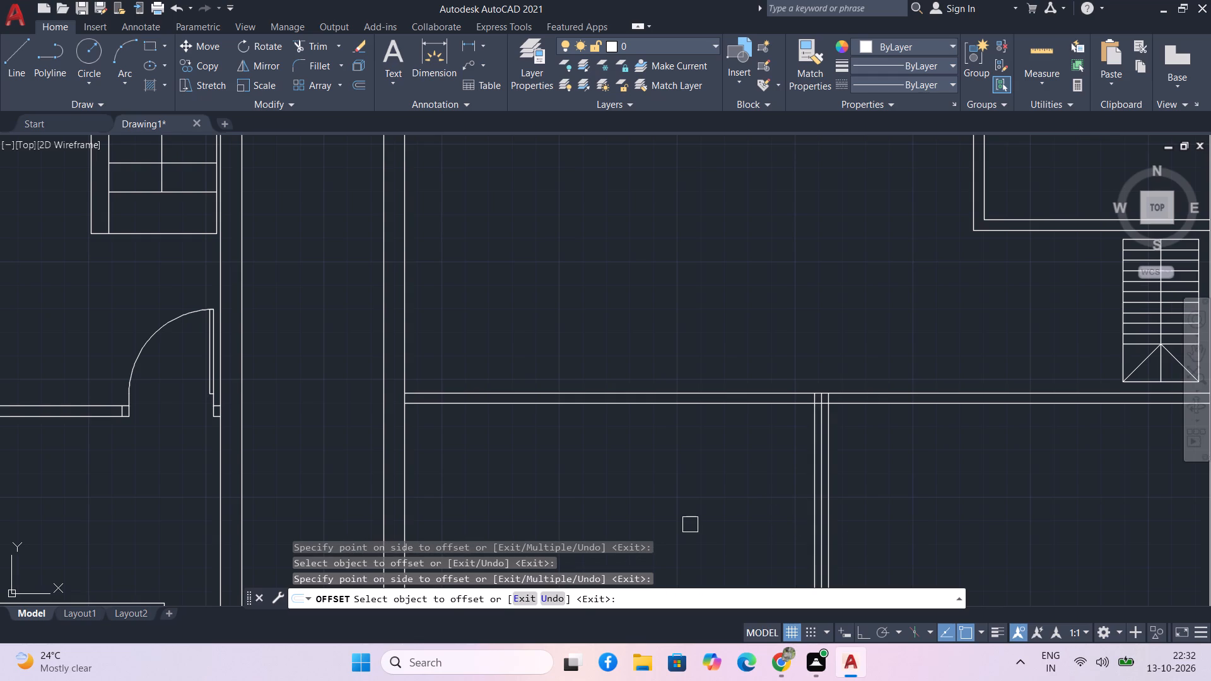
pyautogui.press('space')
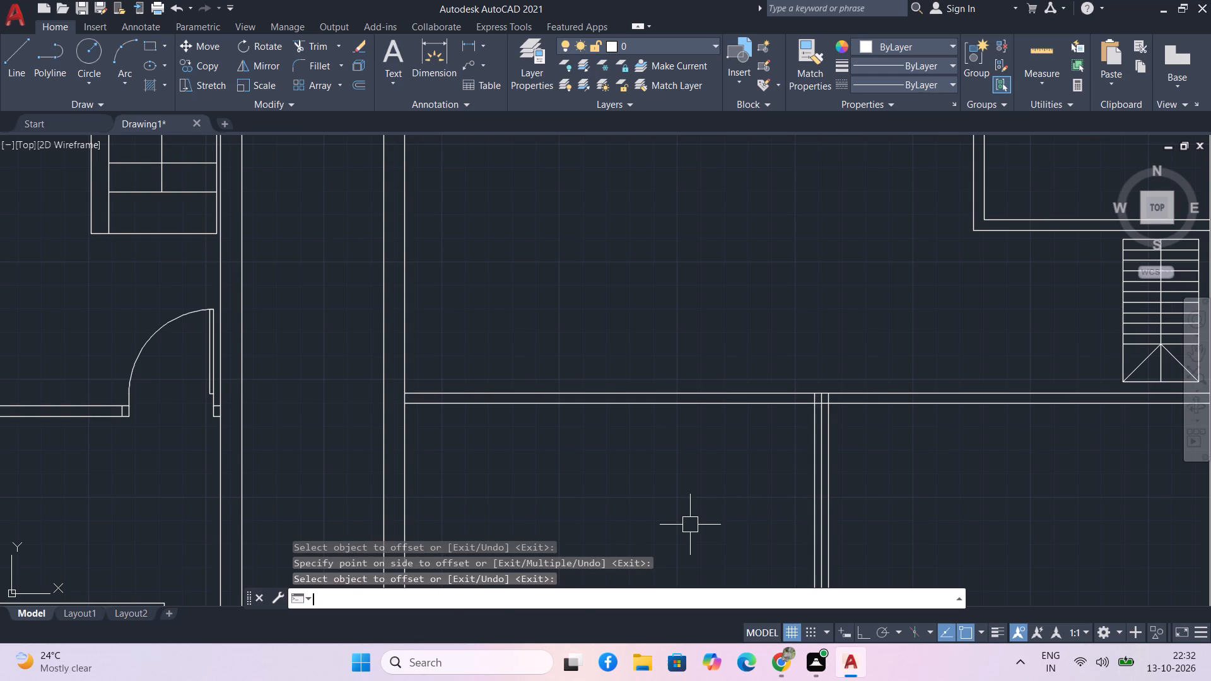
# Offset the leftmost of the three vertical wall lines 3' into the lower-left room to mark the door opening's width.
pyautogui.write('o')
pyautogui.press('space')
pyautogui.write("3'")
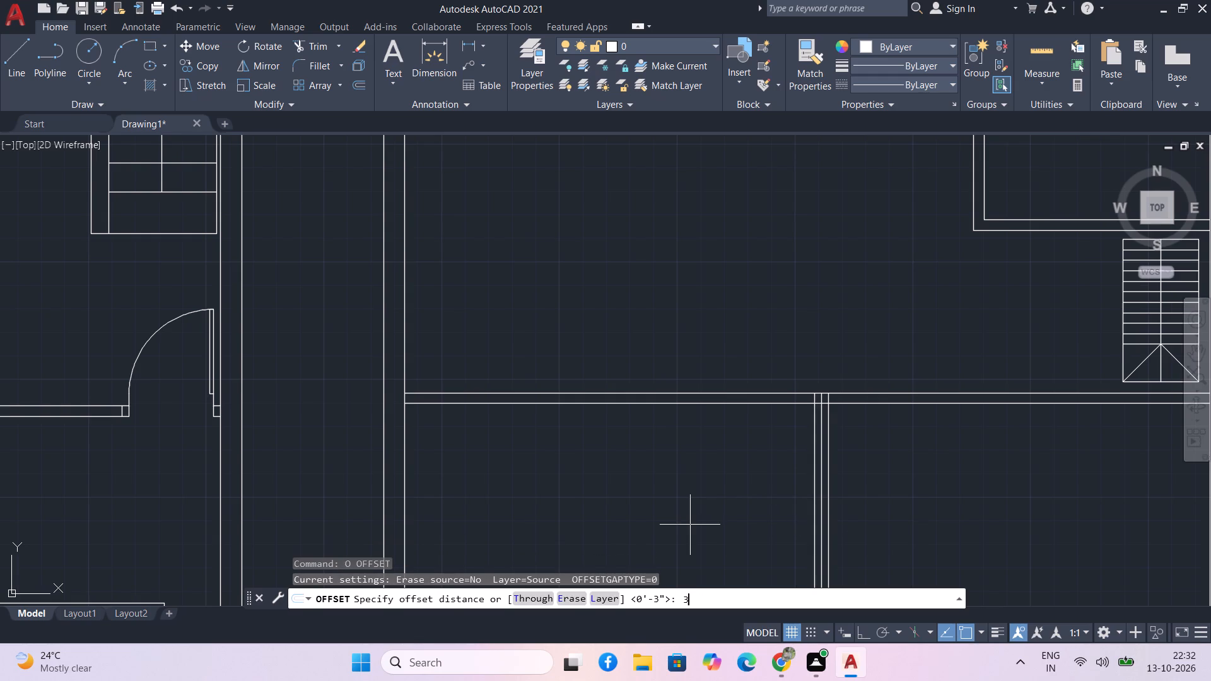
pyautogui.press('Return')
pyautogui.moveTo(706, 516); pyautogui.dragTo(659, 428, button='middle')
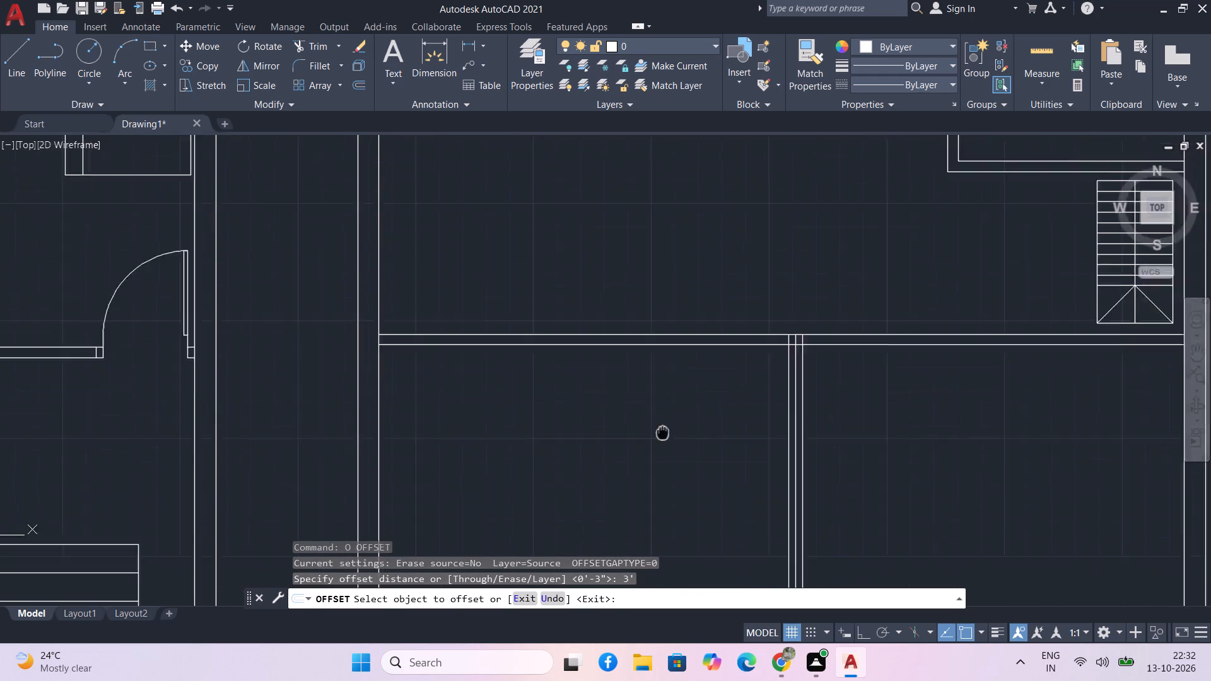
pyautogui.moveTo(659, 428); pyautogui.dragTo(657, 425, button='middle')
pyautogui.scroll(2, 773, 459)
pyautogui.click(741, 474)
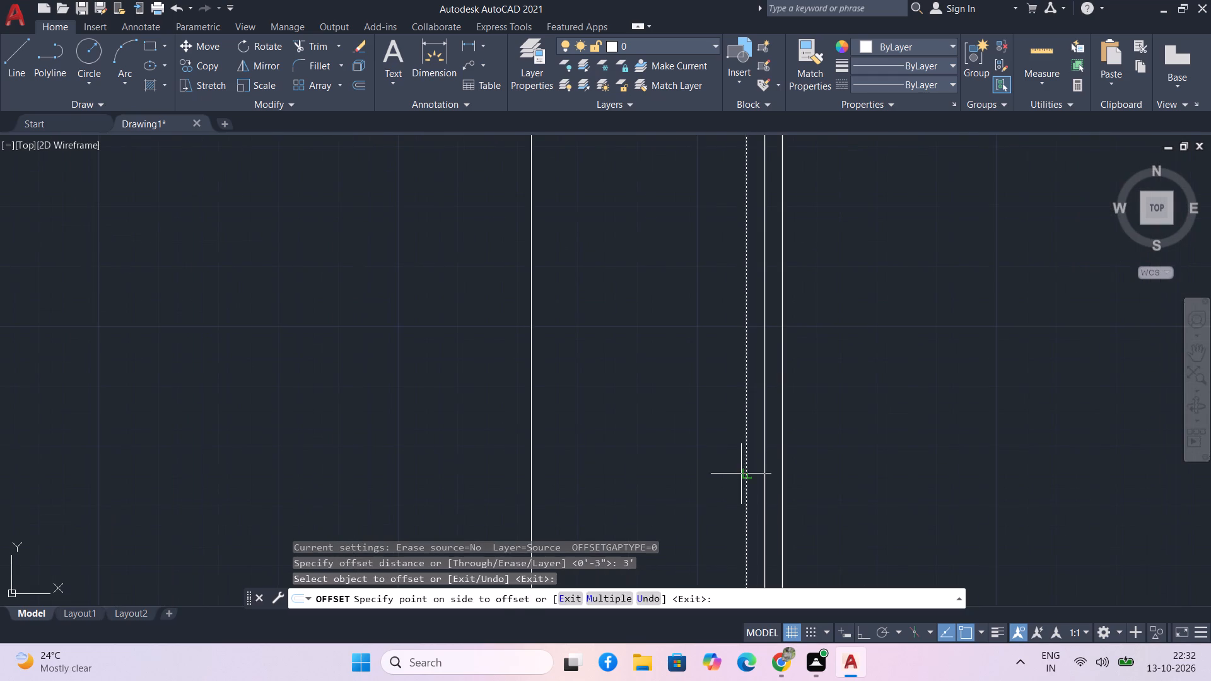
pyautogui.click(645, 477)
pyautogui.moveTo(645, 477); pyautogui.dragTo(652, 544, button='middle')
pyautogui.scroll(-2, 657, 527)
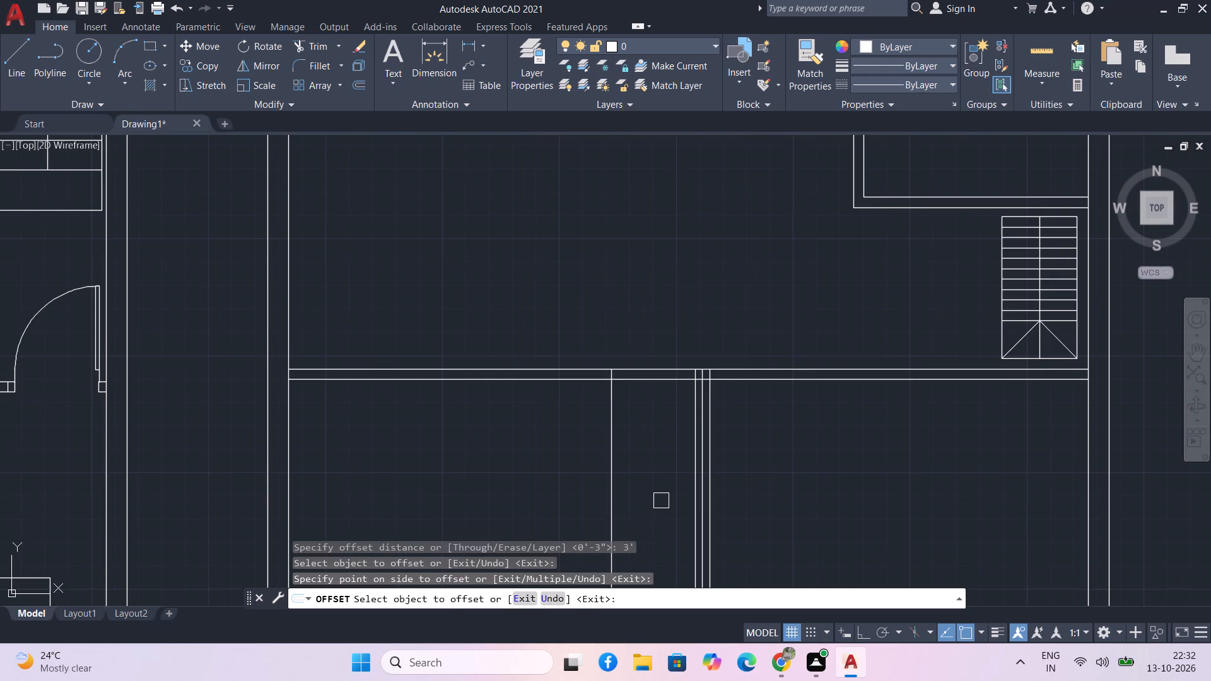
pyautogui.moveTo(663, 486); pyautogui.dragTo(674, 477, button='middle')
pyautogui.scroll(-1, 674, 474)
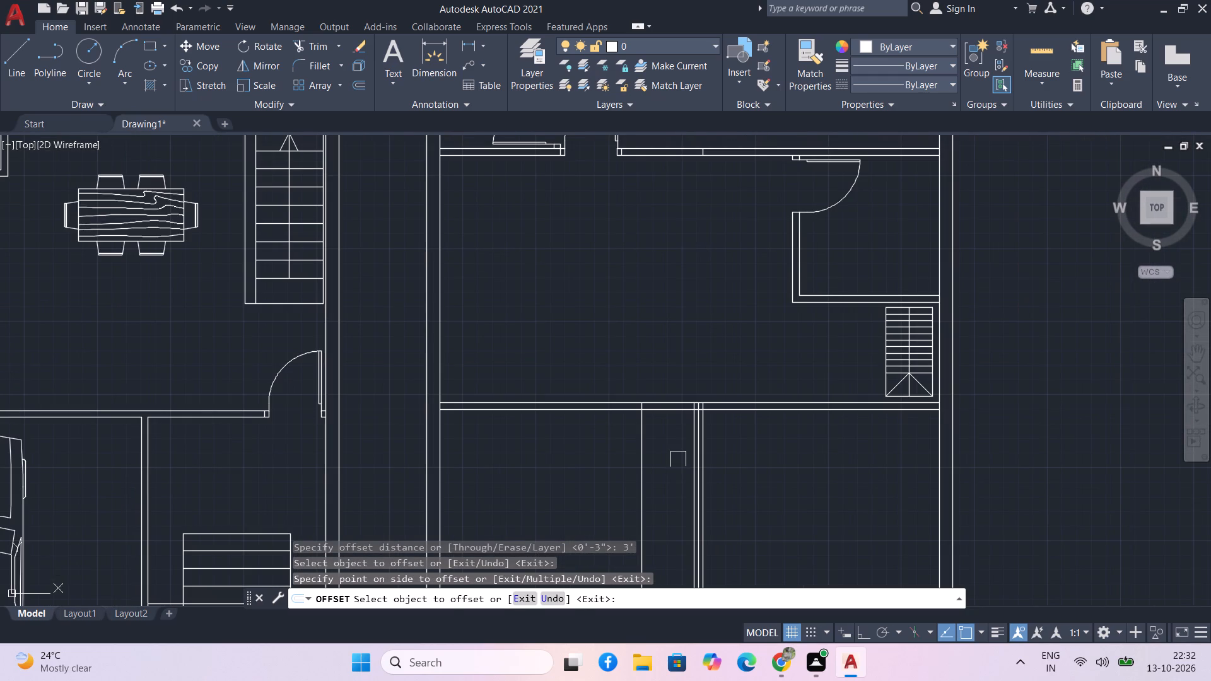
pyautogui.press('Escape')
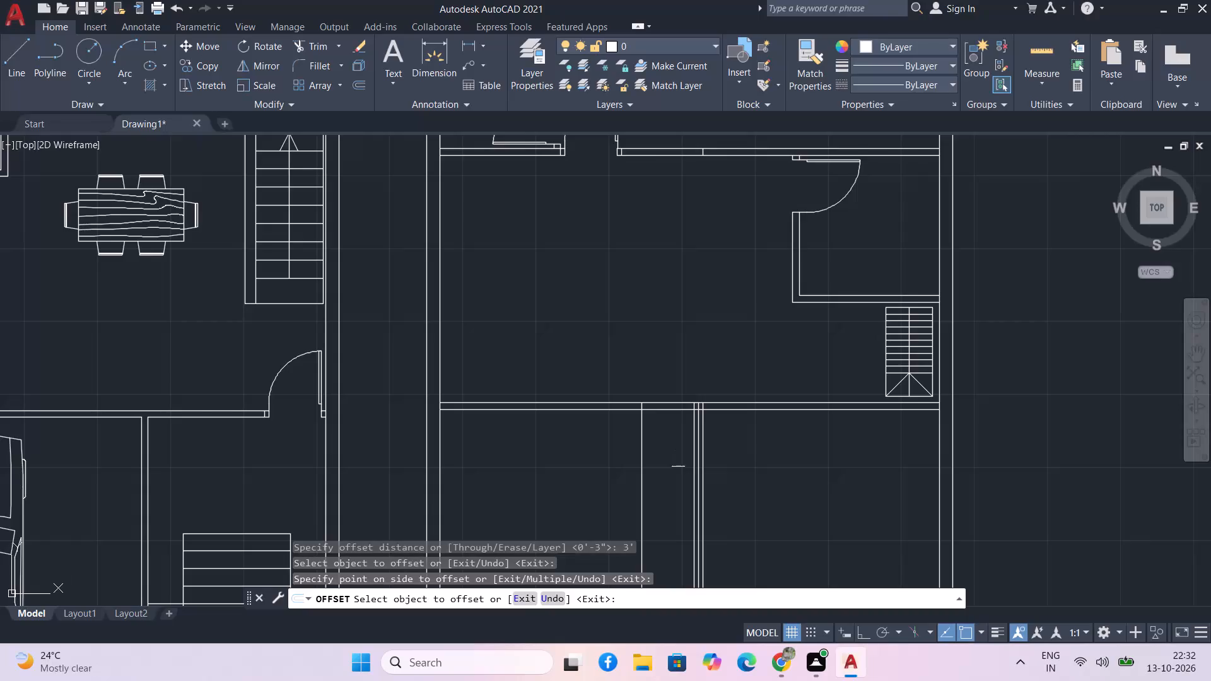
# Trim the horizontal partition between the 3' offset lines into a doorway, and trim both jamb lines where they extend below the partition.
pyautogui.write('tr')
pyautogui.press('space')
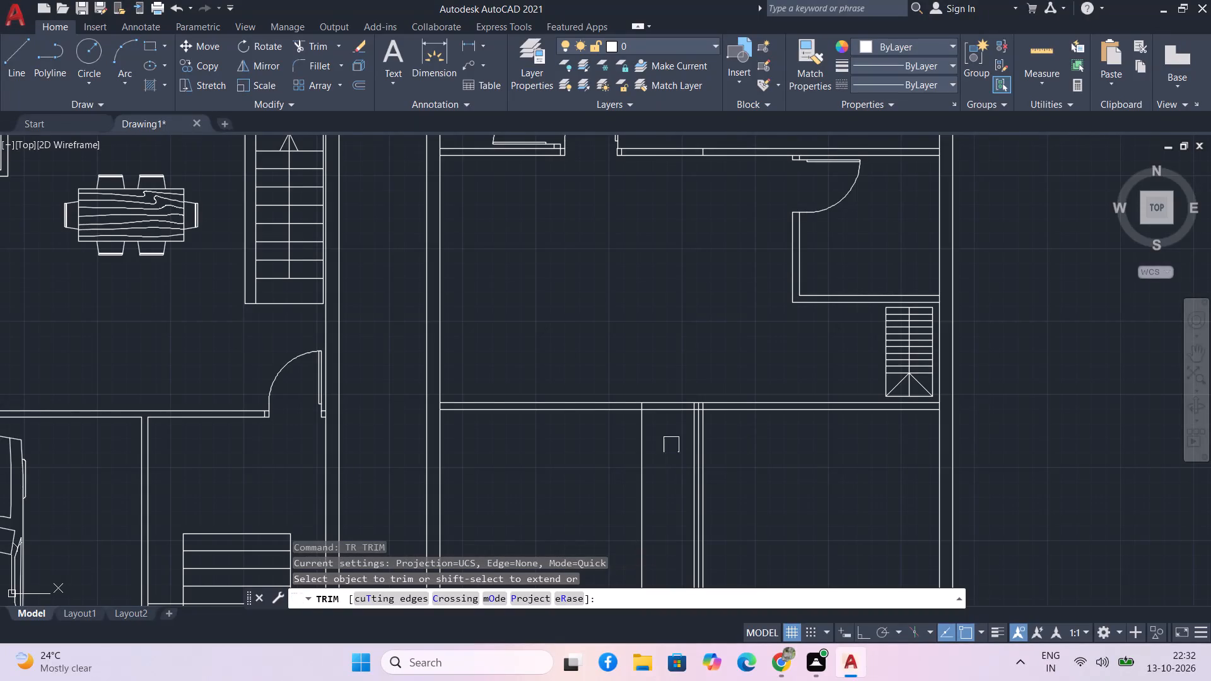
pyautogui.moveTo(673, 446); pyautogui.dragTo(669, 379)
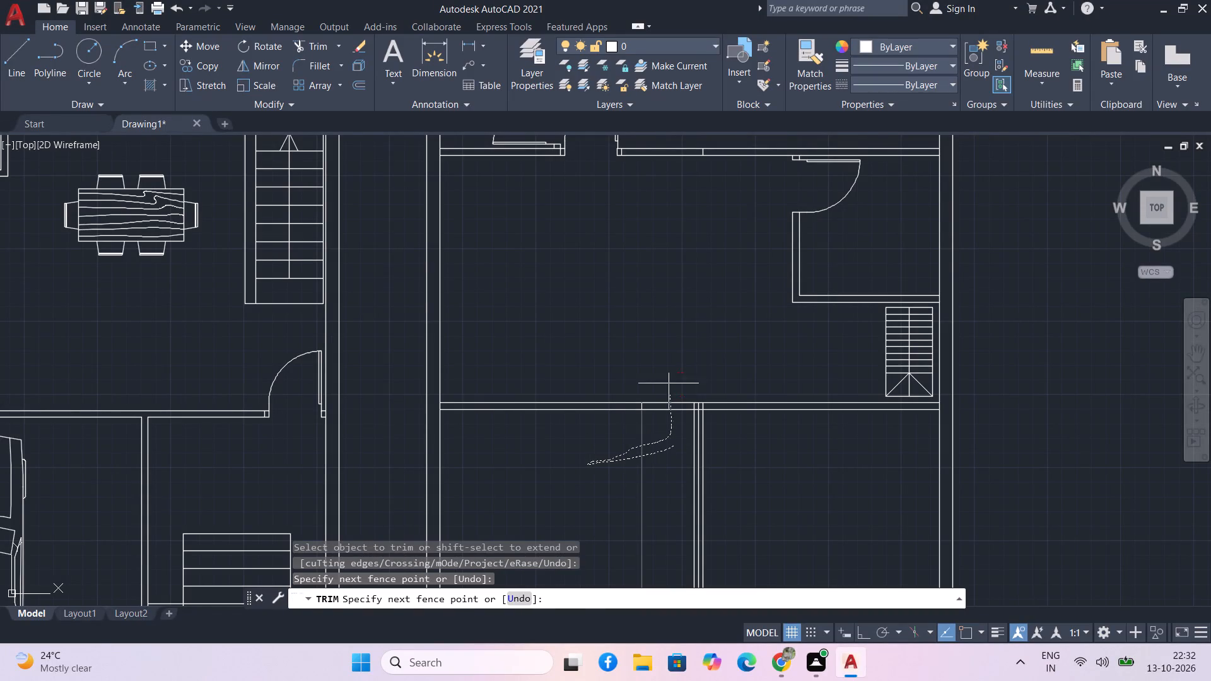
pyautogui.moveTo(669, 379); pyautogui.dragTo(669, 355)
pyautogui.scroll(3, 675, 463)
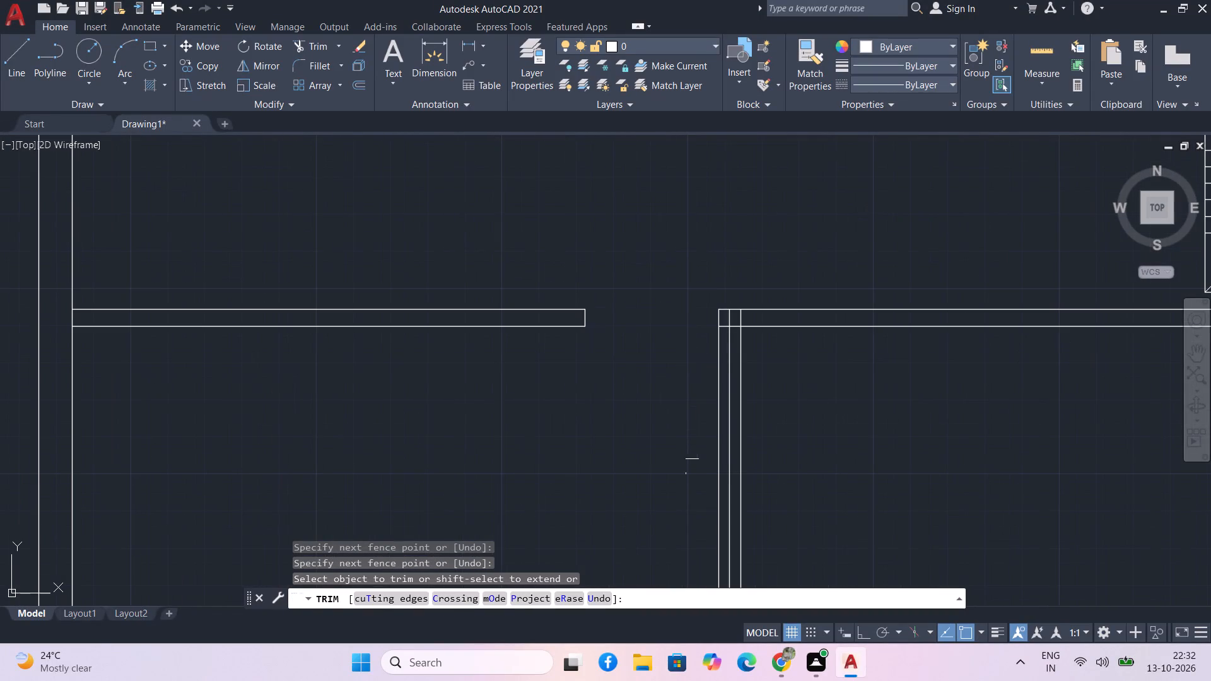
pyautogui.click(718, 470)
pyautogui.scroll(-1, 609, 456)
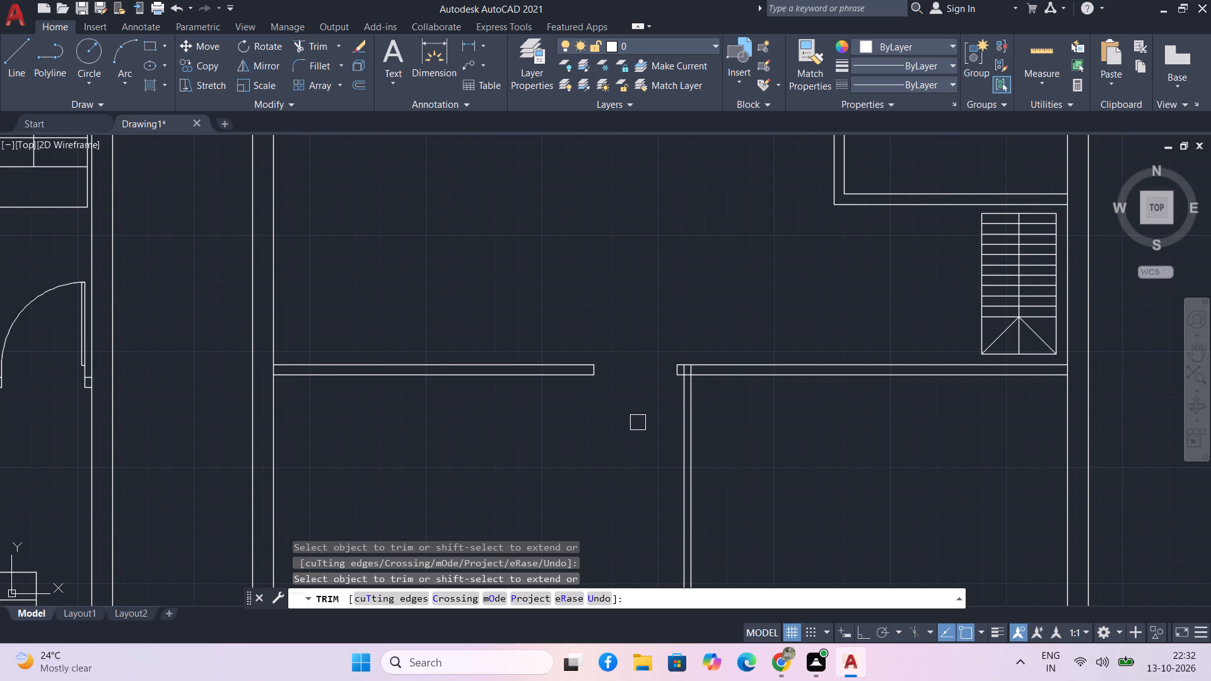
pyautogui.scroll(-2, 637, 421)
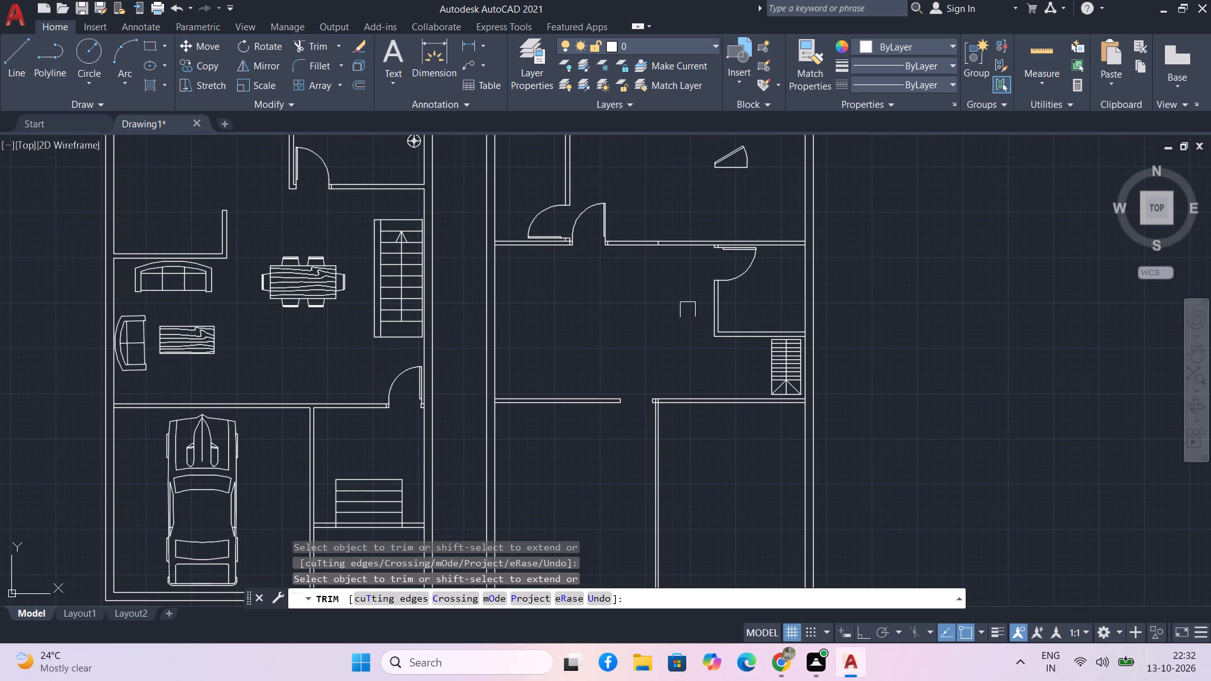
# Trim the bottom line off the stray wedge shape in the second plan's upper-right room.
pyautogui.moveTo(687, 320); pyautogui.dragTo(673, 375, button='middle')
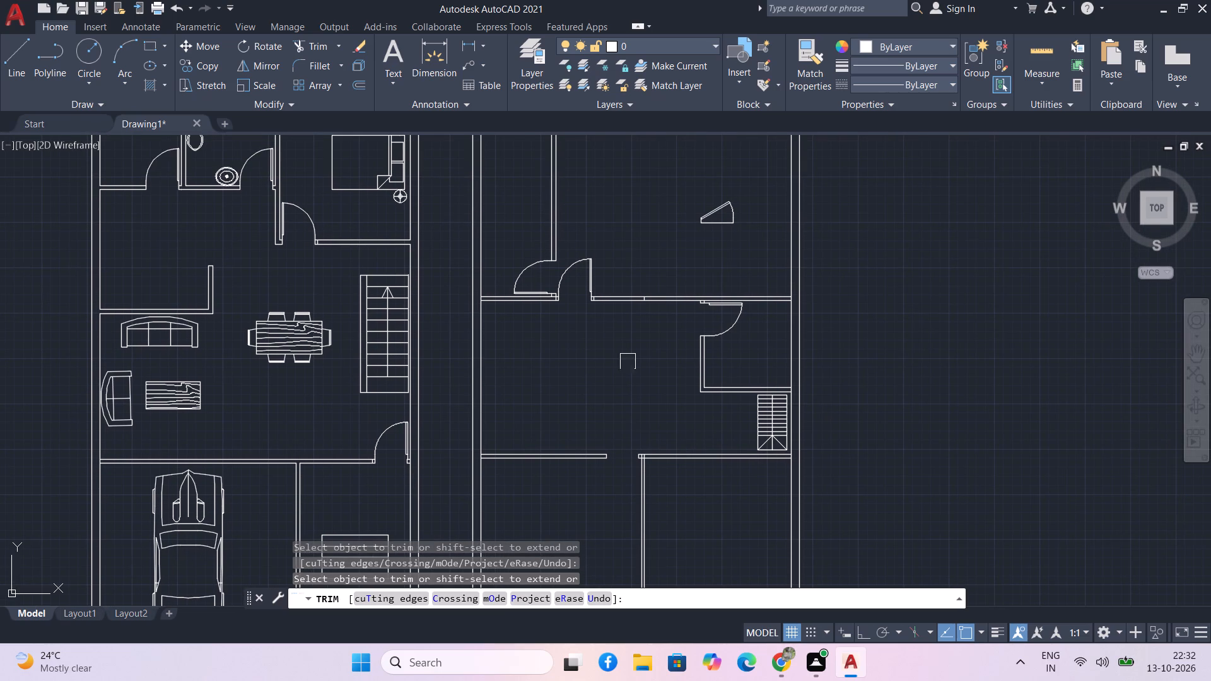
pyautogui.click(723, 229)
pyautogui.moveTo(644, 291); pyautogui.dragTo(664, 205, button='middle')
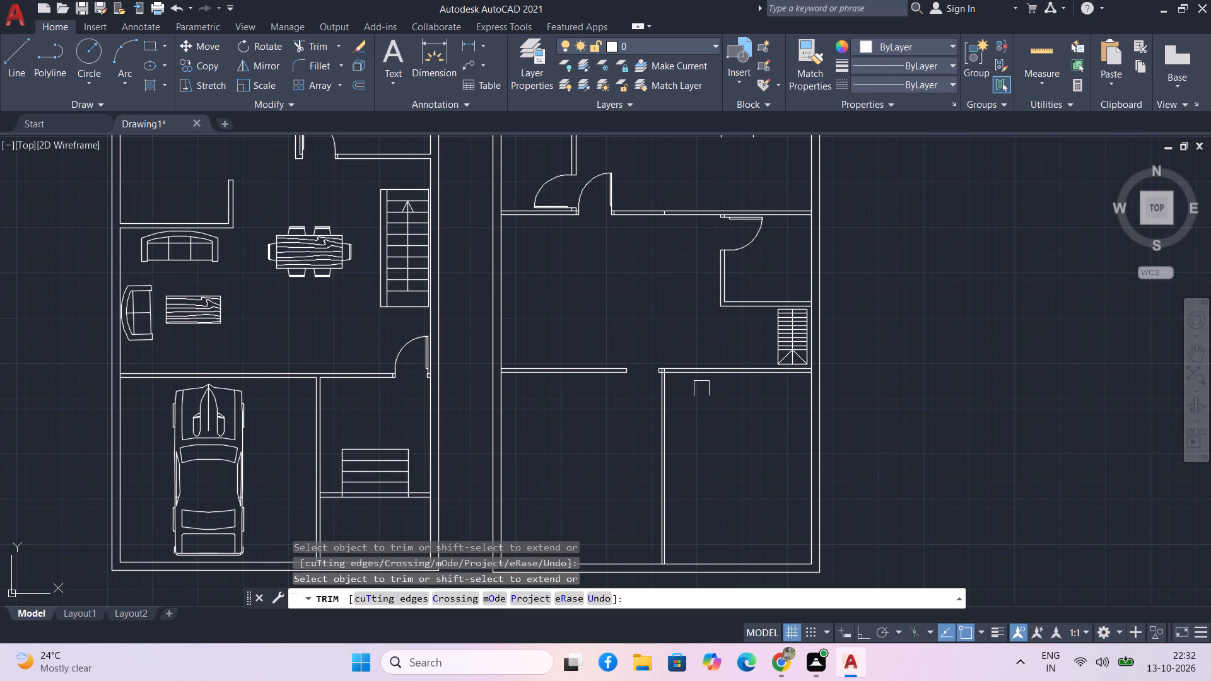
pyautogui.press('Escape')
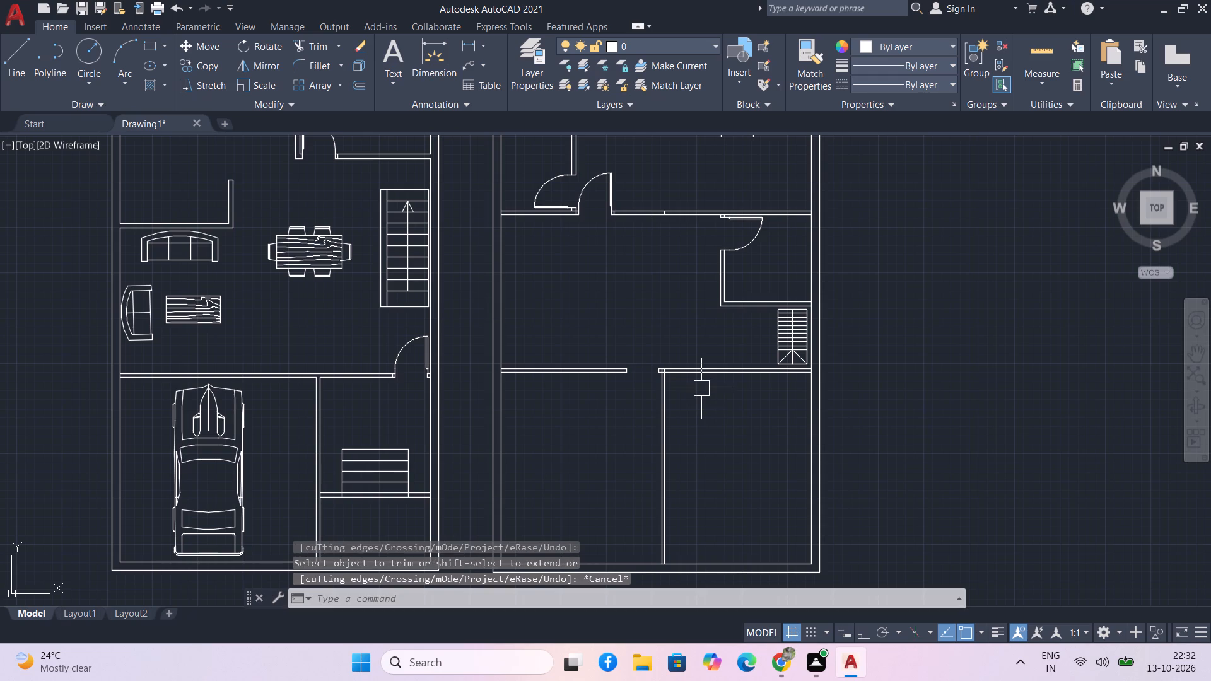
# Copy the small room's door by its outer corner into the open space of the lower-left room.
pyautogui.press('c')
pyautogui.write('o')
pyautogui.press('space')
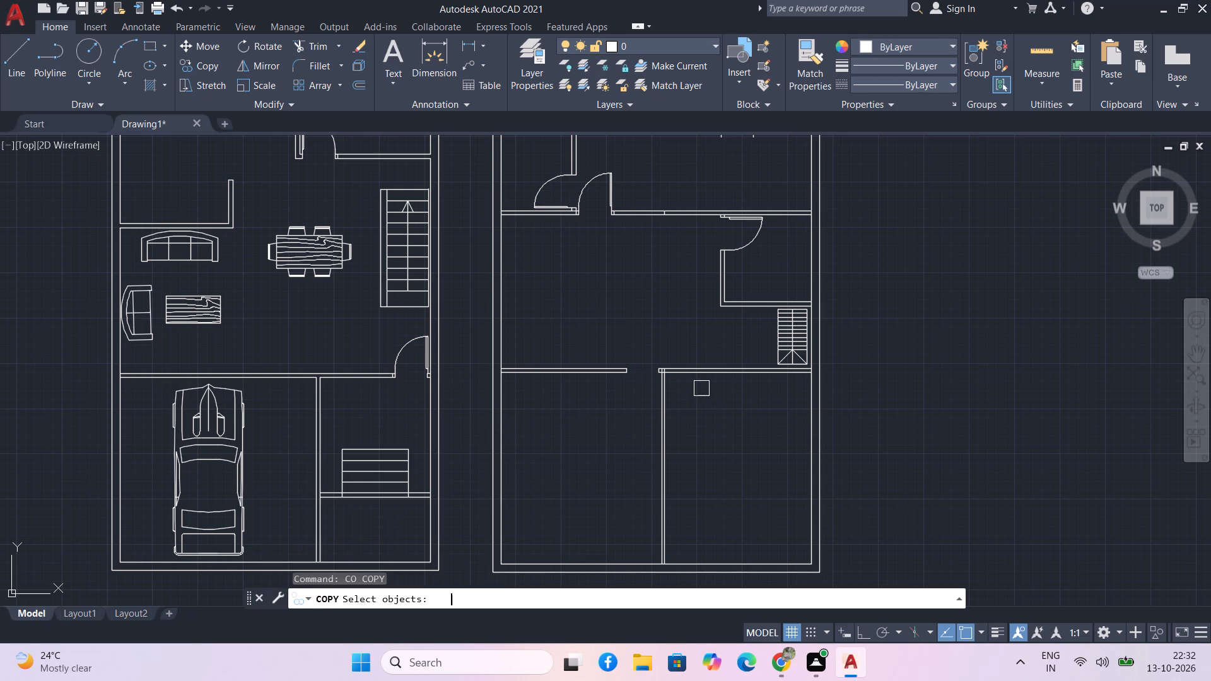
pyautogui.click(754, 254)
pyautogui.click(737, 237)
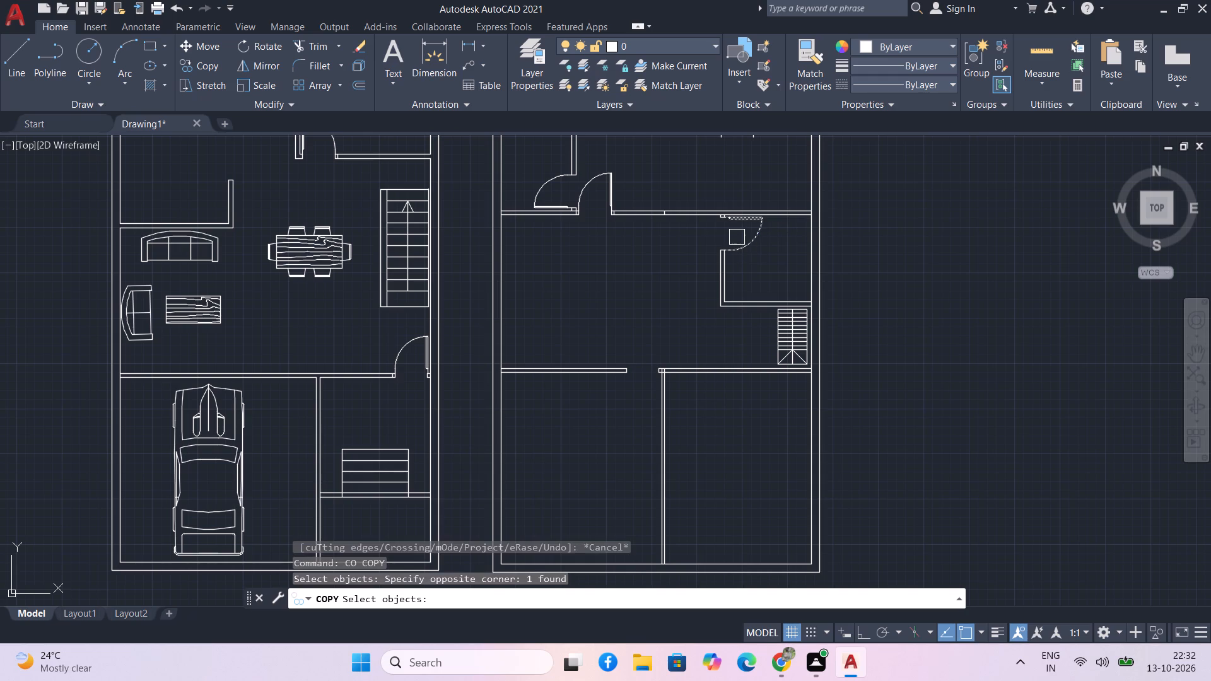
pyautogui.write('m')
pyautogui.press('space')
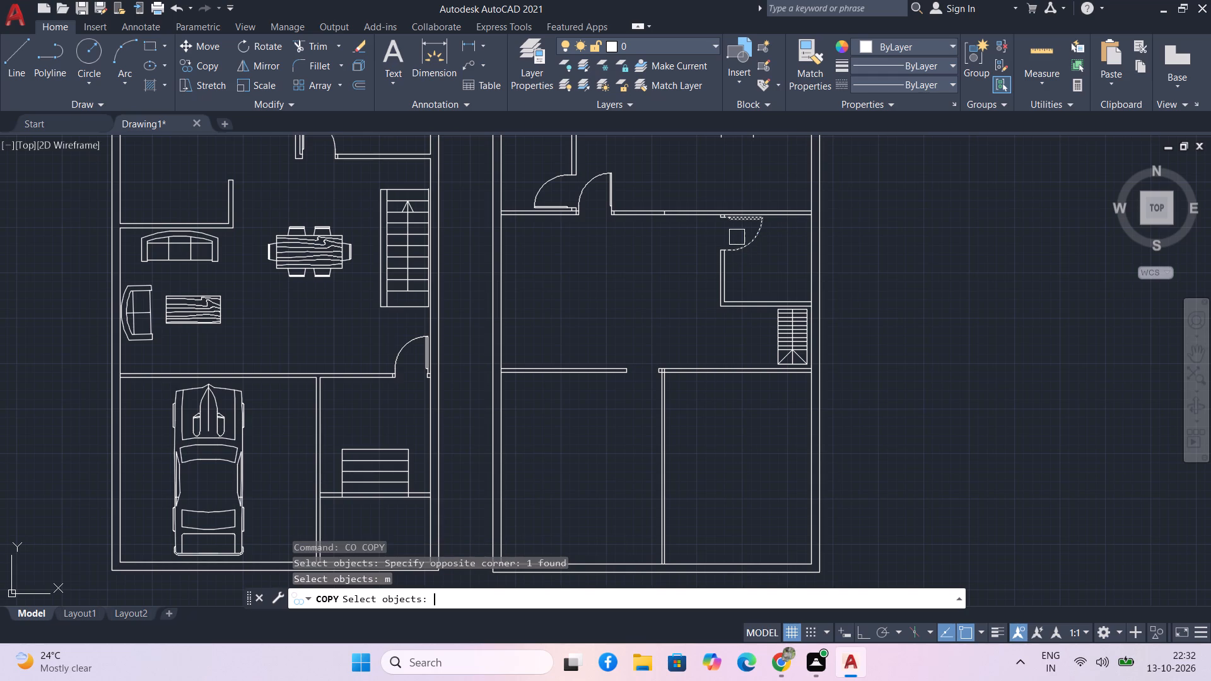
pyautogui.press('space')
pyautogui.click(762, 218)
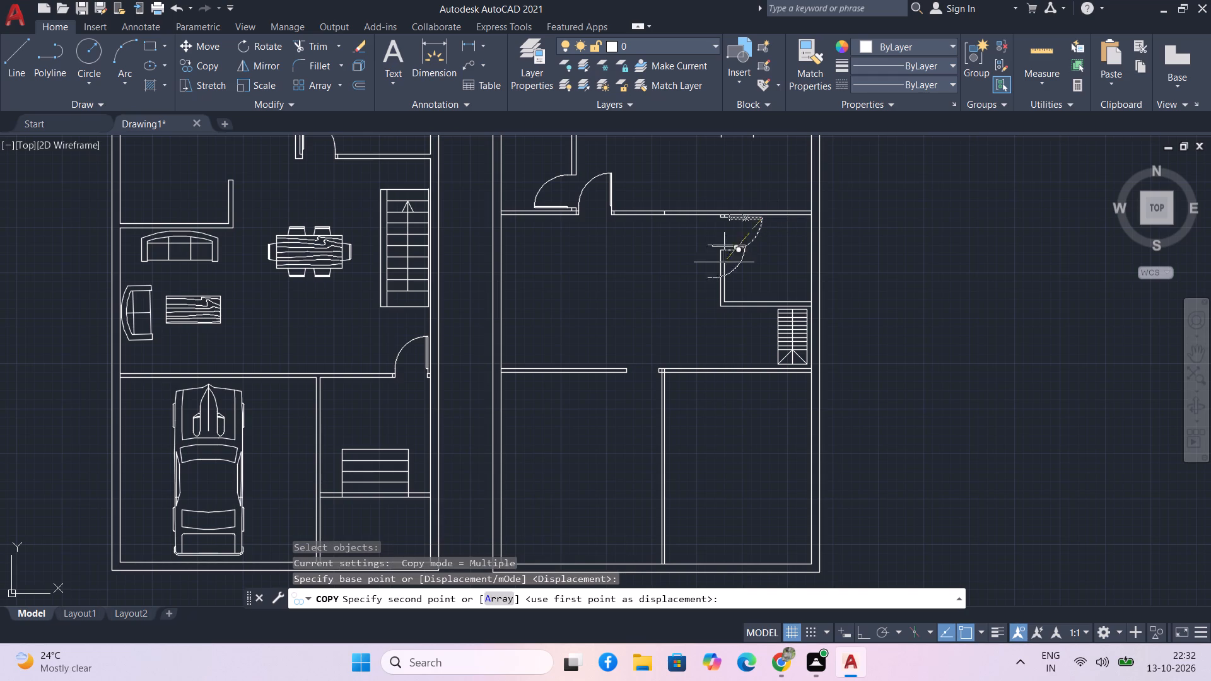
pyautogui.click(603, 476)
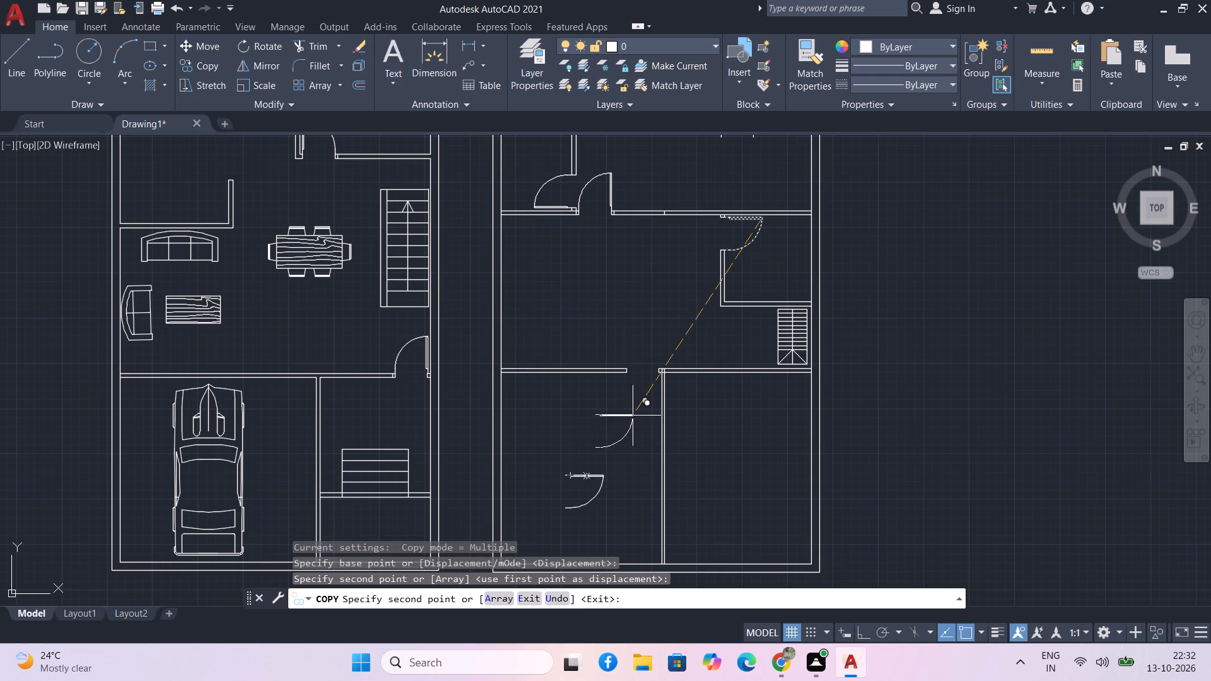
pyautogui.press('Escape')
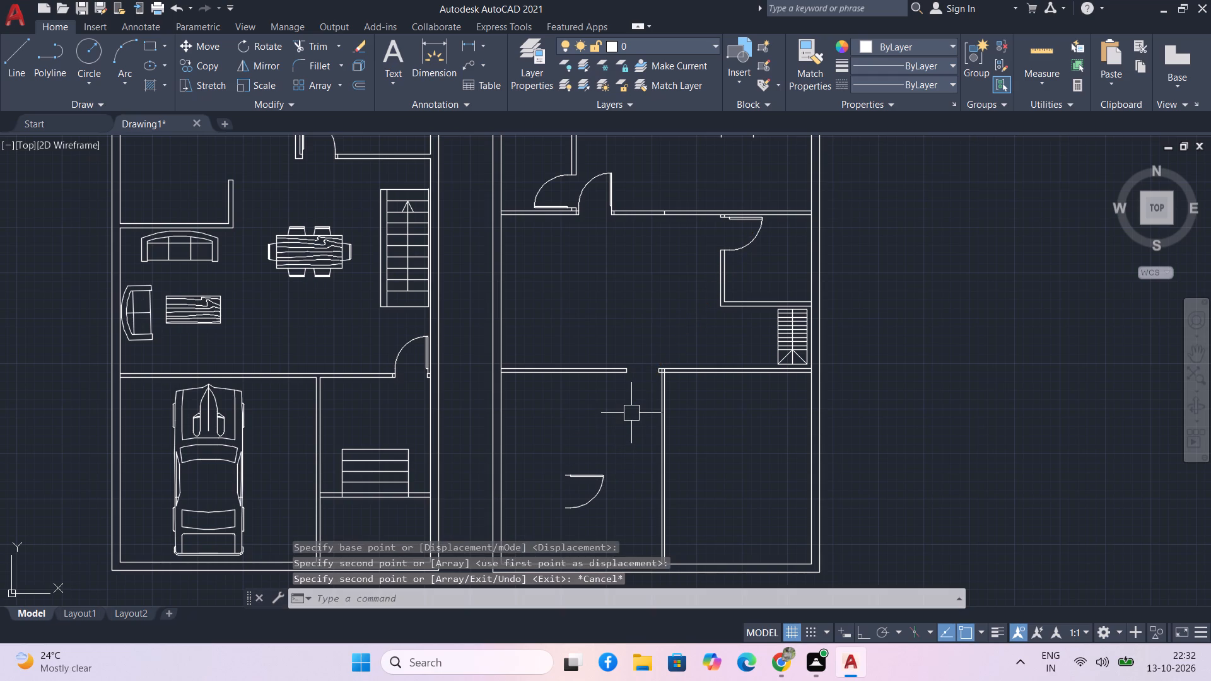
# Rotate the copied door in the lower-left room 90° clockwise about its hinge end, with its leaf pointing down.
pyautogui.moveTo(623, 432); pyautogui.dragTo(646, 371, button='middle')
pyautogui.moveTo(647, 450); pyautogui.dragTo(642, 444)
pyautogui.click(604, 391)
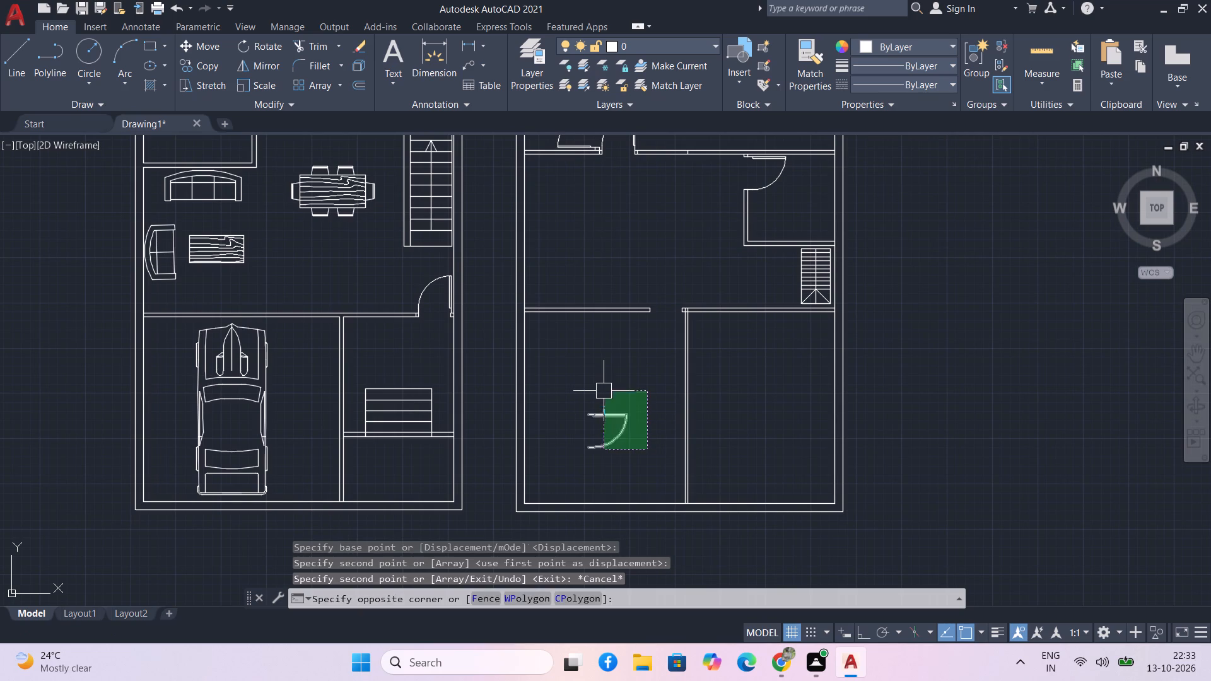
pyautogui.write('ro')
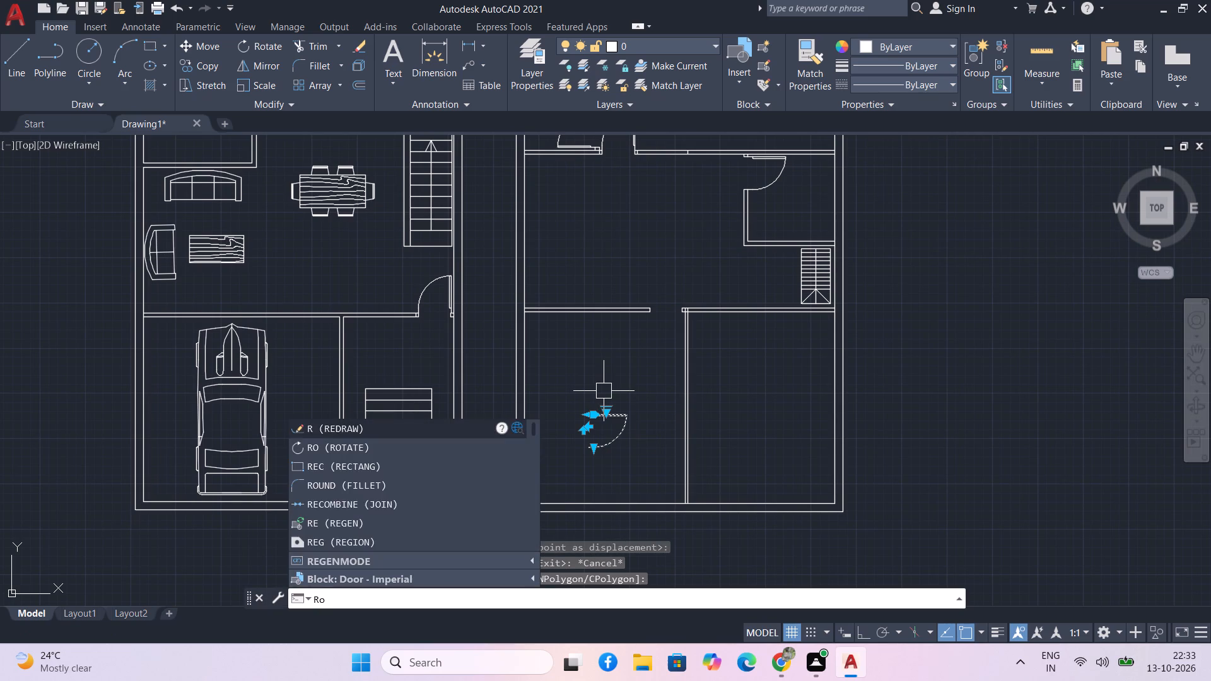
pyautogui.press('space')
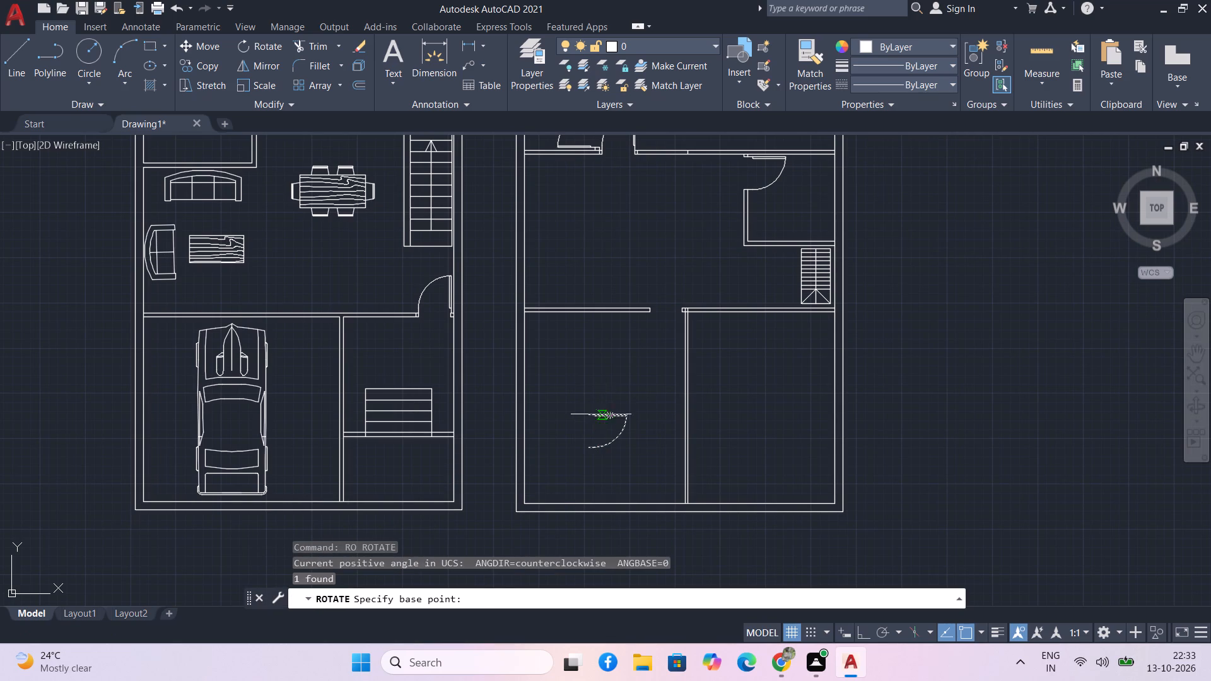
pyautogui.scroll(3, 589, 416)
pyautogui.click(580, 420)
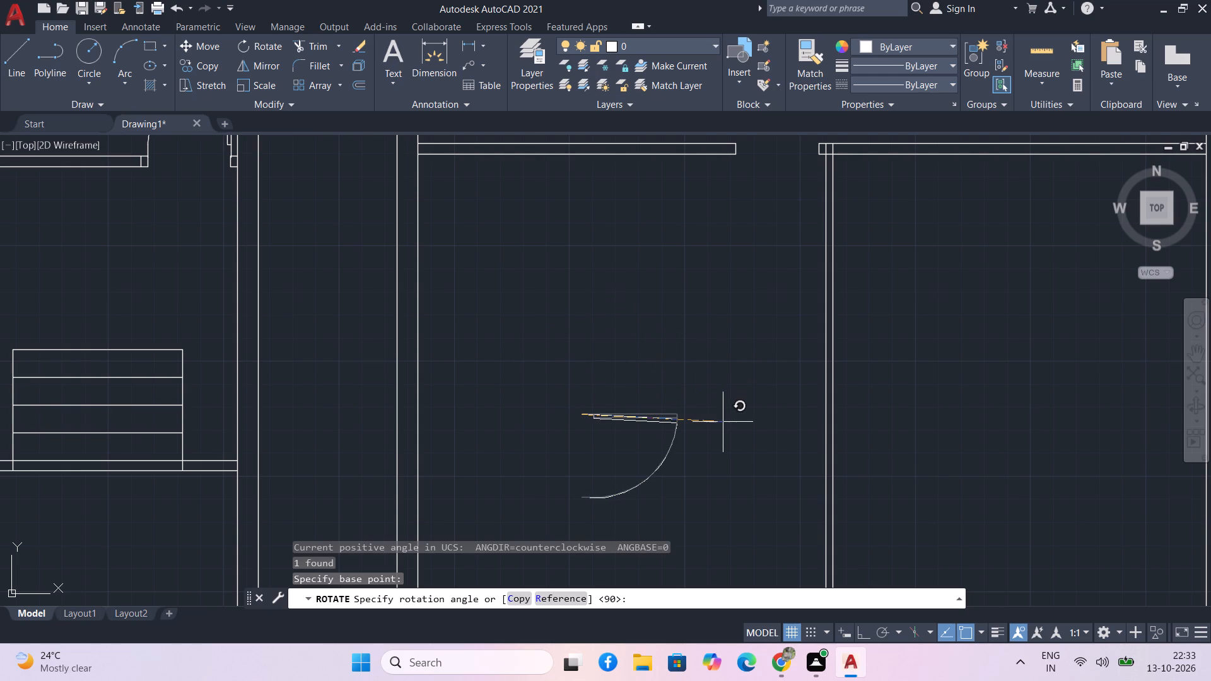
pyautogui.press('F8')
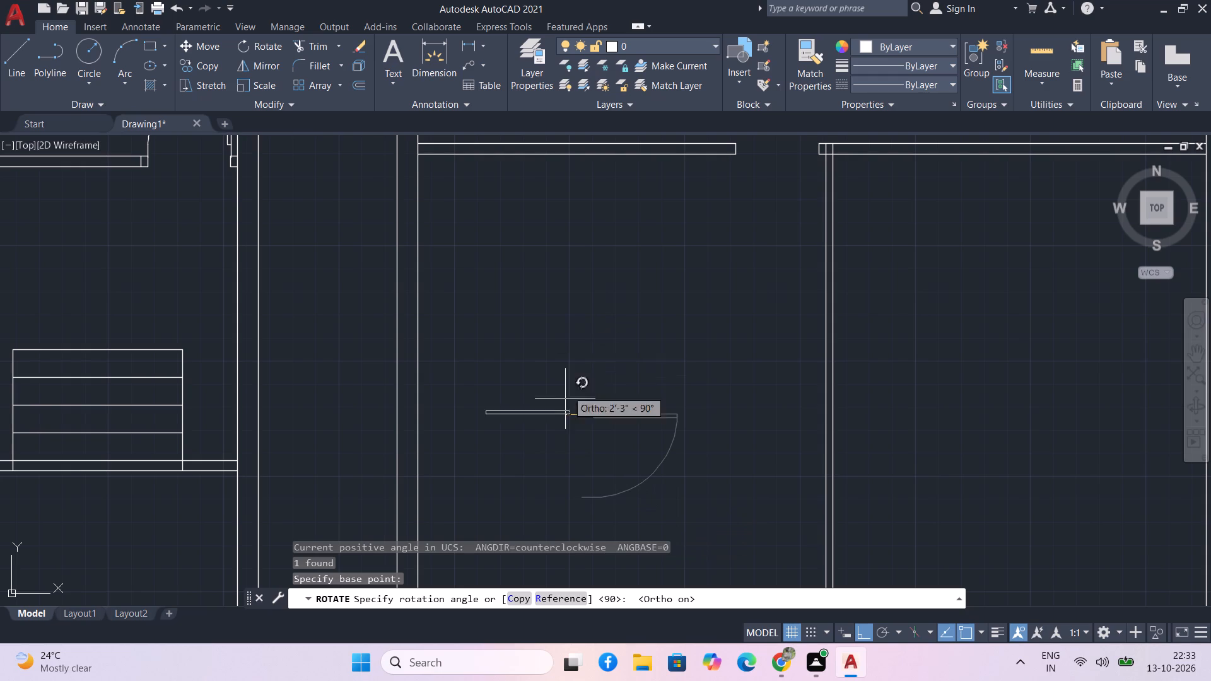
pyautogui.click(572, 461)
# Move the rotated door by its upper hinge-side endpoint onto the lower corner of the right jamb of the lower-left room's doorway.
pyautogui.moveTo(626, 477); pyautogui.dragTo(602, 465)
pyautogui.click(566, 446)
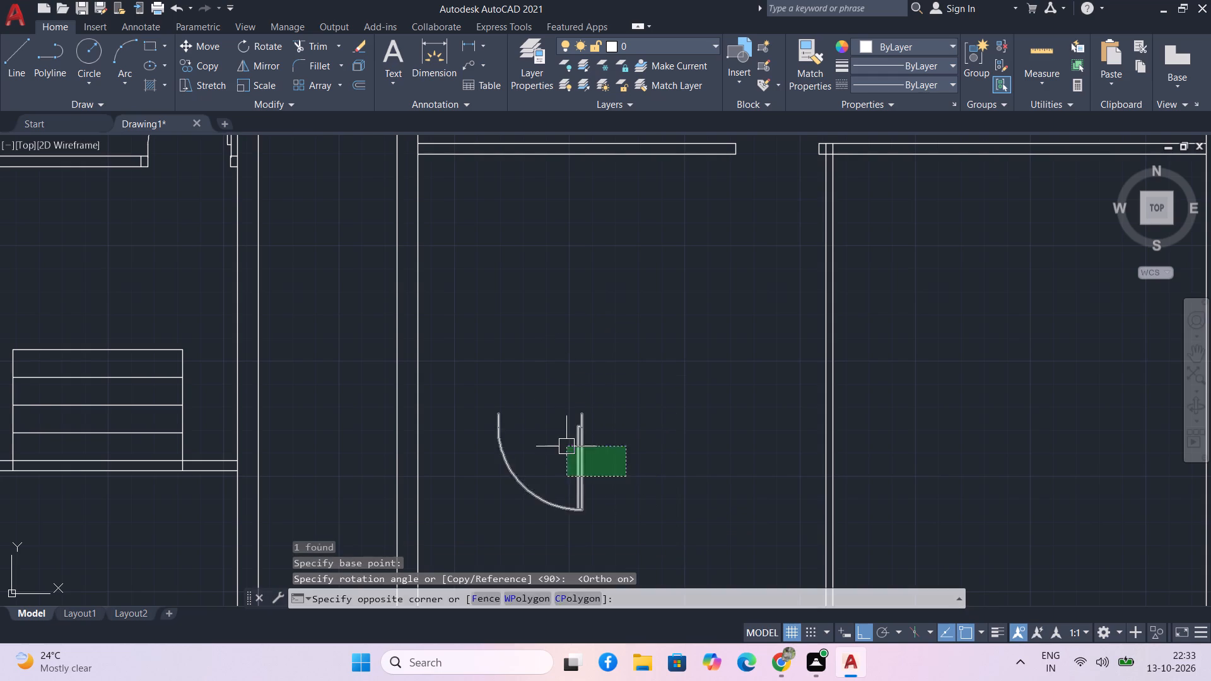
pyautogui.write('m')
pyautogui.press('space')
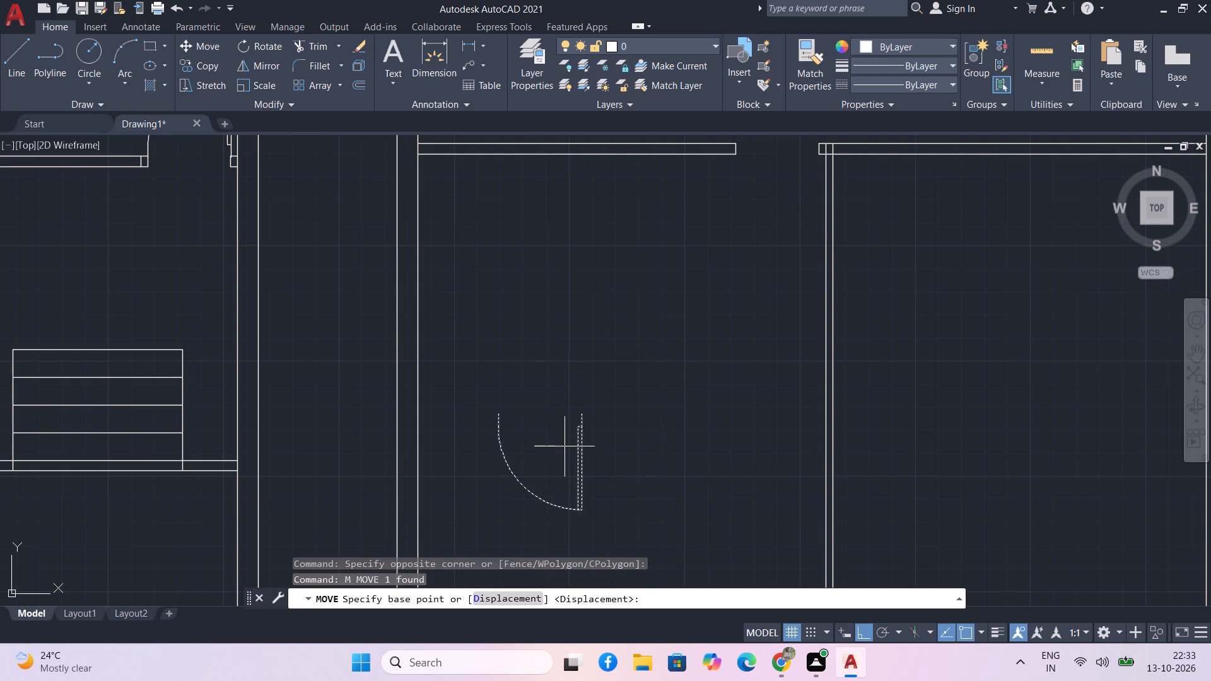
pyautogui.scroll(2, 603, 418)
pyautogui.click(542, 405)
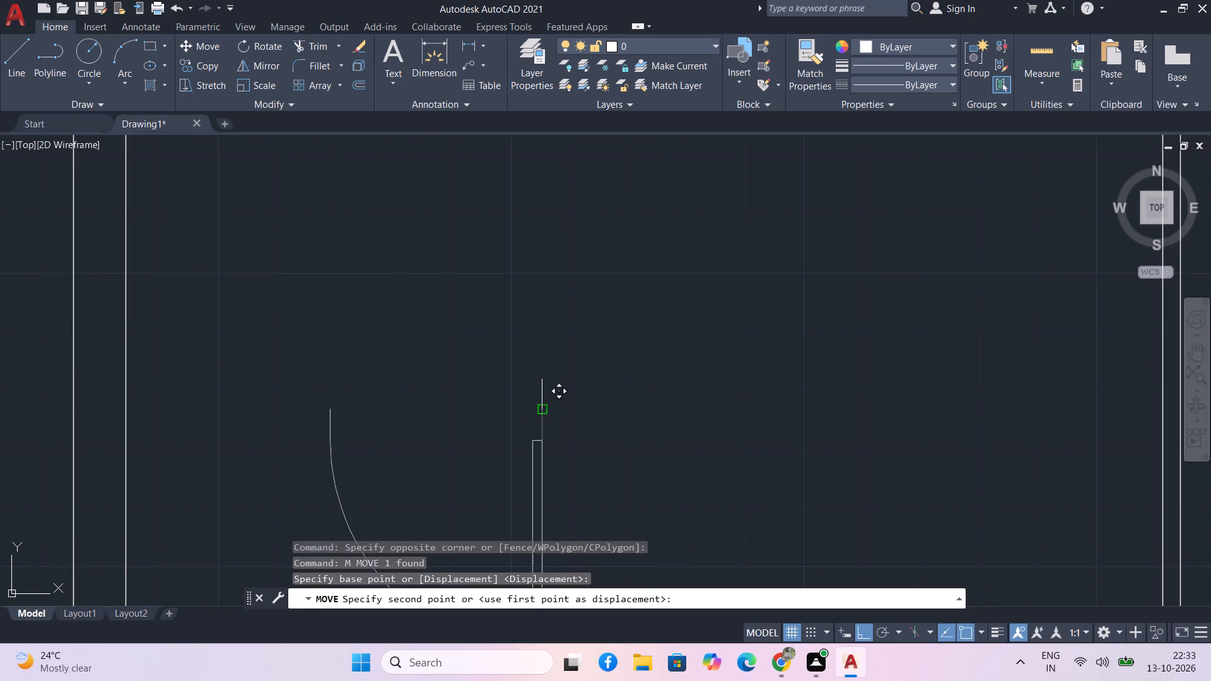
pyautogui.scroll(-2, 611, 395)
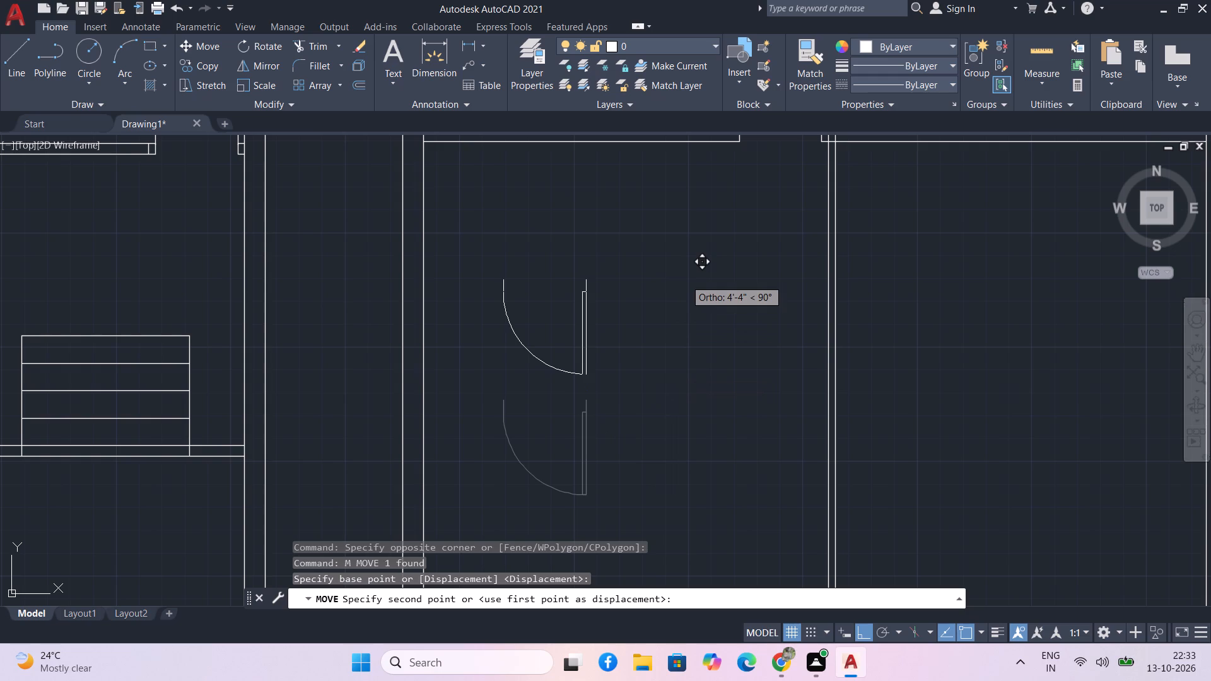
pyautogui.press('F8')
pyautogui.moveTo(687, 248); pyautogui.dragTo(687, 254, button='middle')
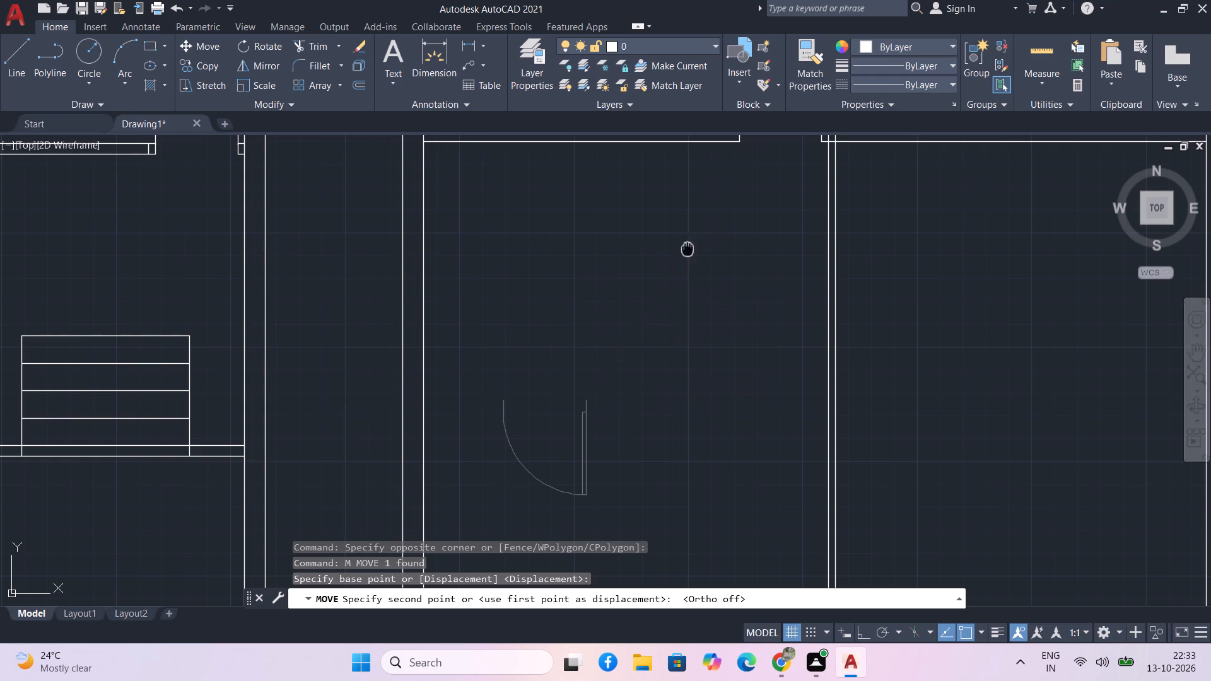
pyautogui.moveTo(687, 254); pyautogui.dragTo(512, 395, button='middle')
pyautogui.scroll(1, 630, 308)
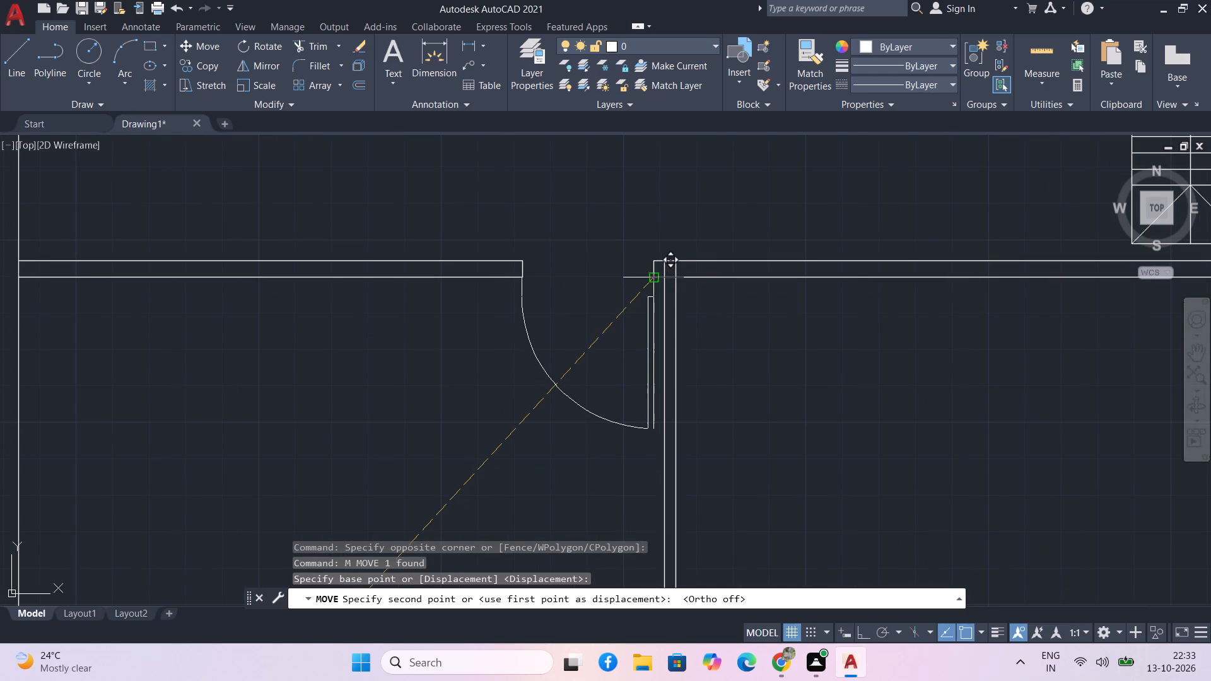
pyautogui.click(653, 282)
# Erase the stray wedge shape from the second plan's upper-right room.
pyautogui.scroll(-1, 459, 419)
pyautogui.moveTo(452, 417); pyautogui.dragTo(429, 363, button='middle')
pyautogui.scroll(-1, 430, 384)
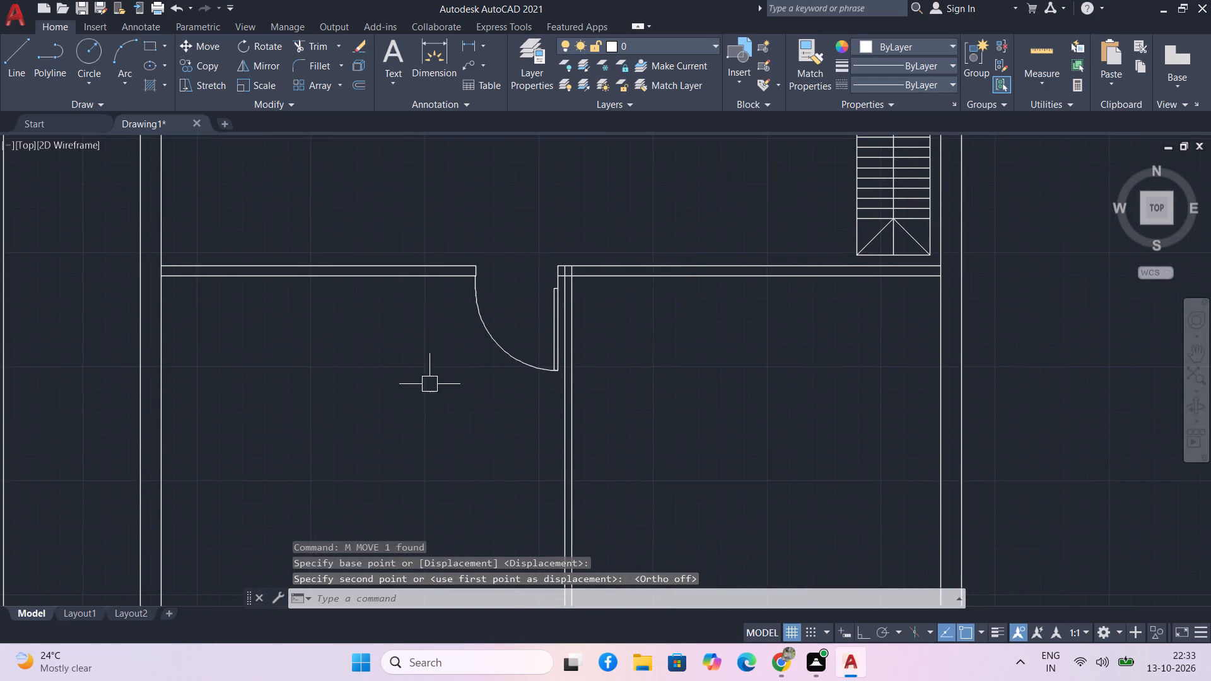
pyautogui.scroll(-1, 611, 404)
pyautogui.moveTo(613, 426); pyautogui.dragTo(613, 424, button='middle')
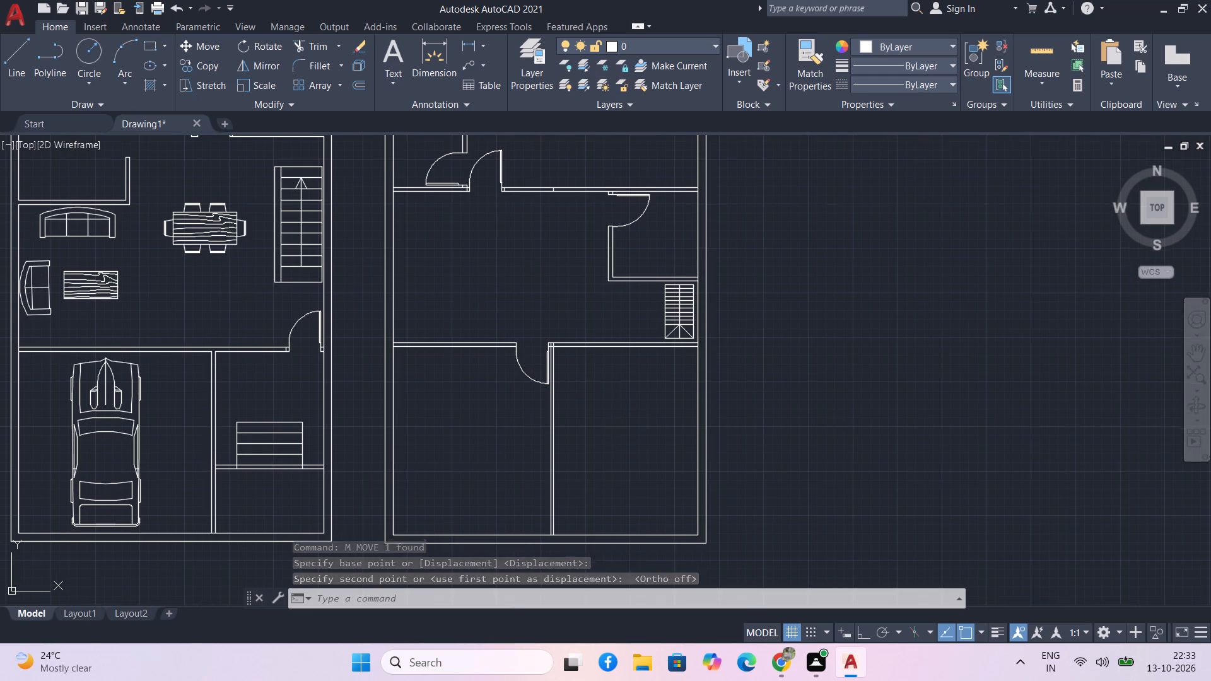
pyautogui.moveTo(613, 424); pyautogui.dragTo(611, 416, button='middle')
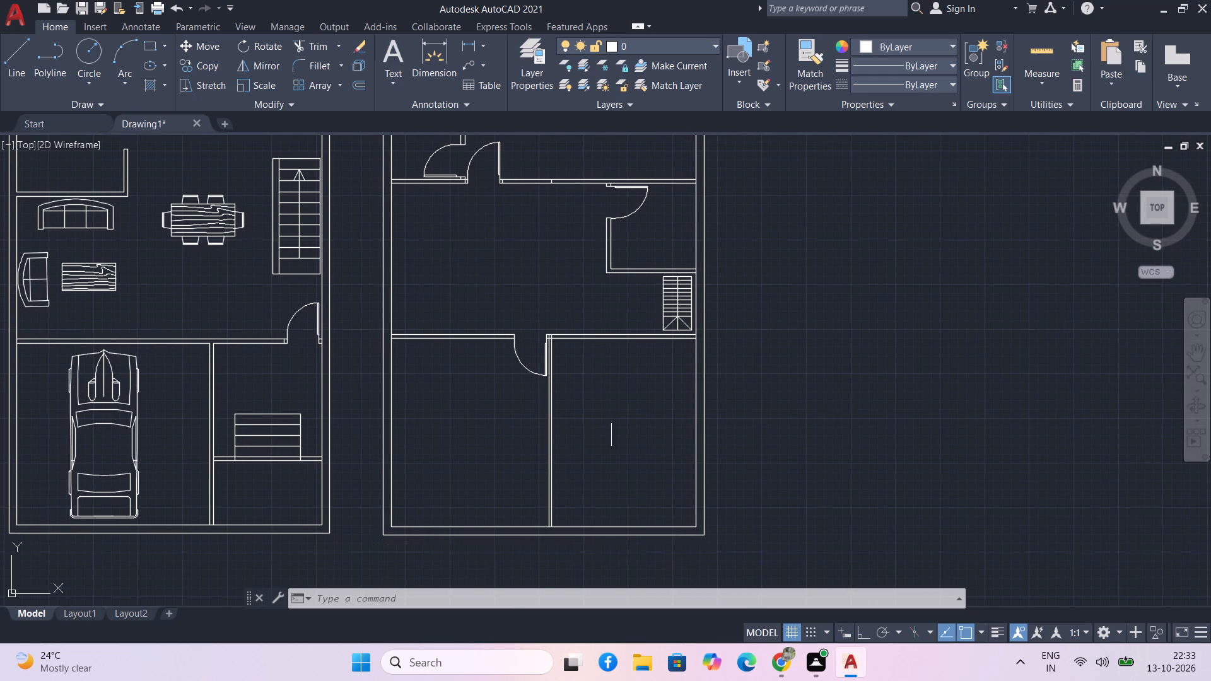
pyautogui.moveTo(611, 416); pyautogui.dragTo(615, 425, button='middle')
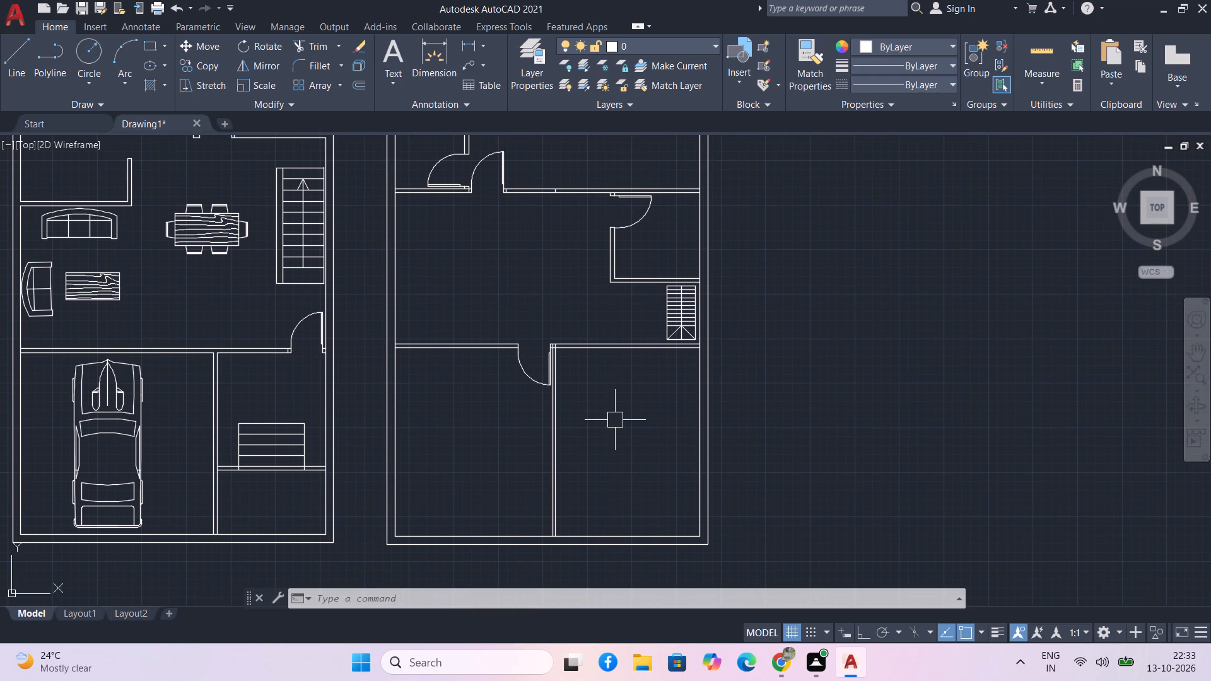
pyautogui.moveTo(615, 420); pyautogui.dragTo(614, 446, button='middle')
pyautogui.scroll(-1, 614, 446)
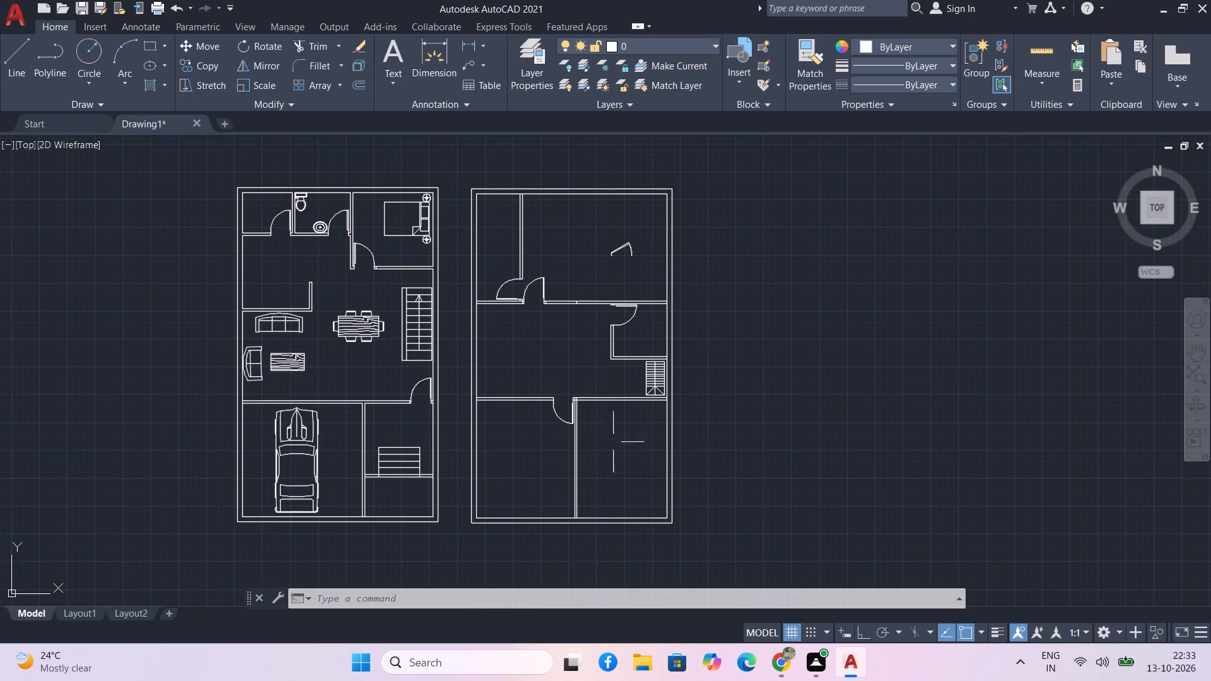
pyautogui.scroll(1, 533, 335)
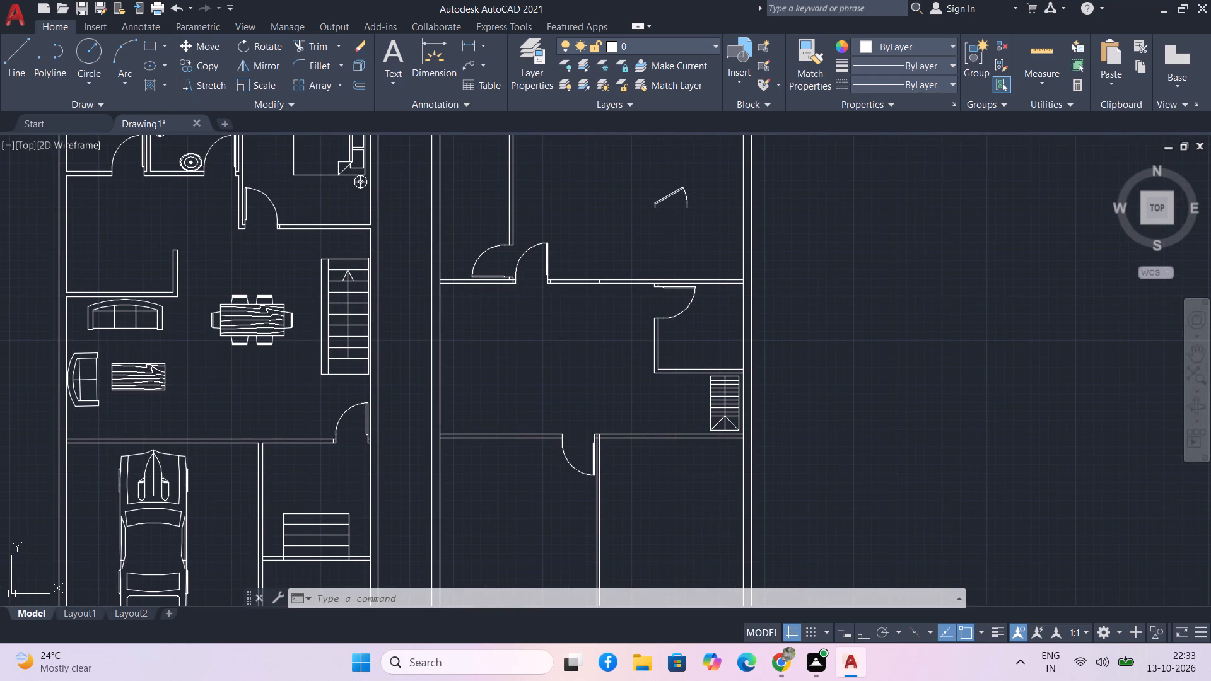
pyautogui.moveTo(565, 347); pyautogui.dragTo(575, 339, button='middle')
pyautogui.click(677, 202)
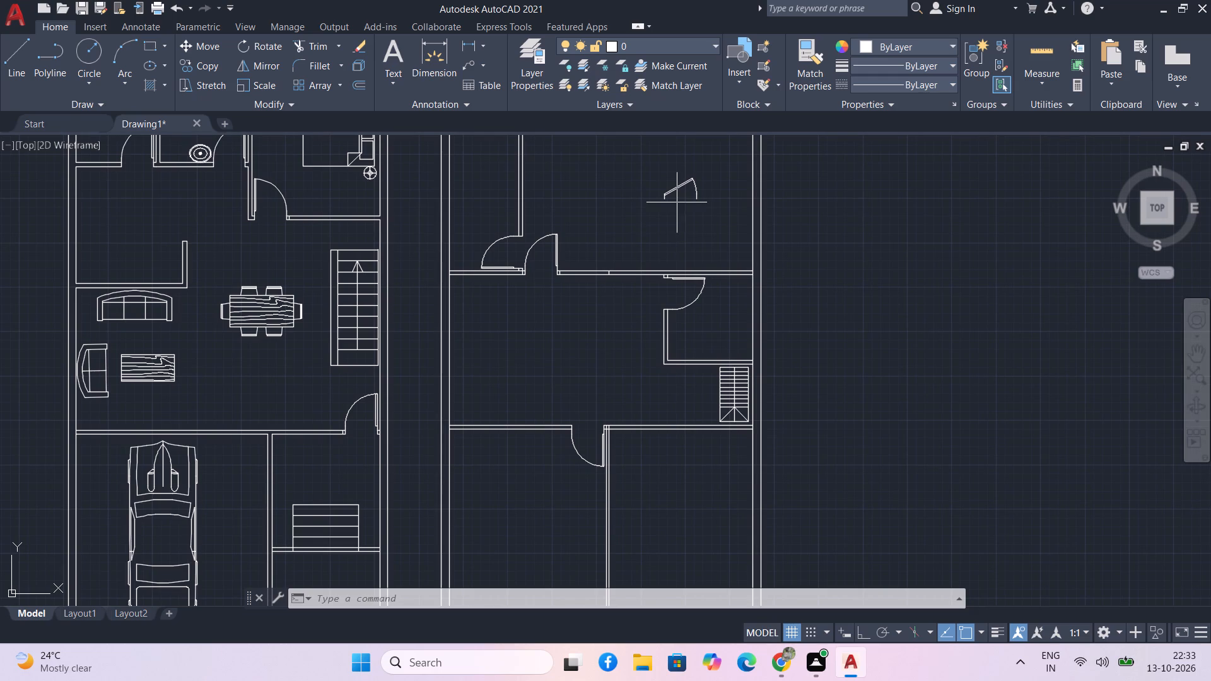
pyautogui.click(655, 184)
pyautogui.press('Delete')
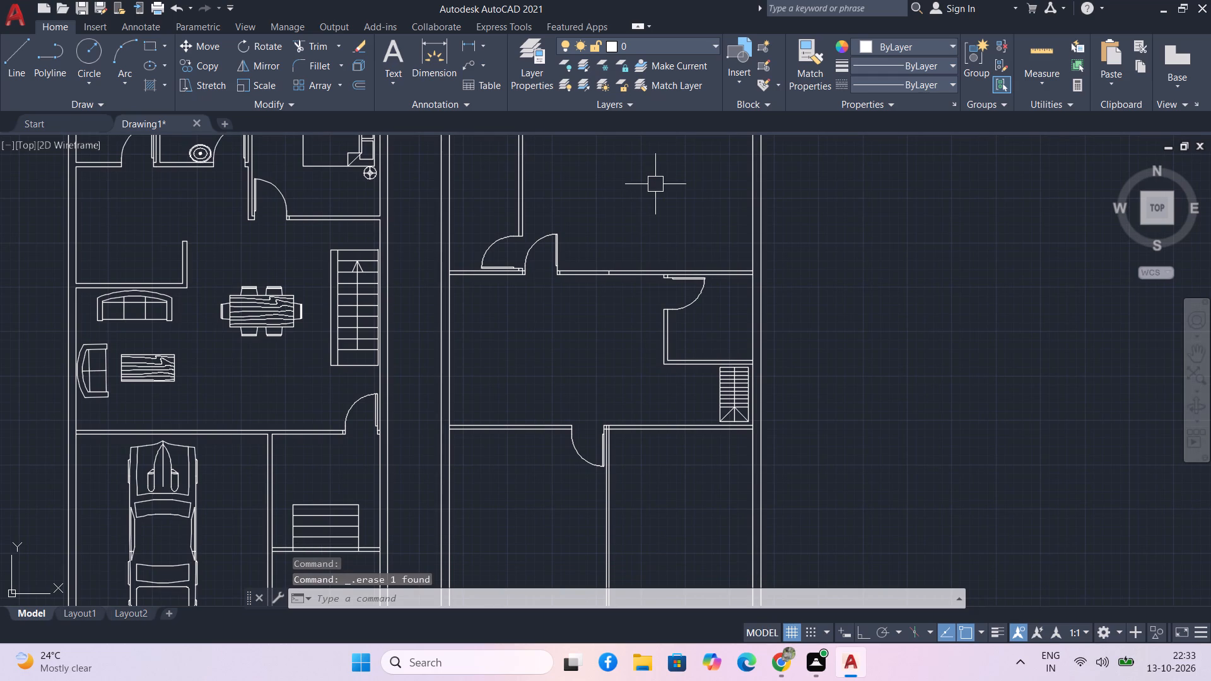
# Copy the bed from the furnished plan's bedroom into the second plan's upper-right room.
pyautogui.moveTo(626, 305); pyautogui.dragTo(600, 341, button='middle')
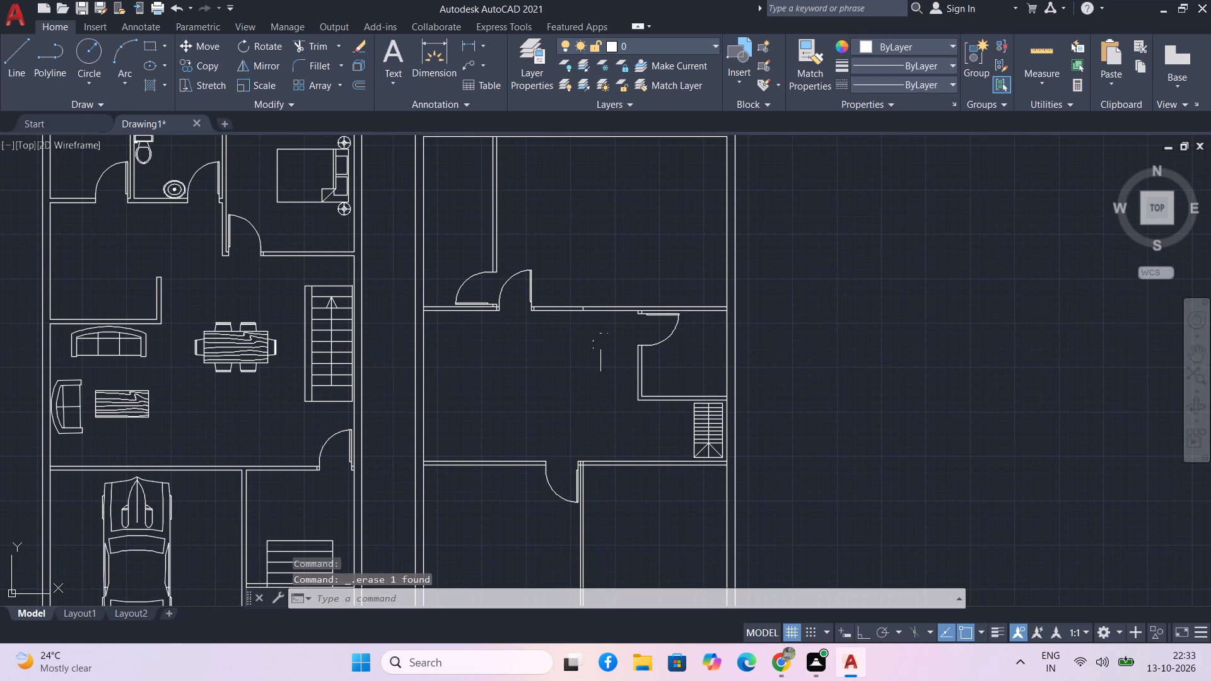
pyautogui.click(318, 228)
pyautogui.click(303, 186)
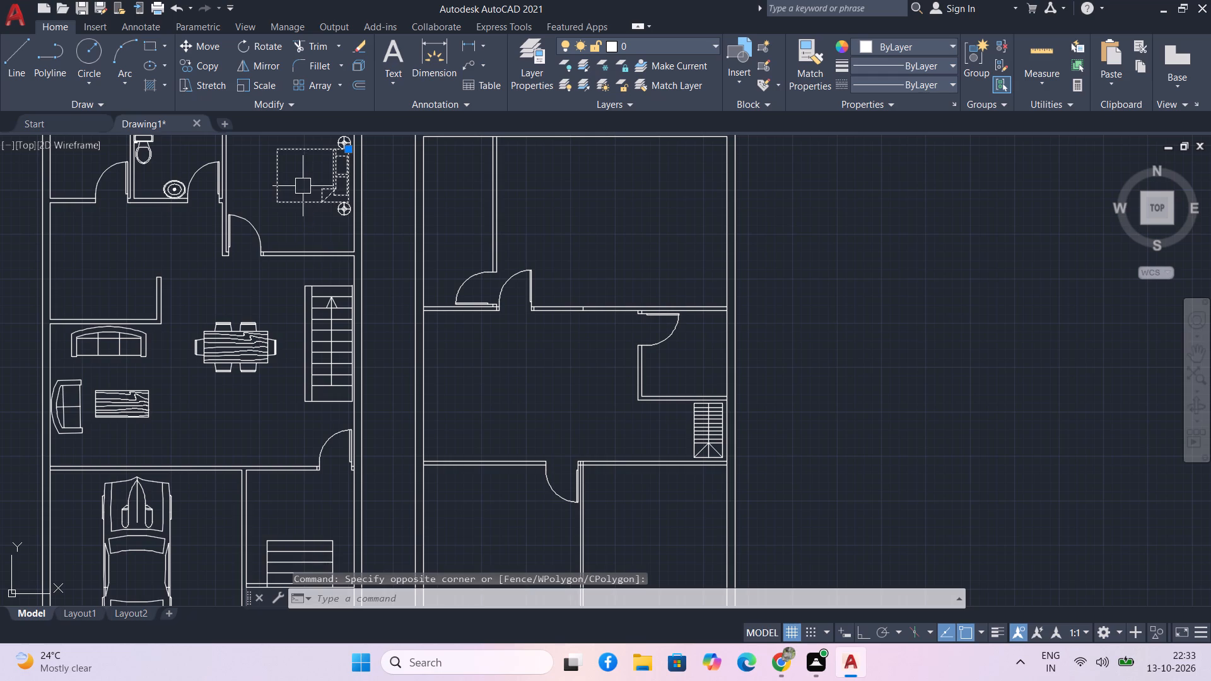
pyautogui.press('c')
pyautogui.write('o')
pyautogui.press('space')
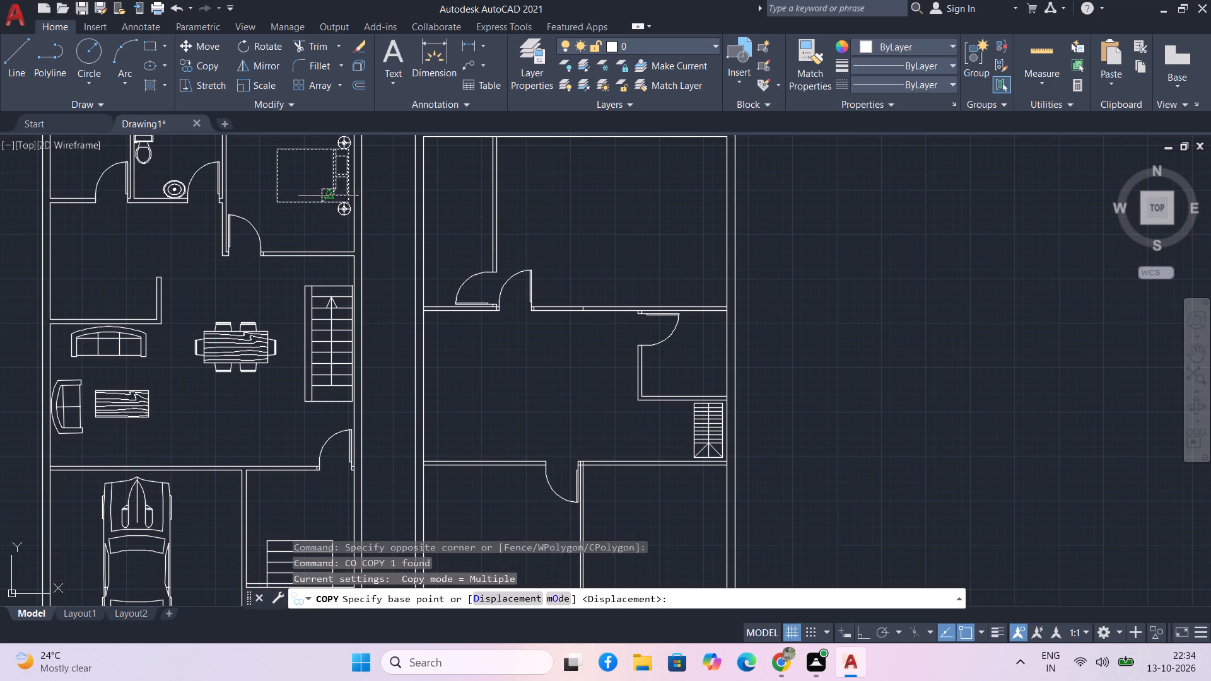
pyautogui.click(324, 195)
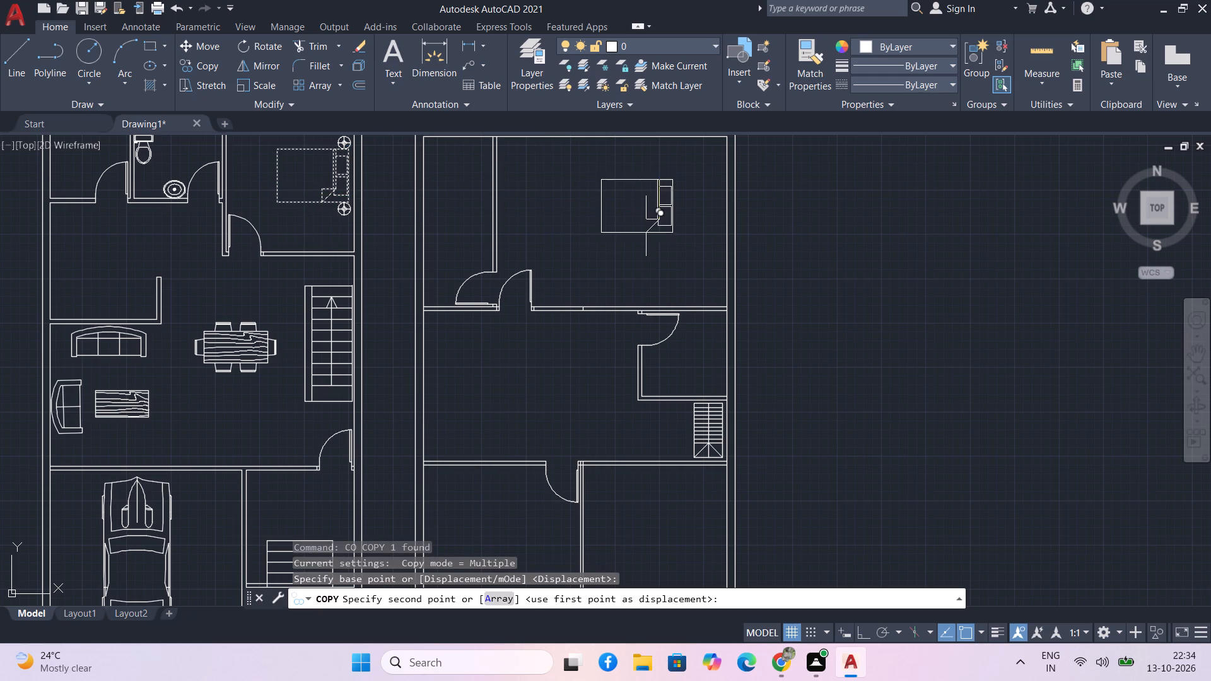
pyautogui.click(645, 227)
pyautogui.press('Escape')
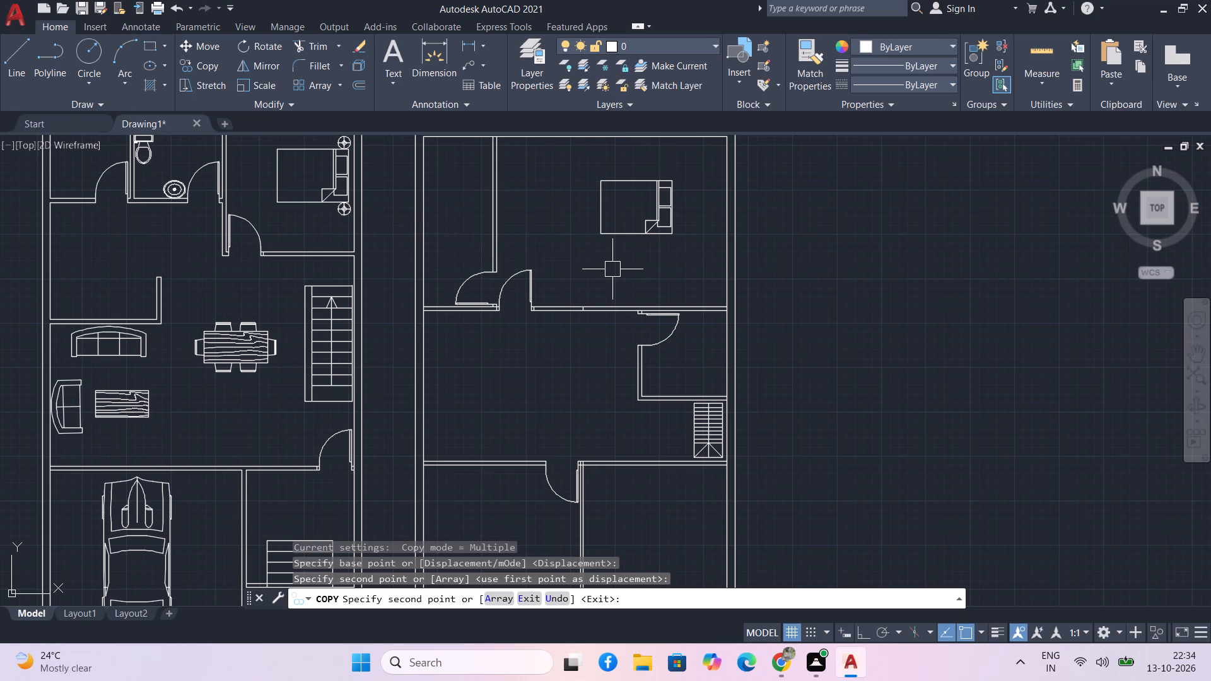
# Scale up the copied bed freehand about its lower-right corner.
pyautogui.moveTo(631, 268); pyautogui.dragTo(633, 252)
pyautogui.moveTo(583, 202); pyautogui.dragTo(576, 201)
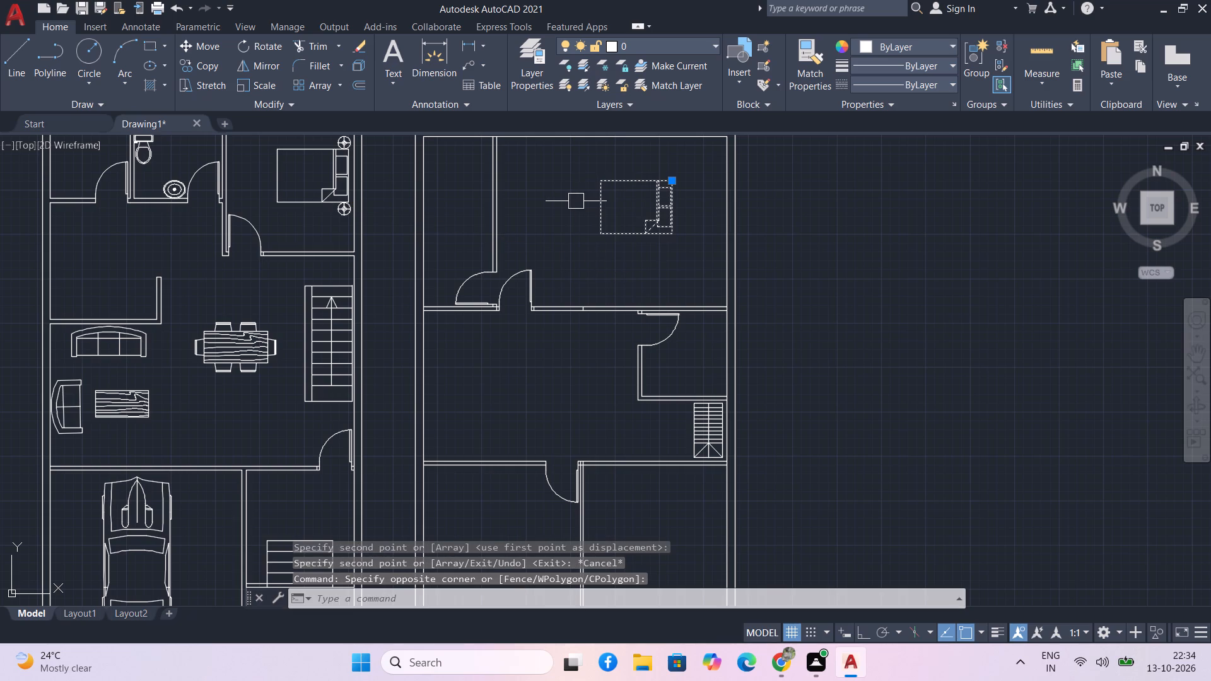
pyautogui.write('sc')
pyautogui.press('space')
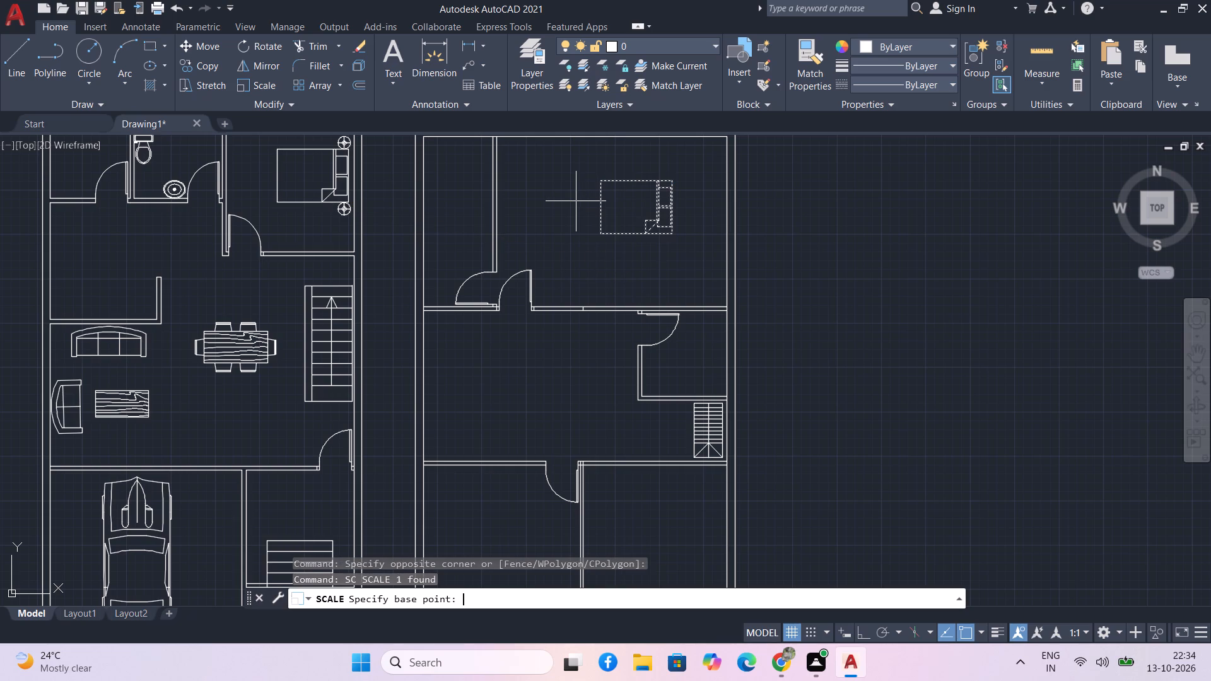
pyautogui.click(676, 235)
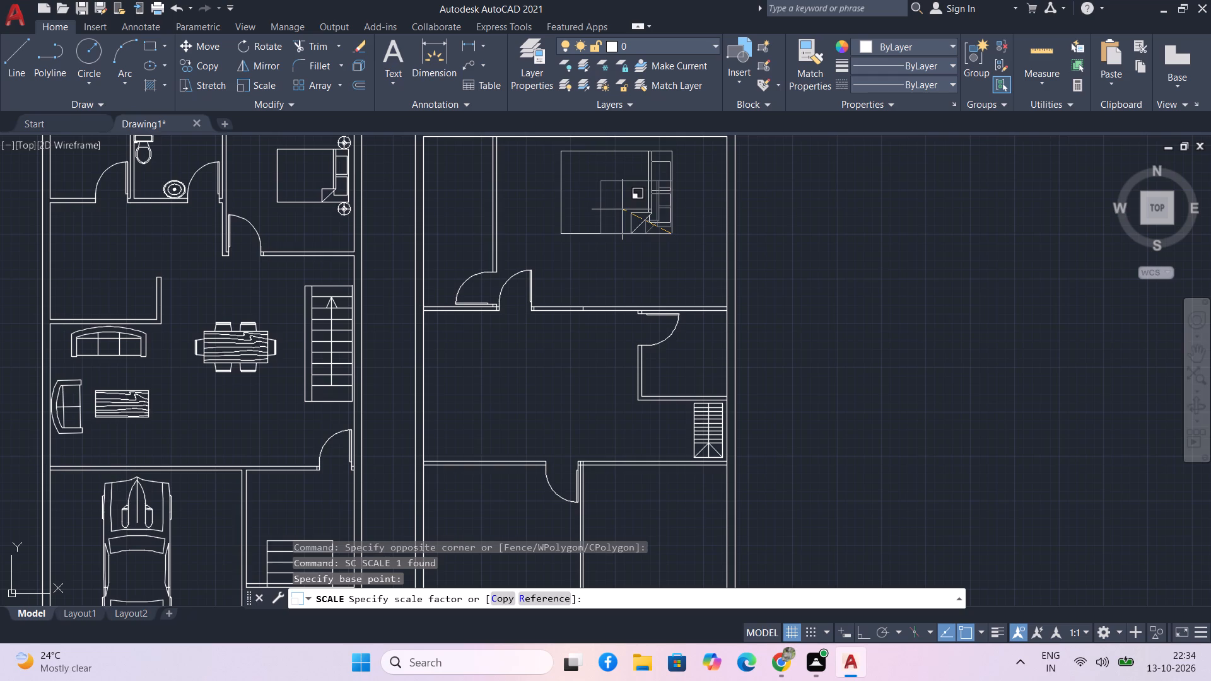
pyautogui.moveTo(622, 209); pyautogui.dragTo(620, 258, button='middle')
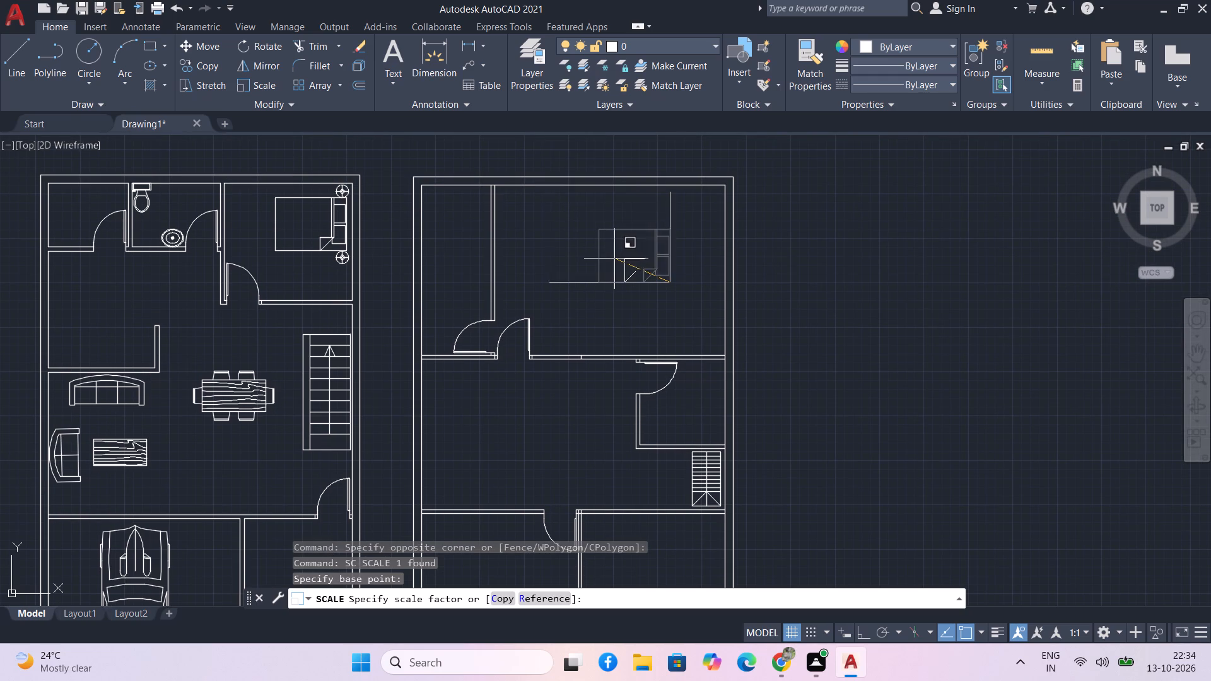
pyautogui.click(615, 259)
# Move the enlarged bed by its lower-right corner so its headboard end sits against the upper-right room's right-hand wall.
pyautogui.click(646, 294)
pyautogui.click(638, 281)
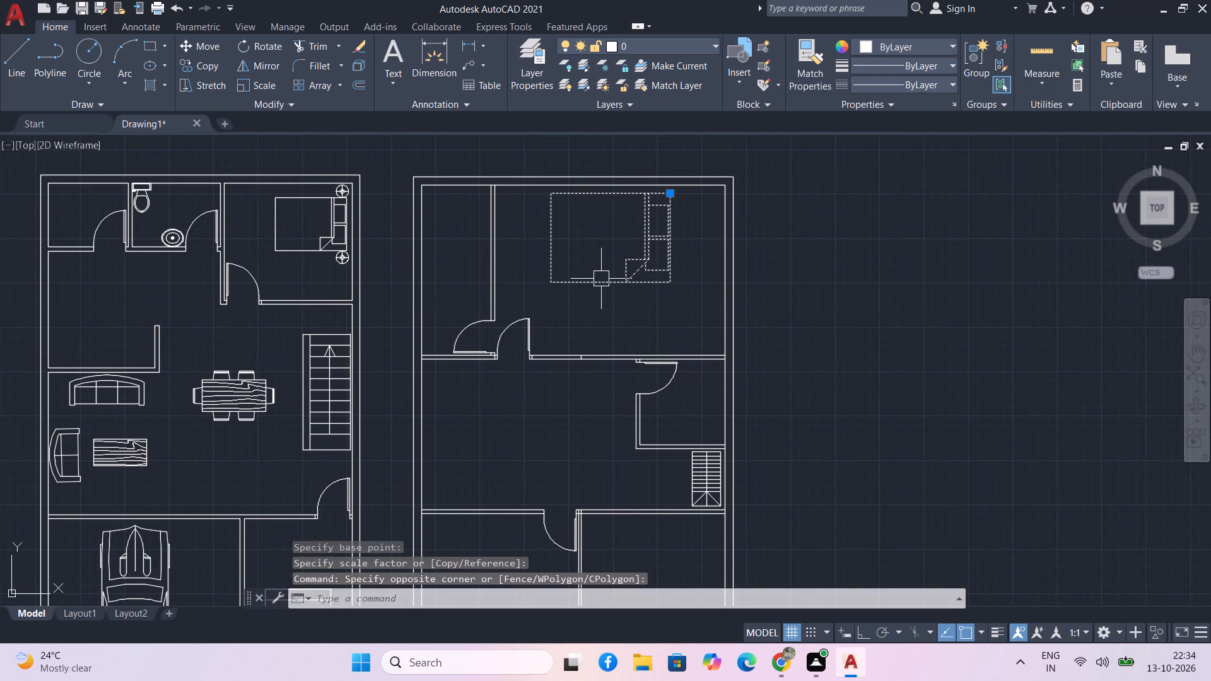
pyautogui.write('m')
pyautogui.press('space')
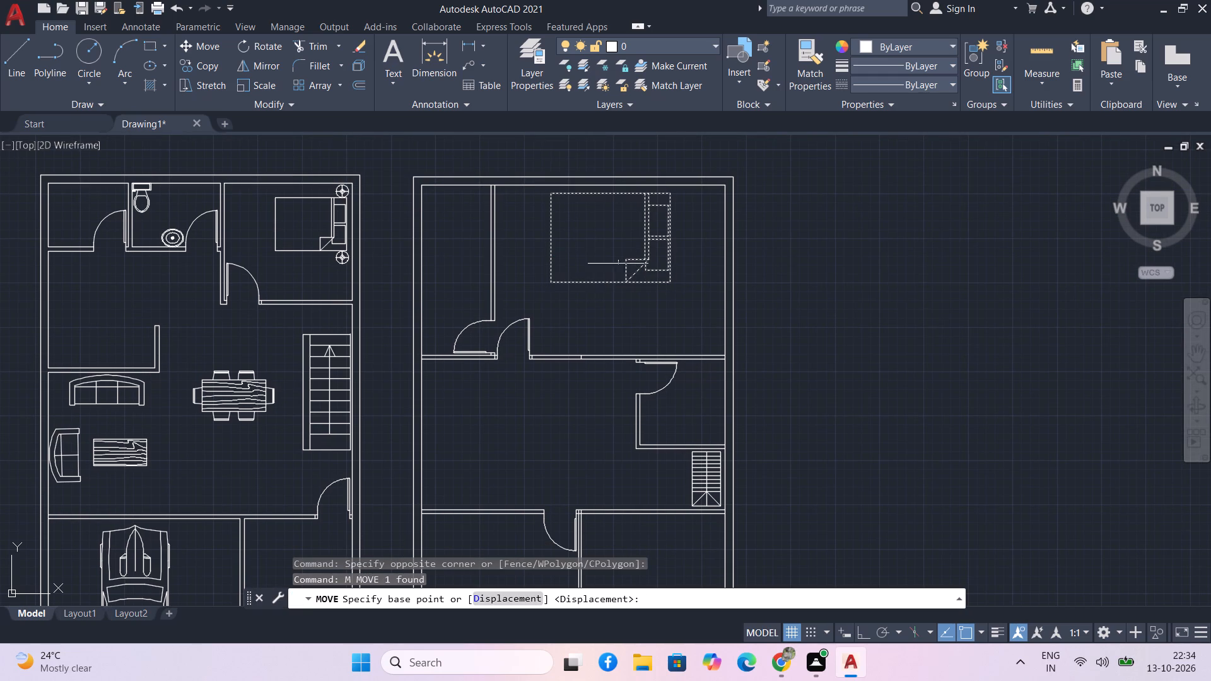
pyautogui.click(670, 282)
pyautogui.scroll(1, 703, 281)
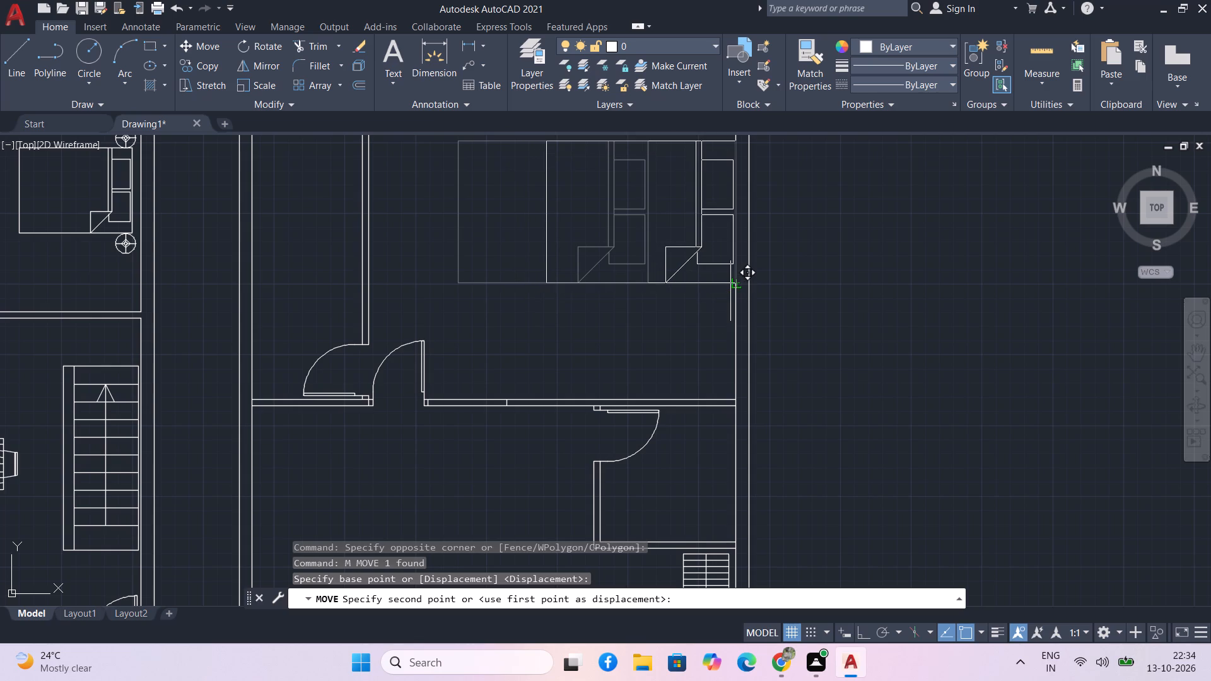
pyautogui.click(730, 291)
# Copy the round bedside lamp from the furnished plan's bedroom to just below the enlarged bed, beside the second plan's right-hand wall.
pyautogui.scroll(-1, 588, 306)
pyautogui.moveTo(588, 311); pyautogui.dragTo(717, 313, button='middle')
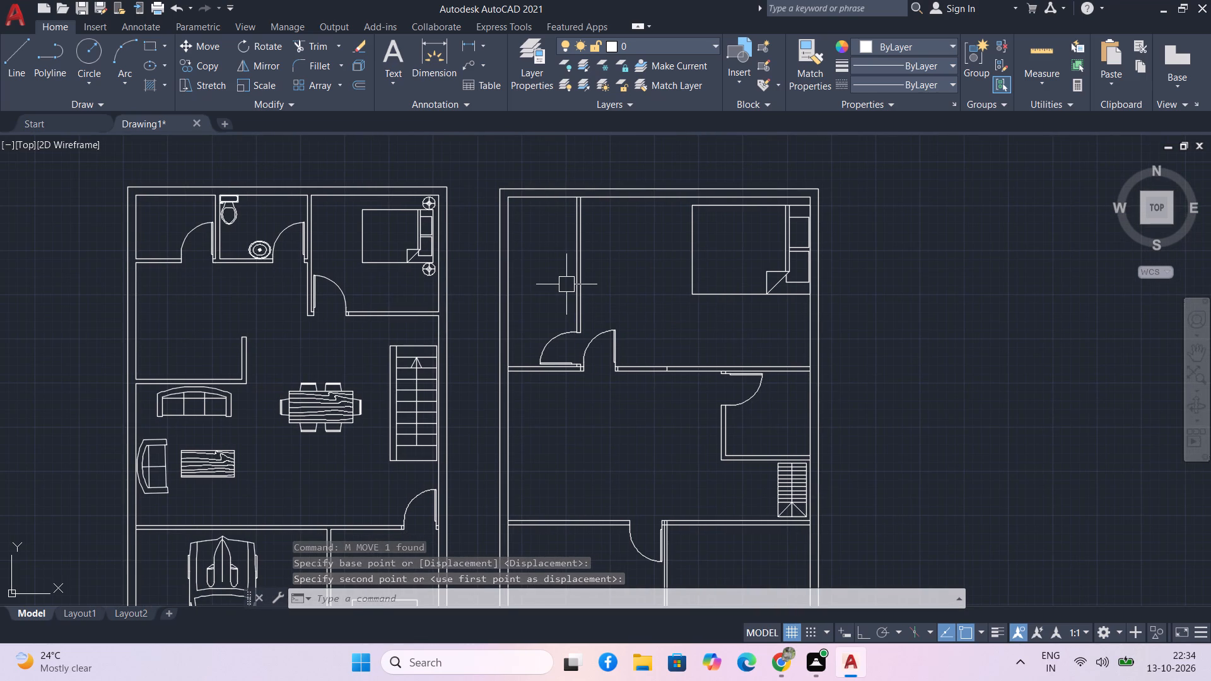
pyautogui.write('co')
pyautogui.press('space')
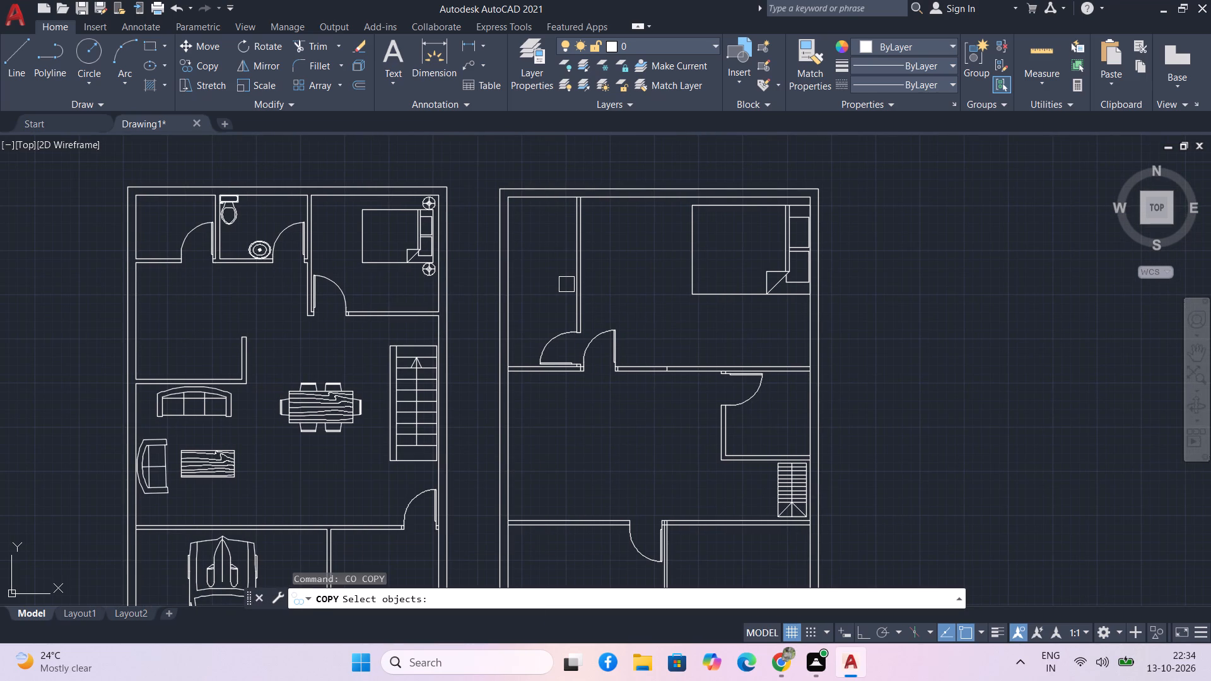
pyautogui.scroll(2, 431, 282)
pyautogui.click(424, 262)
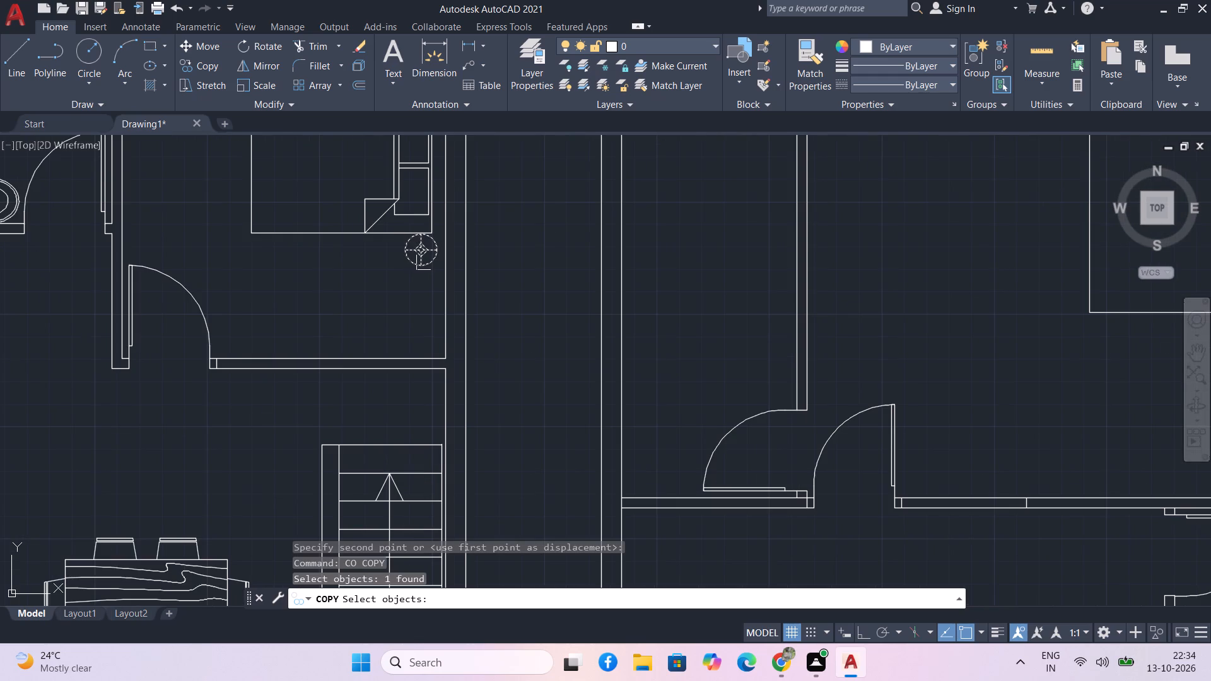
pyautogui.press('space')
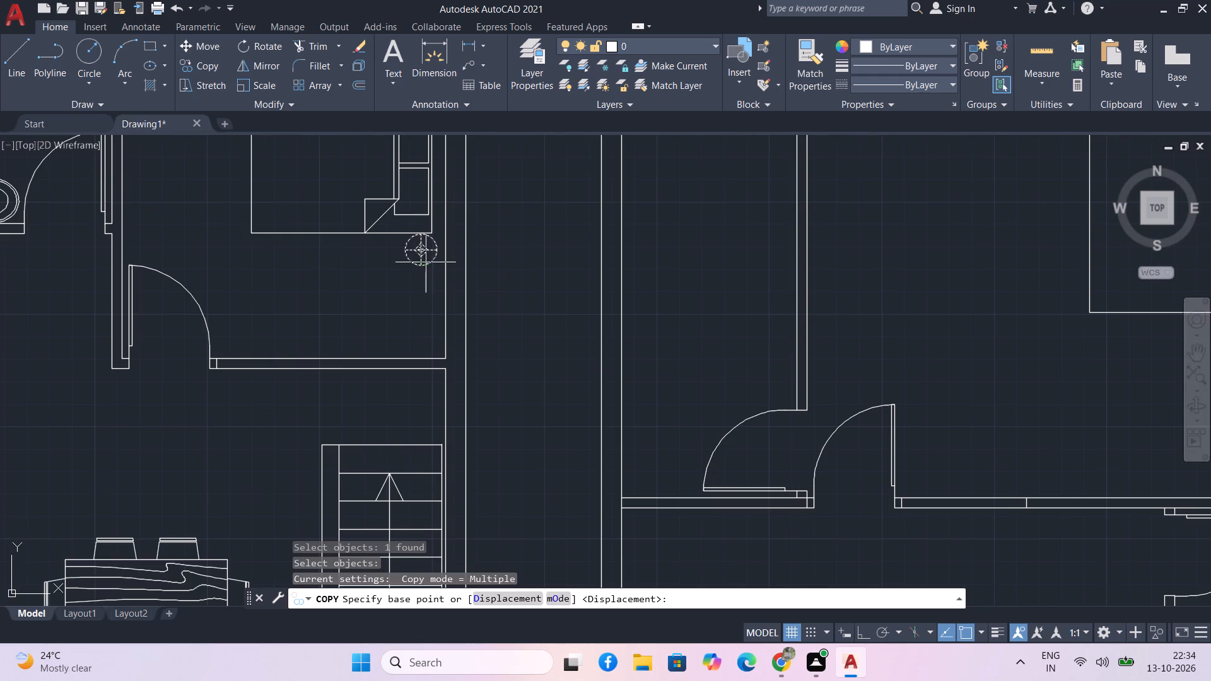
pyautogui.click(424, 267)
pyautogui.scroll(-1, 937, 296)
pyautogui.moveTo(937, 296); pyautogui.dragTo(488, 272, button='middle')
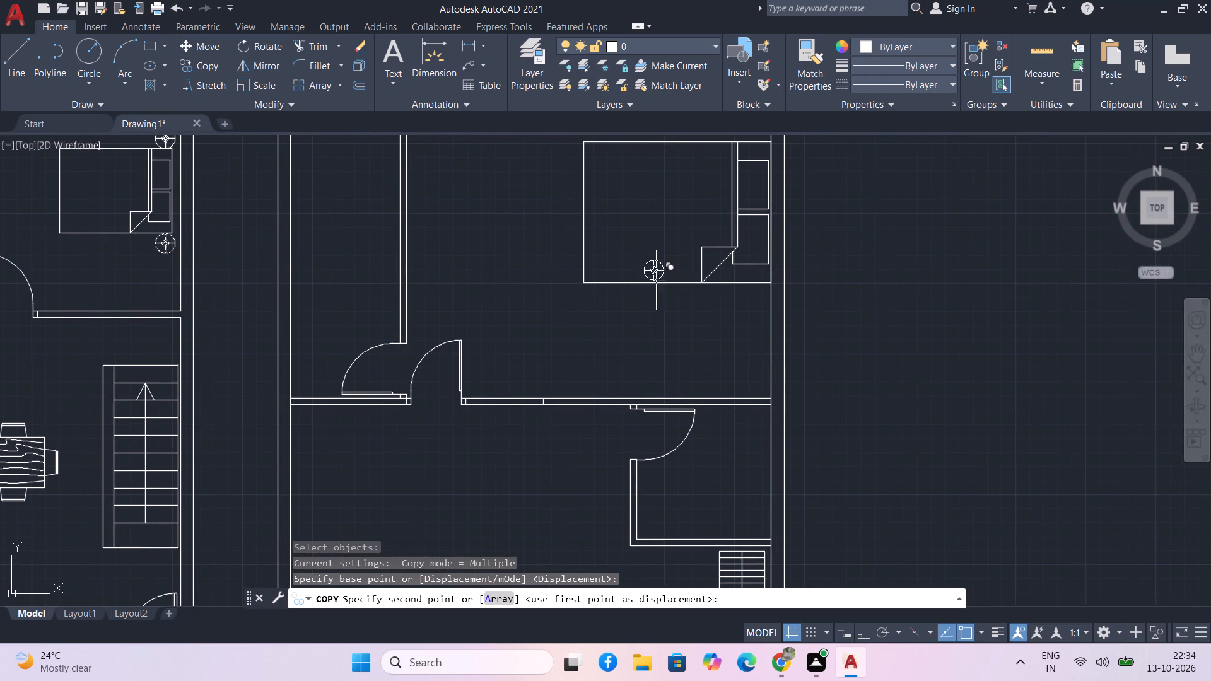
pyautogui.scroll(2, 764, 307)
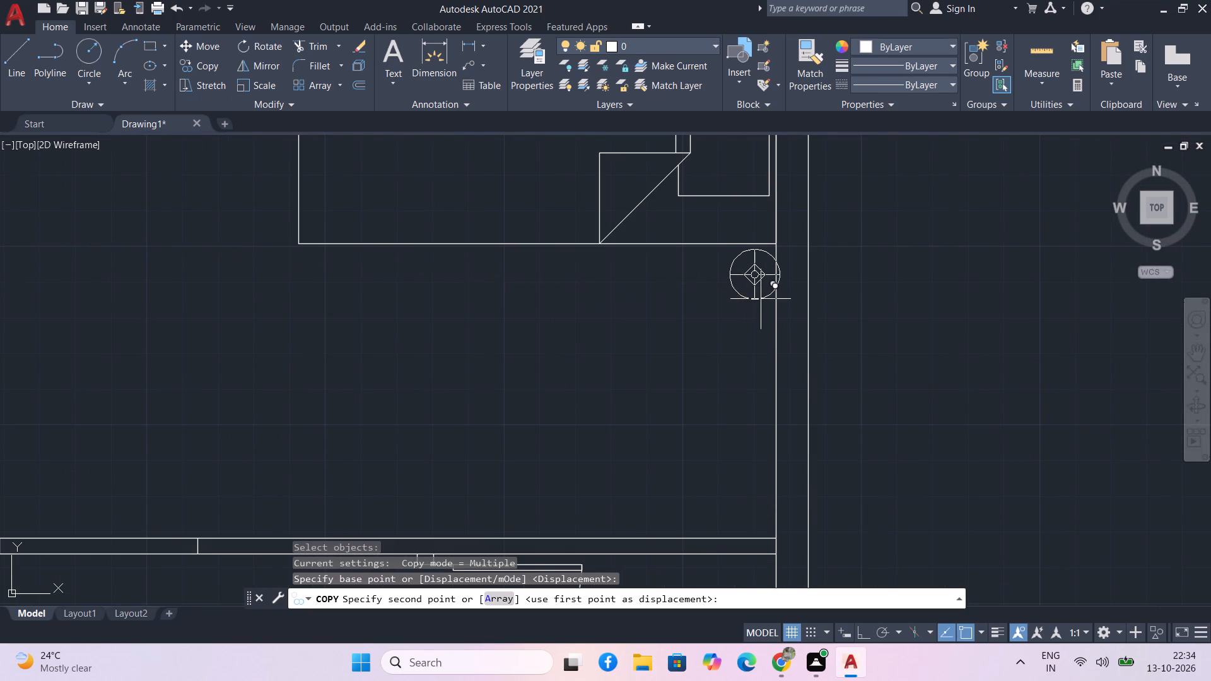
pyautogui.click(756, 295)
pyautogui.scroll(-1, 722, 296)
pyautogui.moveTo(718, 318); pyautogui.dragTo(720, 348, button='middle')
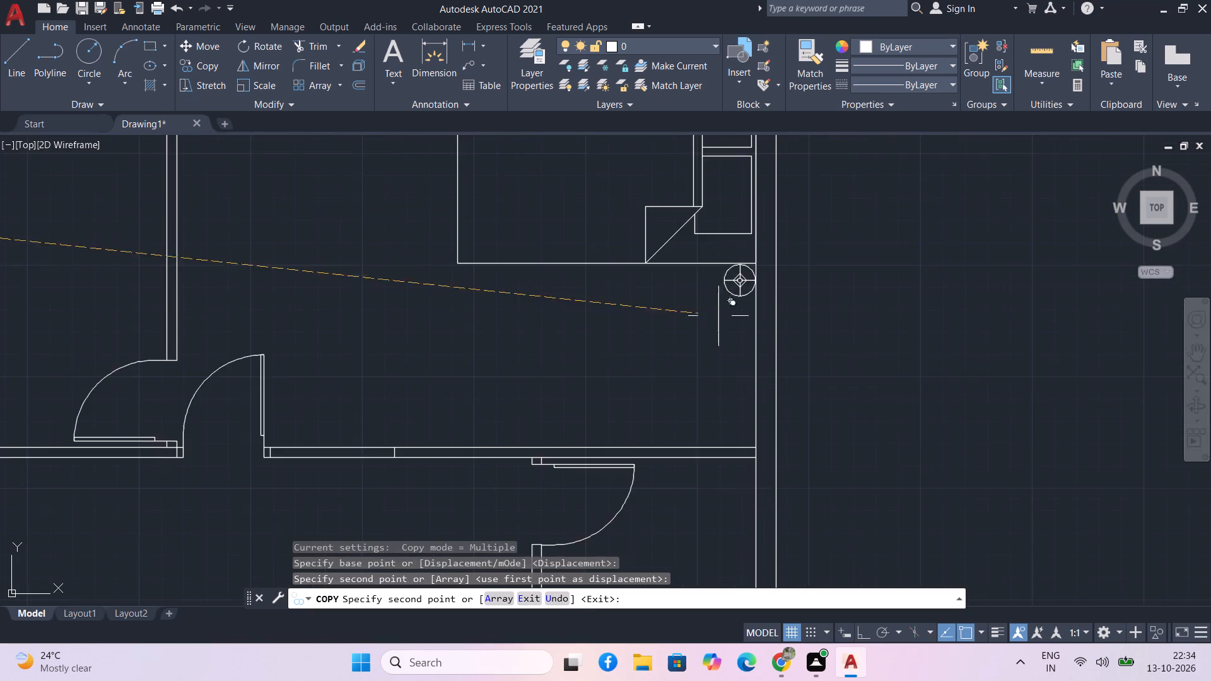
pyautogui.moveTo(720, 348); pyautogui.dragTo(713, 448, button='middle')
pyautogui.scroll(-1, 809, 308)
pyautogui.moveTo(809, 308); pyautogui.dragTo(822, 401, button='middle')
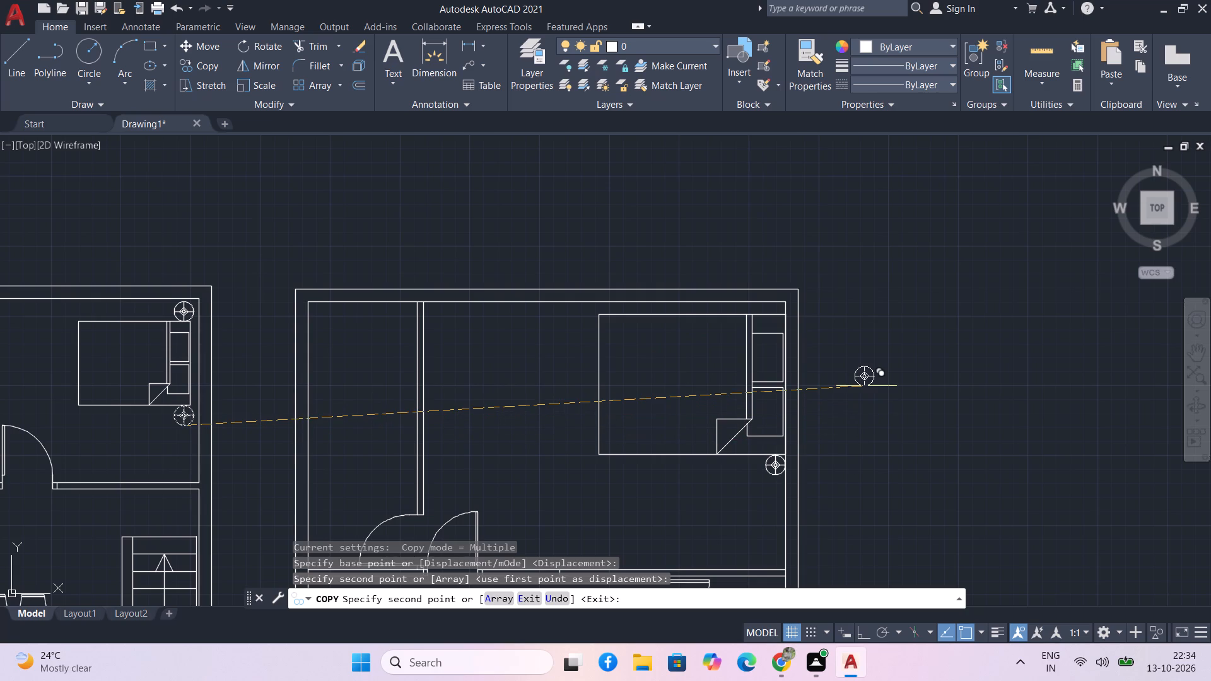
pyautogui.press('Escape')
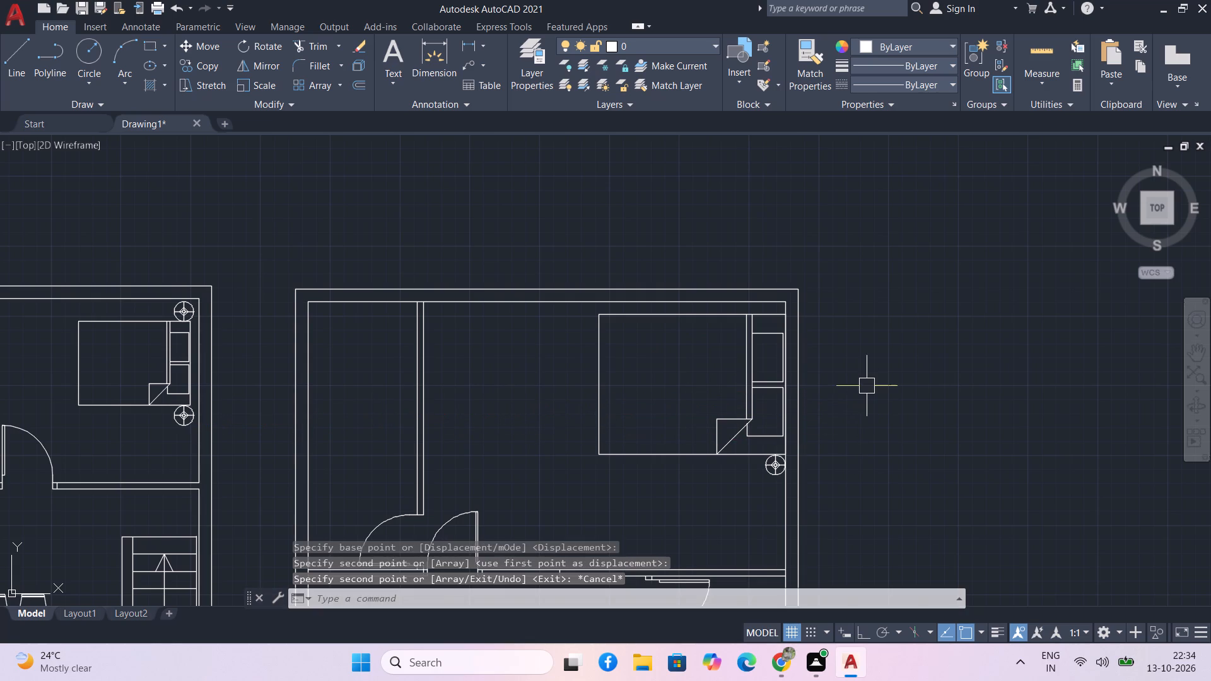
# Copy the two sofas and the wood-grain coffee table from the furnished plan's living room into the second plan's central room, along its left wall.
pyautogui.moveTo(867, 387); pyautogui.dragTo(858, 404, button='middle')
pyautogui.scroll(-1, 891, 389)
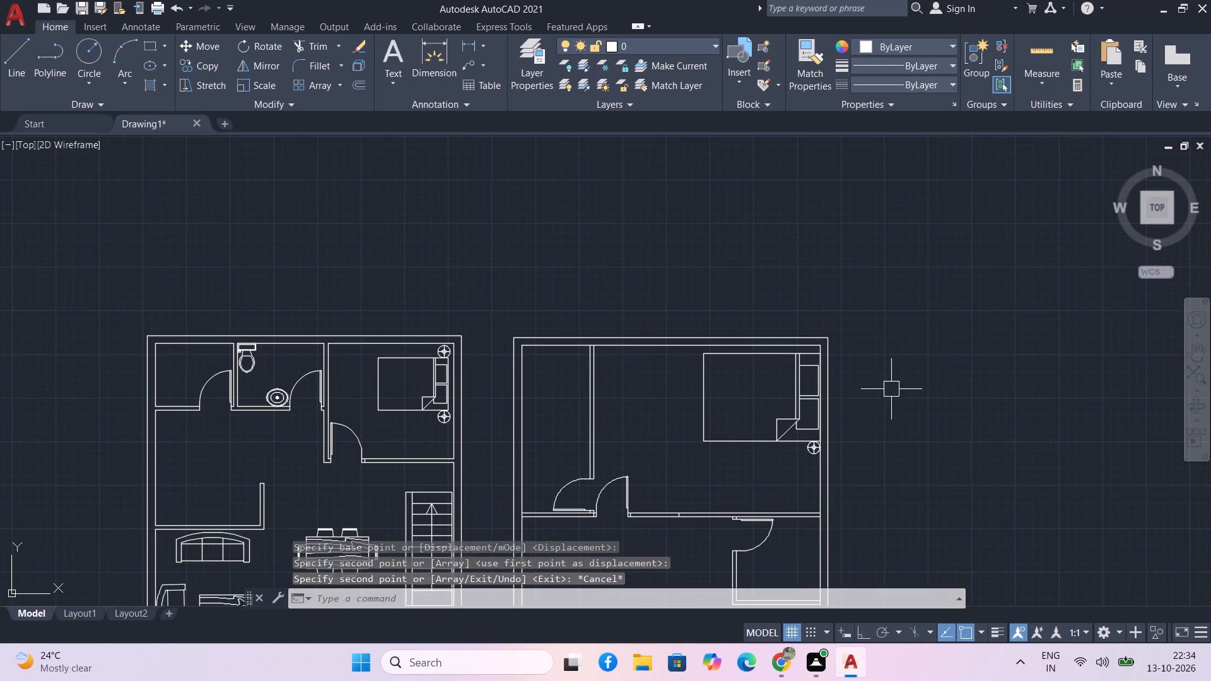
pyautogui.moveTo(892, 428); pyautogui.dragTo(908, 383, button='middle')
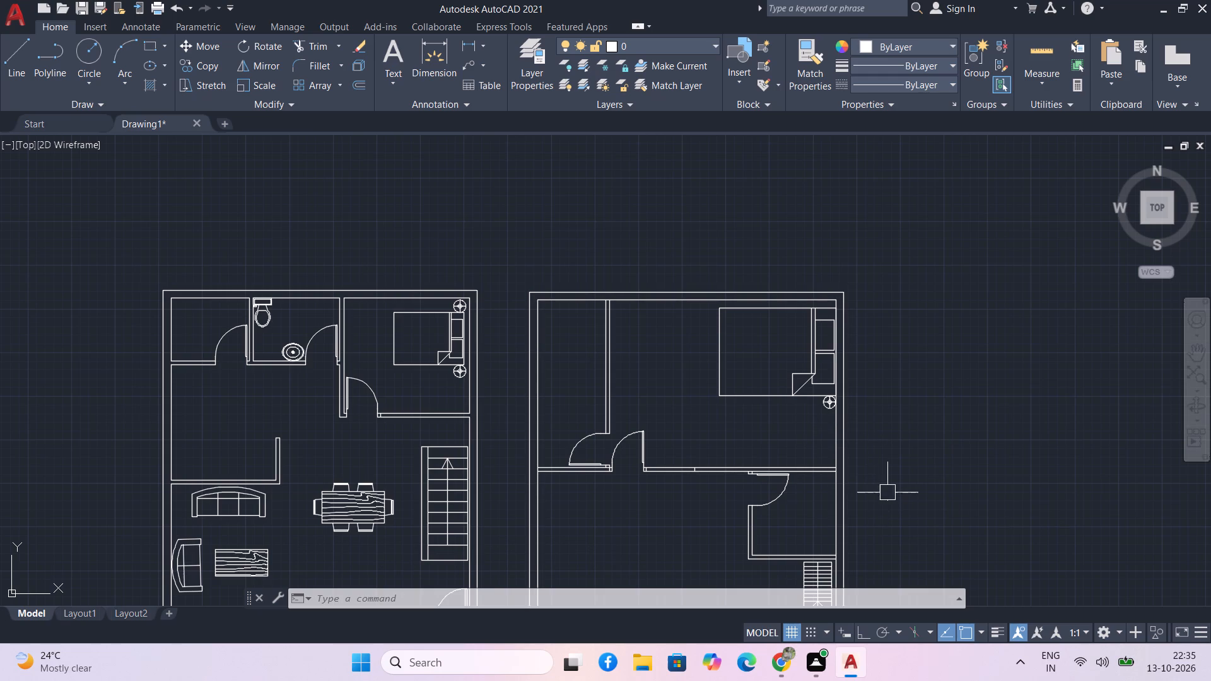
pyautogui.moveTo(894, 492); pyautogui.dragTo(957, 458, button='middle')
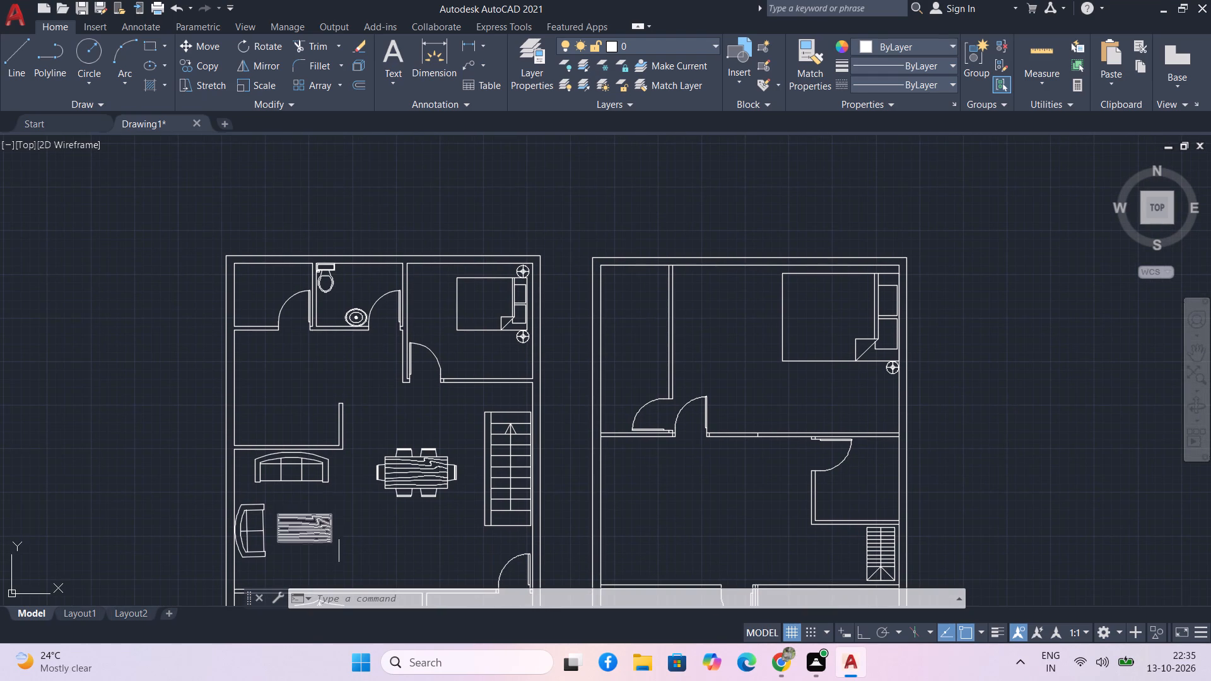
pyautogui.moveTo(365, 546); pyautogui.dragTo(409, 493, button='middle')
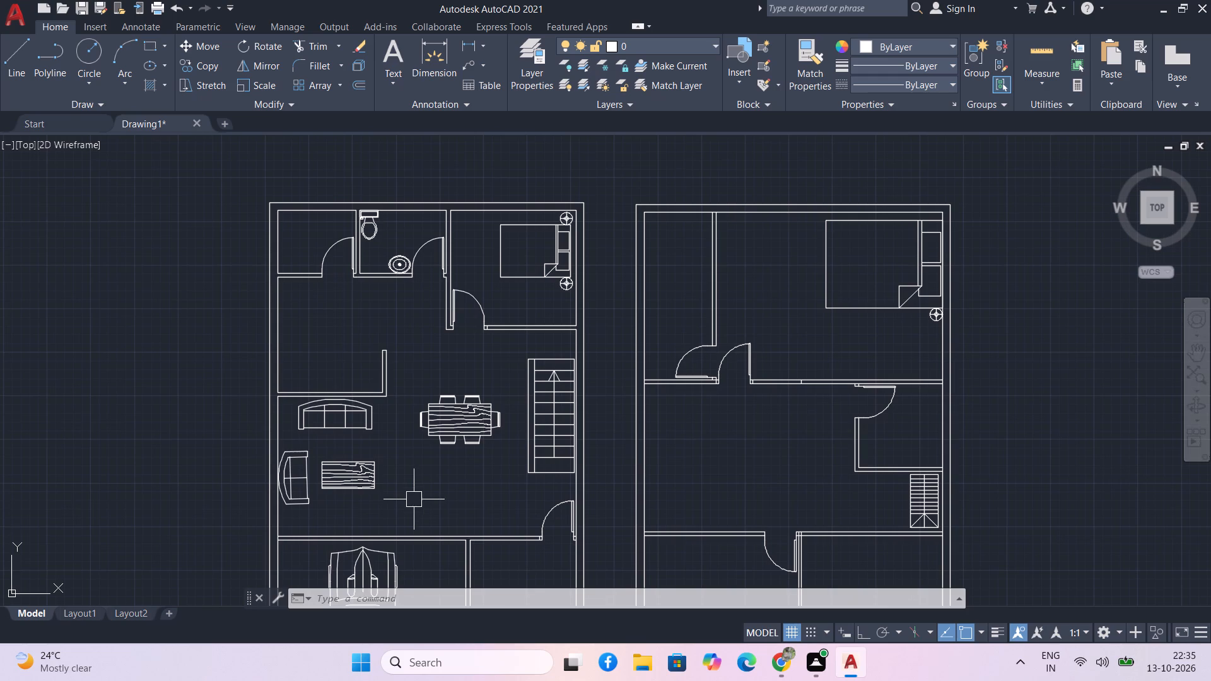
pyautogui.click(417, 501)
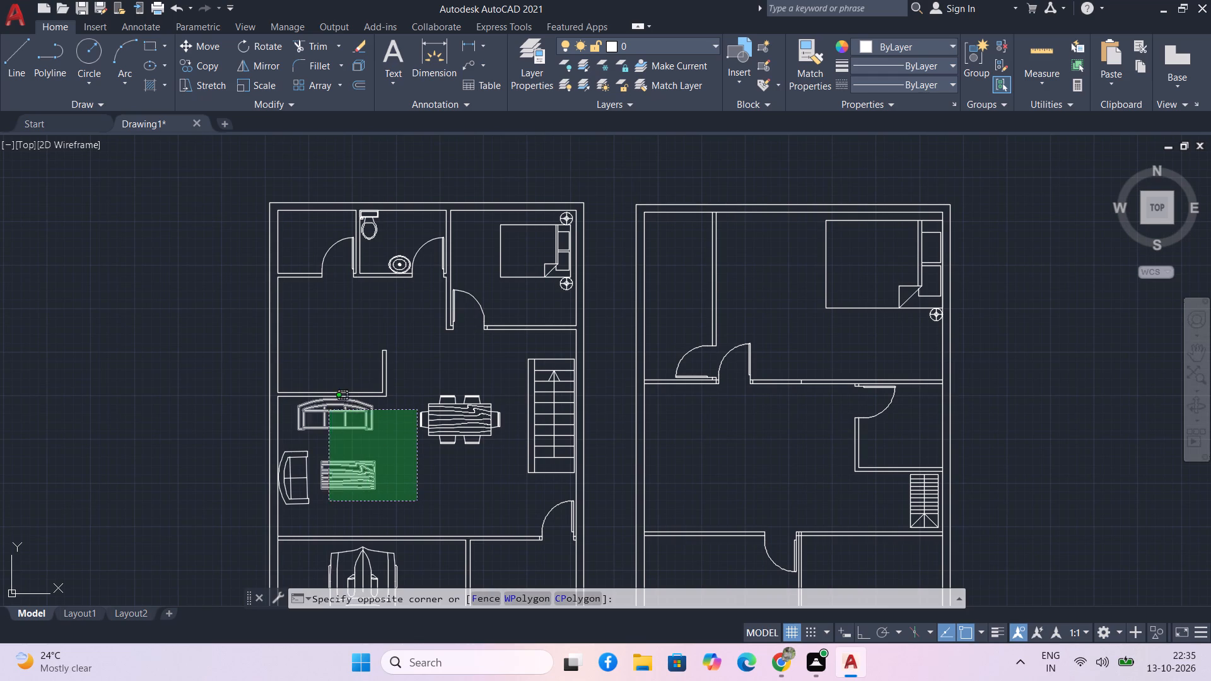
pyautogui.click(290, 410)
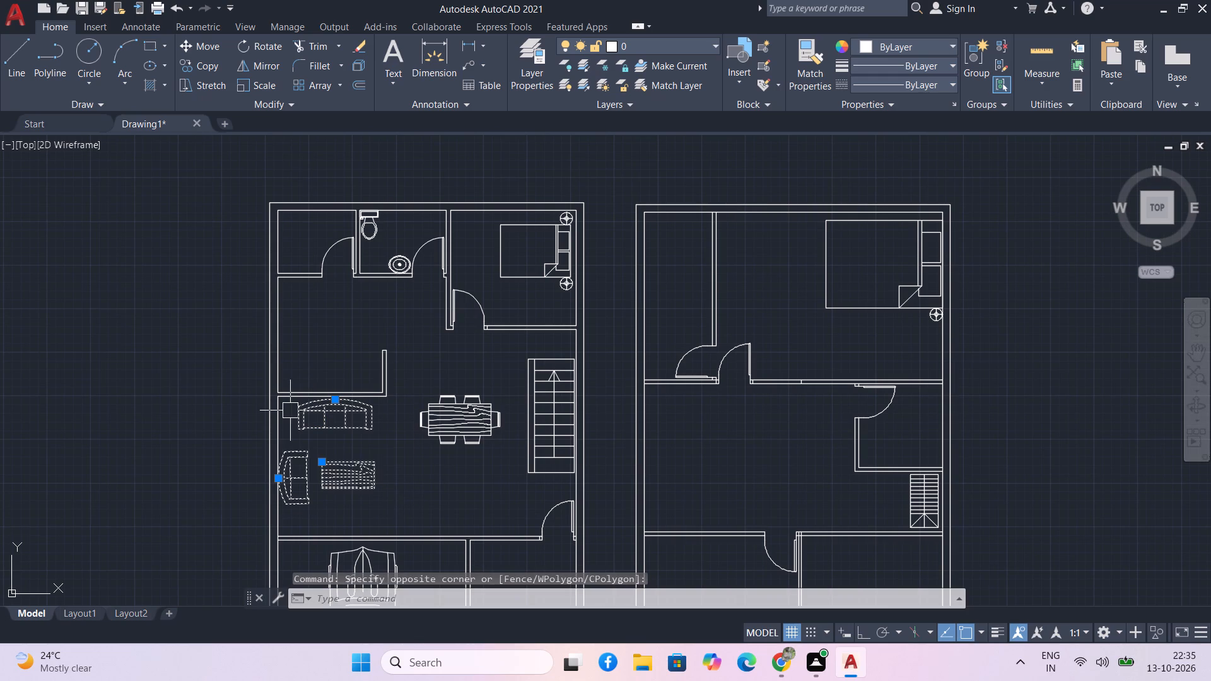
pyautogui.write('xc')
pyautogui.press('BackSpace')
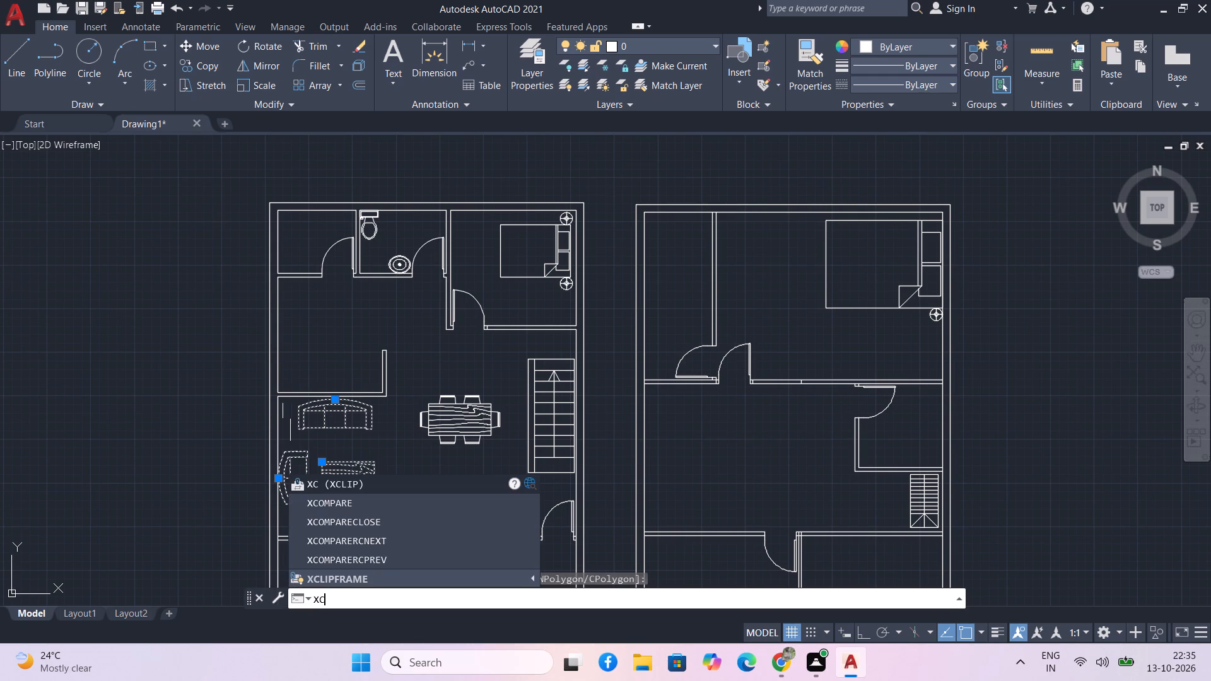
pyautogui.press('BackSpace')
pyautogui.write('co')
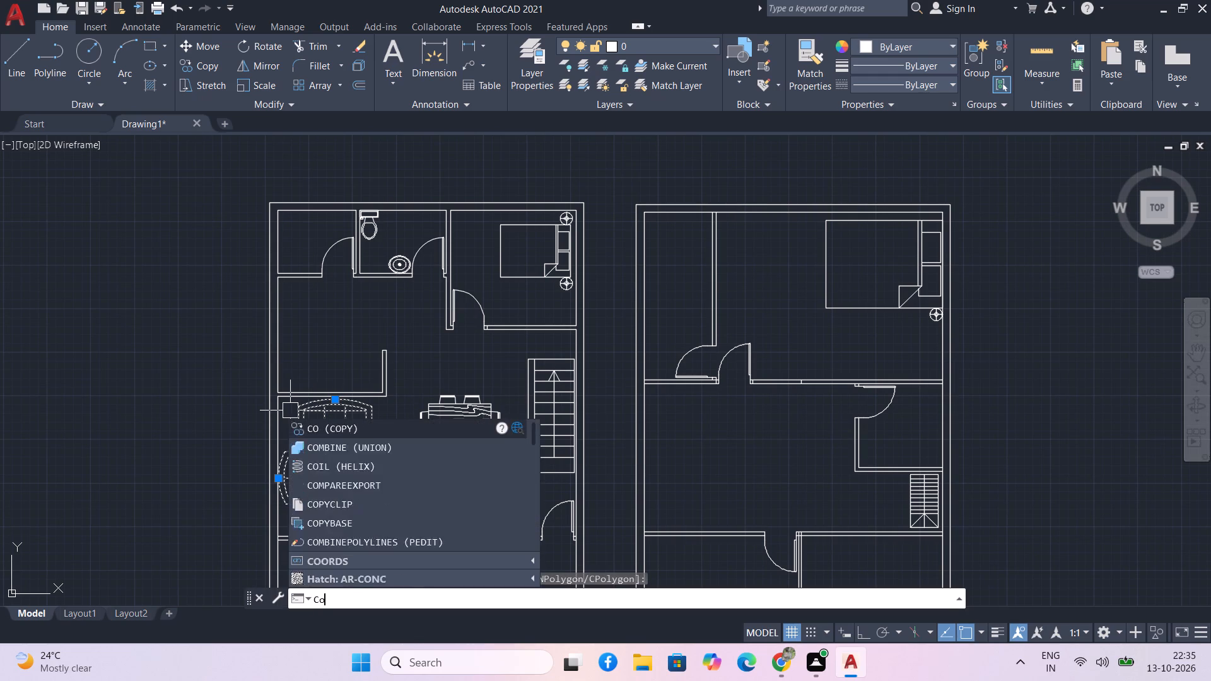
pyautogui.press('space')
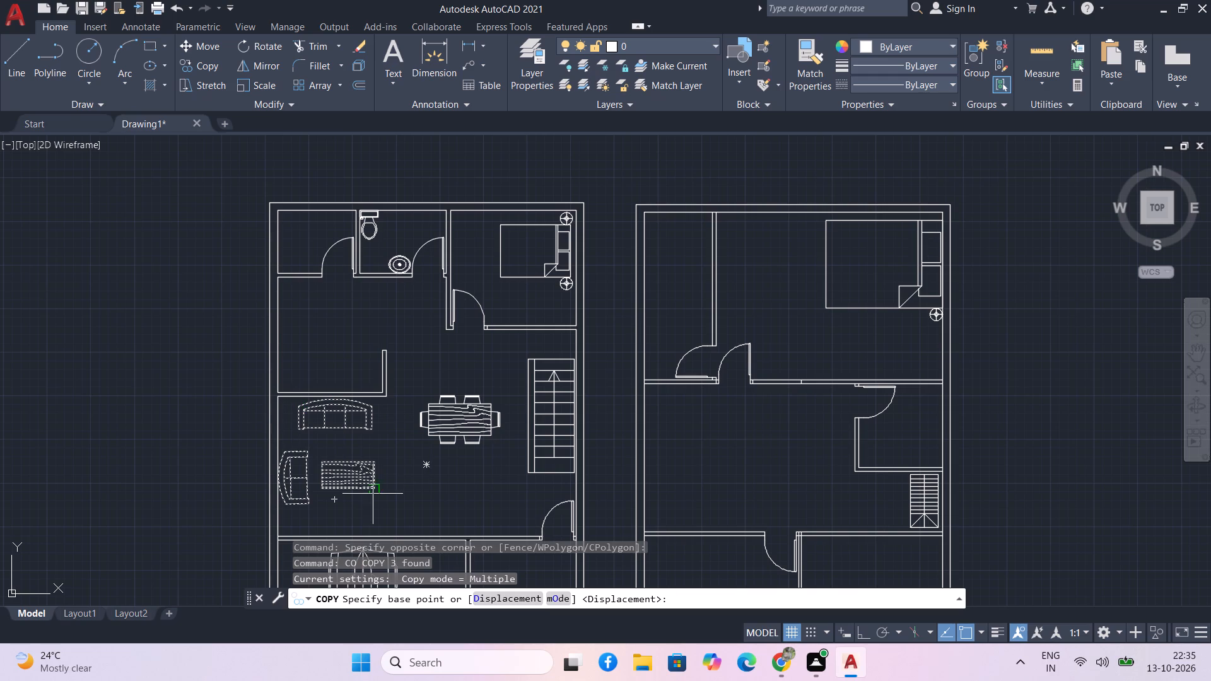
pyautogui.click(375, 495)
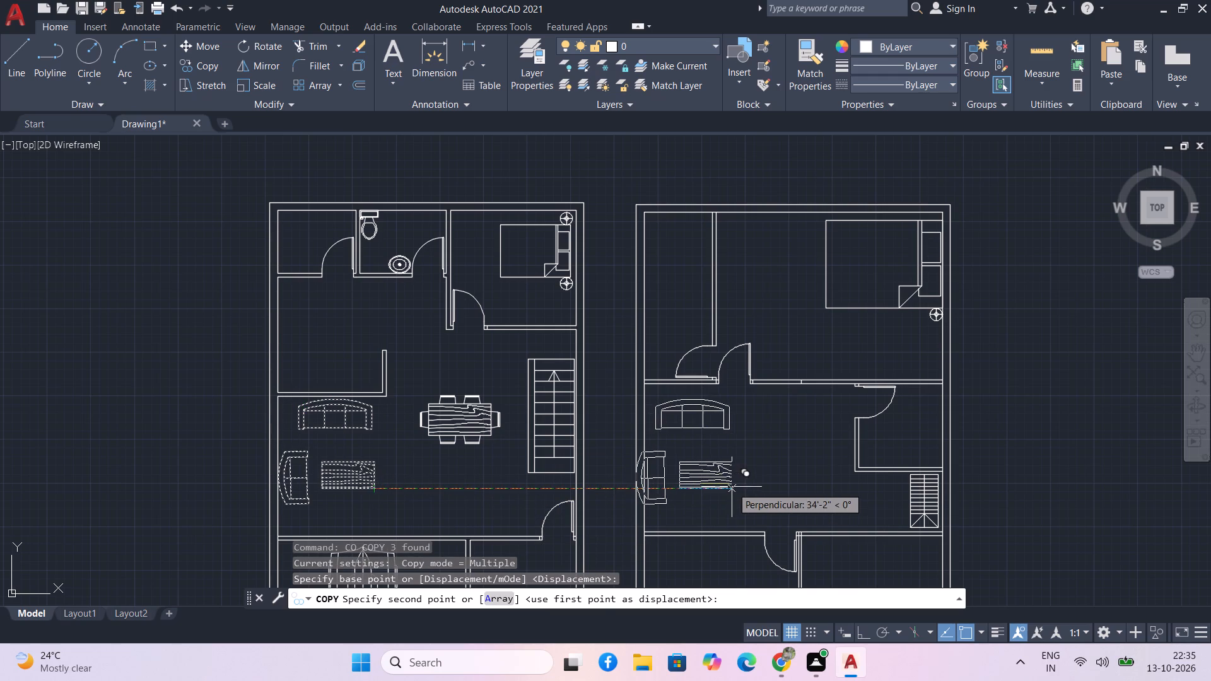
pyautogui.moveTo(732, 487); pyautogui.dragTo(740, 455, button='middle')
pyautogui.scroll(1, 742, 447)
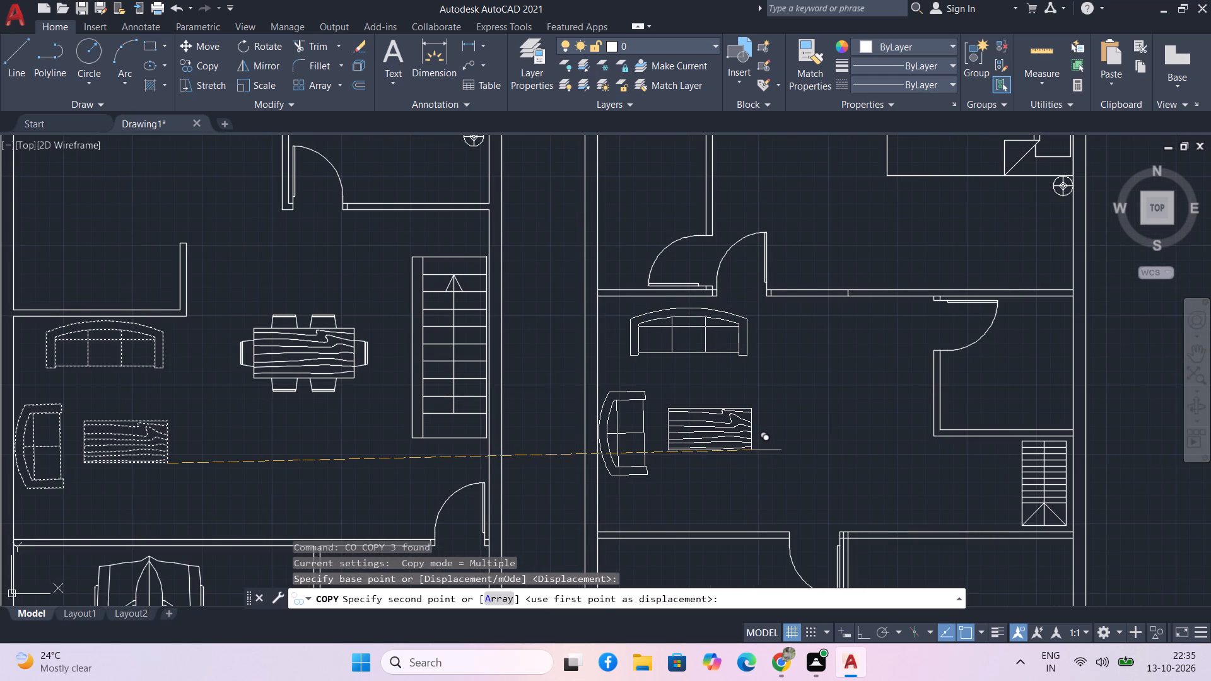
pyautogui.click(751, 450)
pyautogui.scroll(-1, 781, 465)
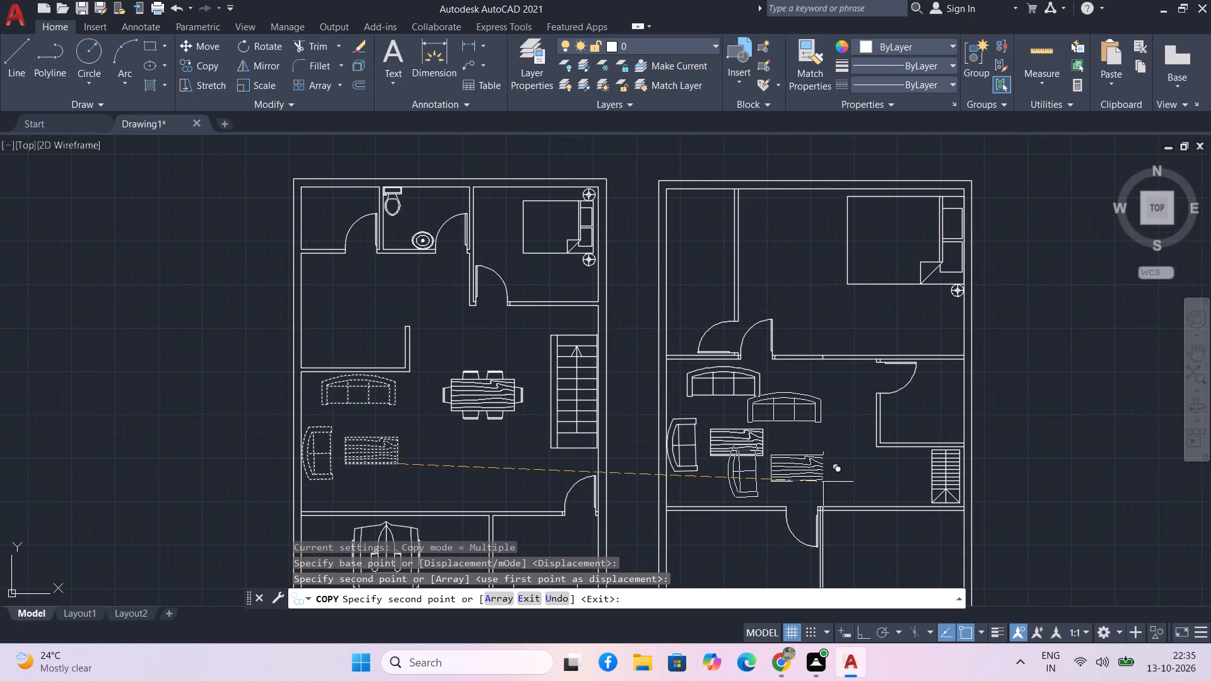
pyautogui.press('Escape')
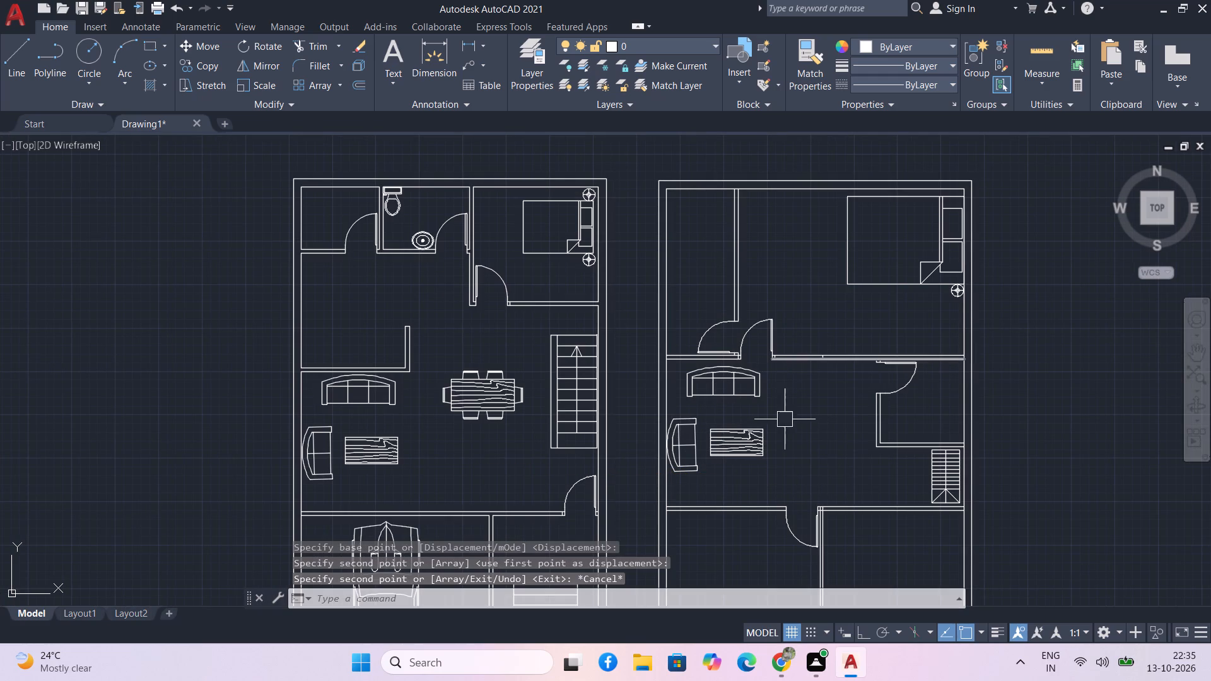
# Scale down the copied sofas and coffee table together freehand about the upper sofa's lower-left corner.
pyautogui.click(792, 470)
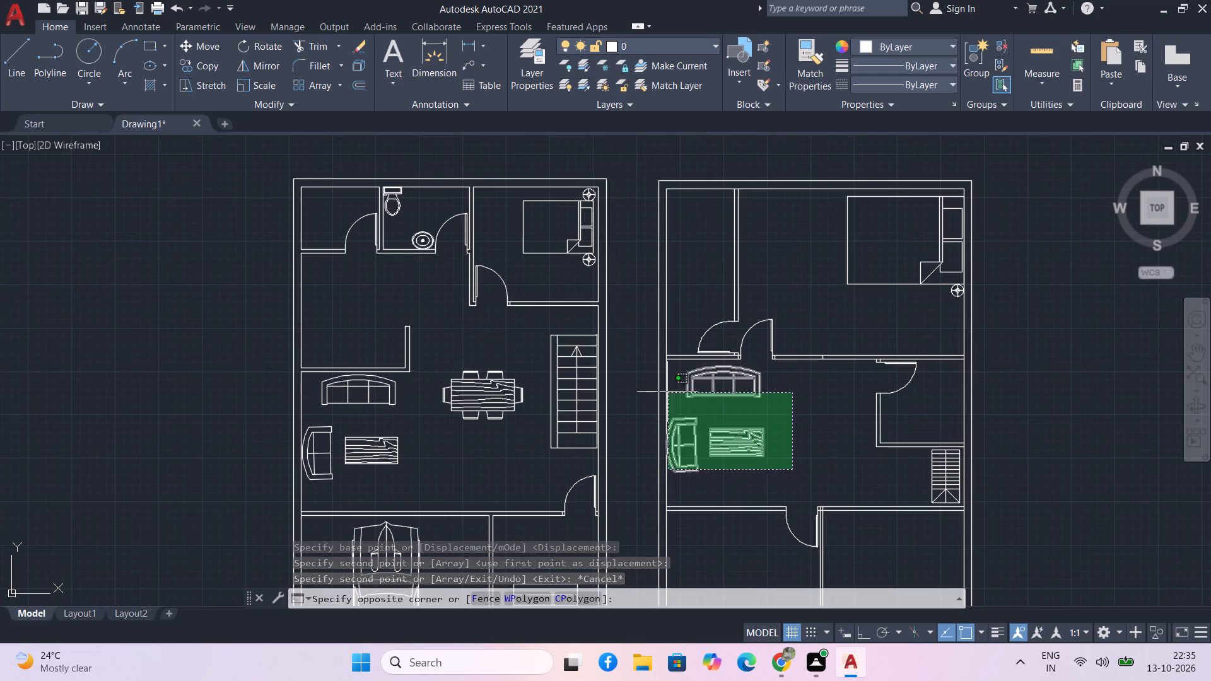
pyautogui.click(672, 387)
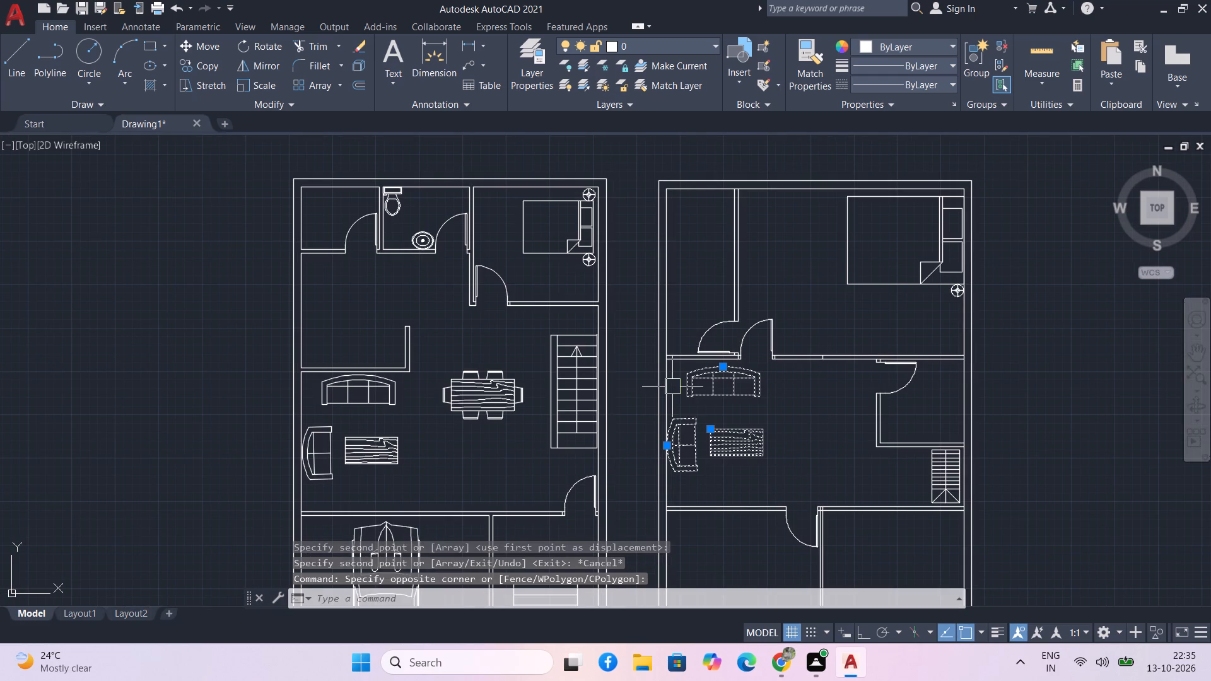
pyautogui.write('sc')
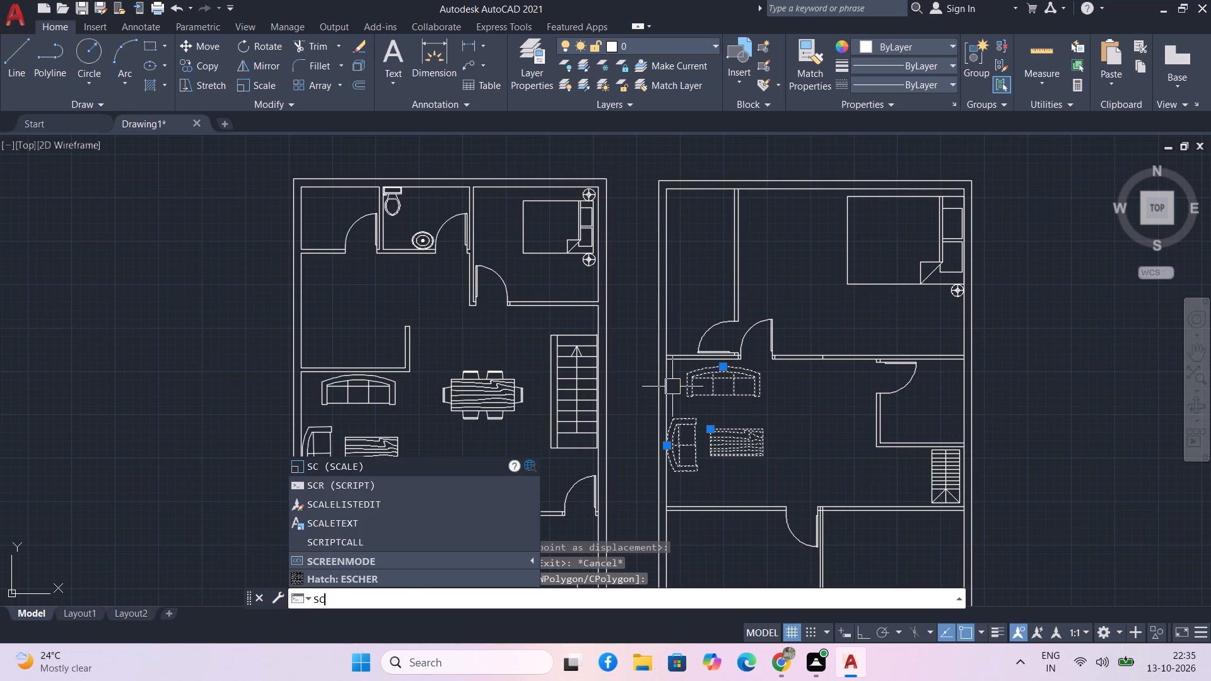
pyautogui.press('space')
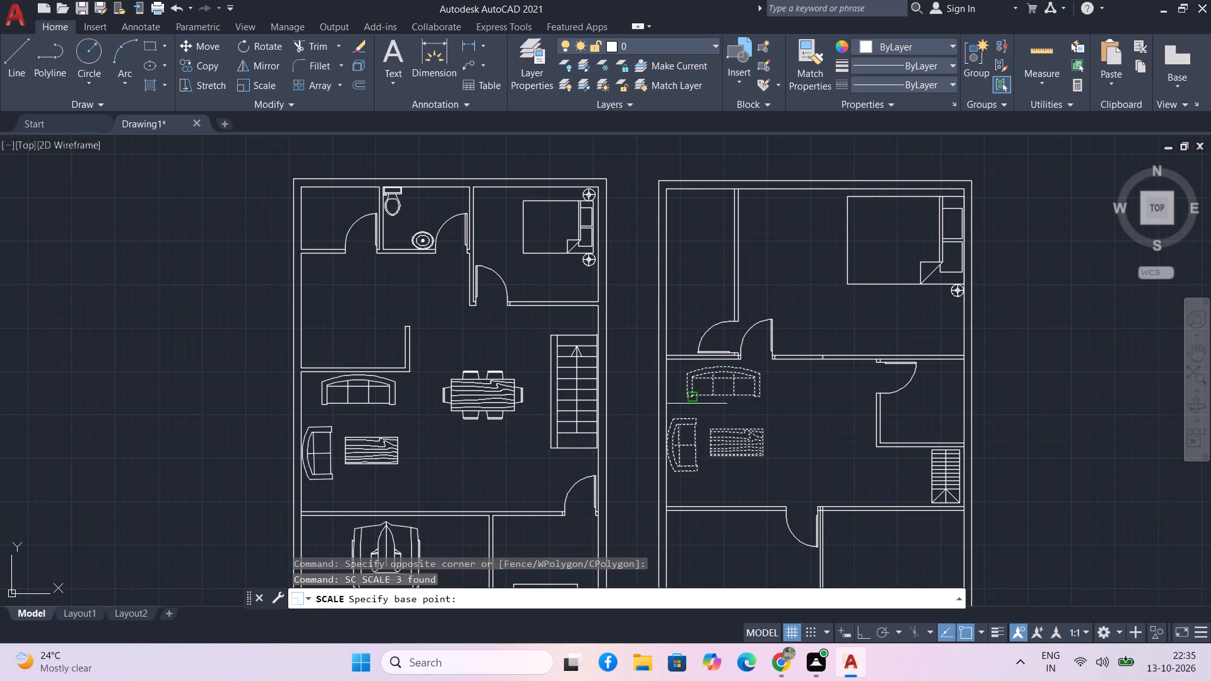
pyautogui.scroll(2, 679, 401)
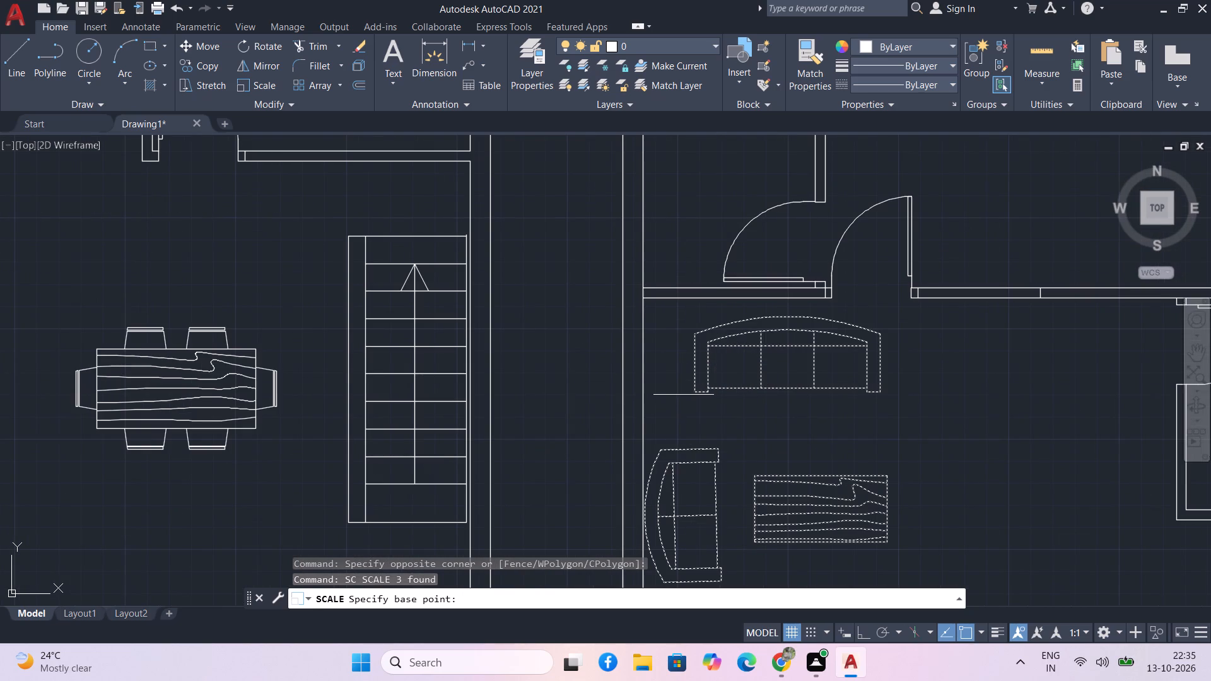
pyautogui.click(690, 390)
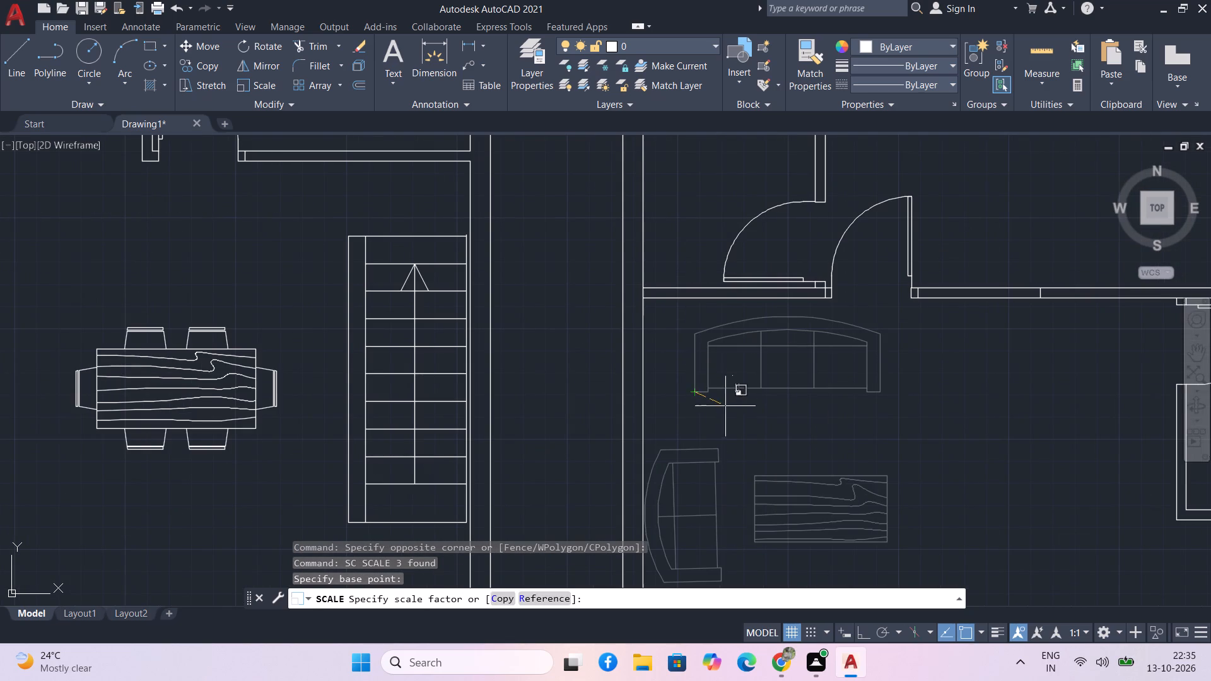
pyautogui.click(770, 455)
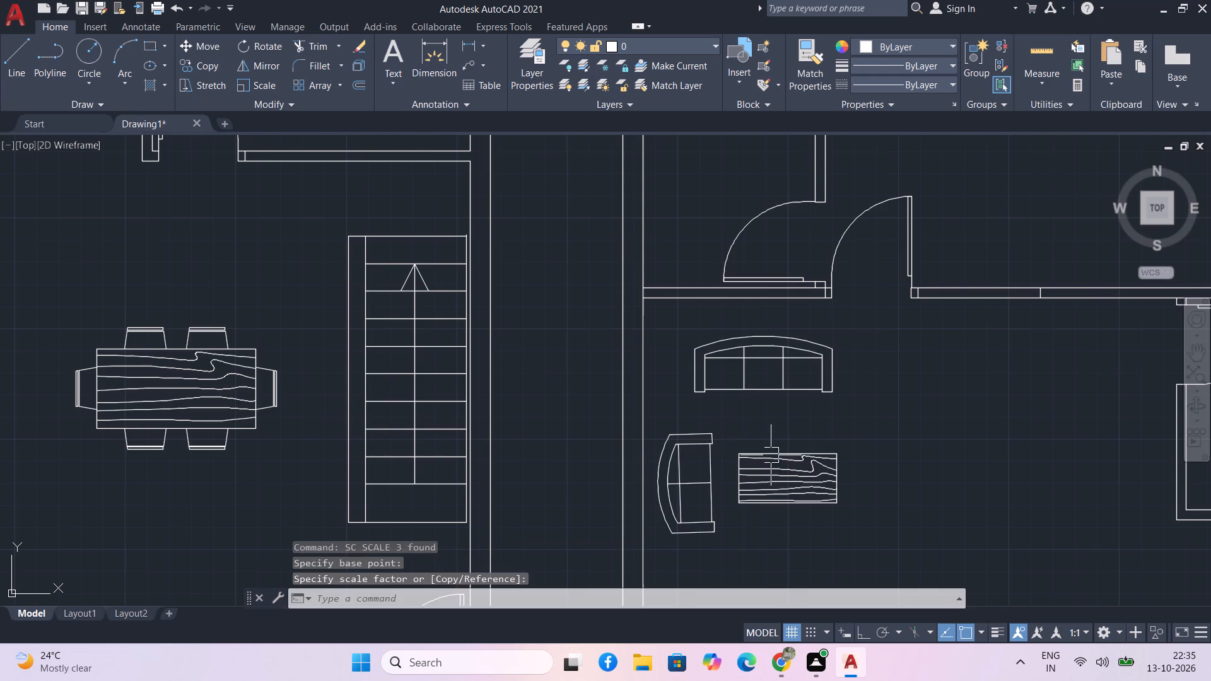
# Move the reduced sofas and coffee table up and left, closer to the central room's upper and left walls.
pyautogui.click(913, 527)
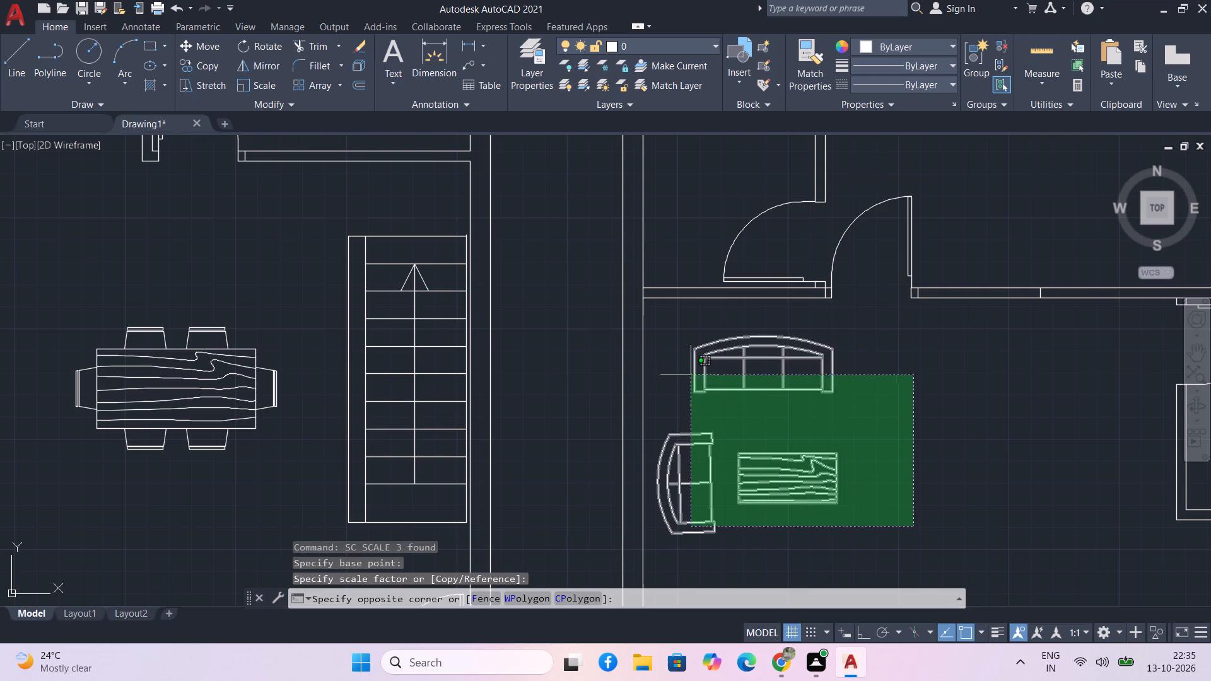
pyautogui.click(691, 373)
pyautogui.write('m')
pyautogui.press('space')
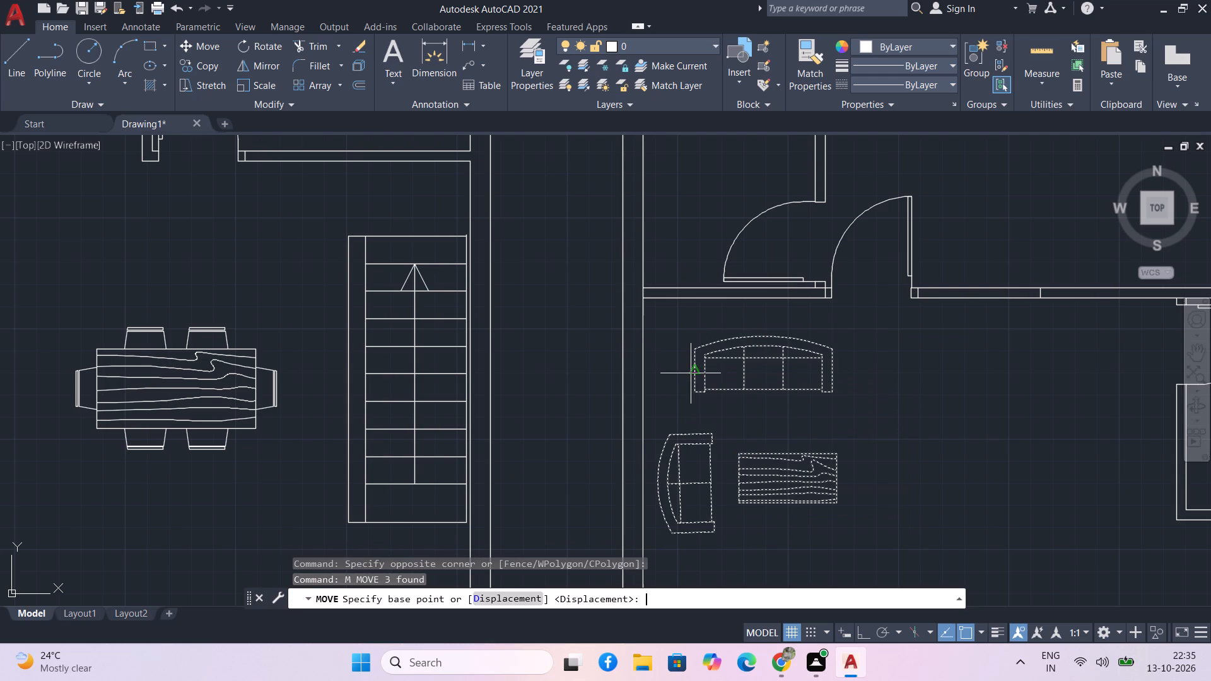
pyautogui.click(692, 352)
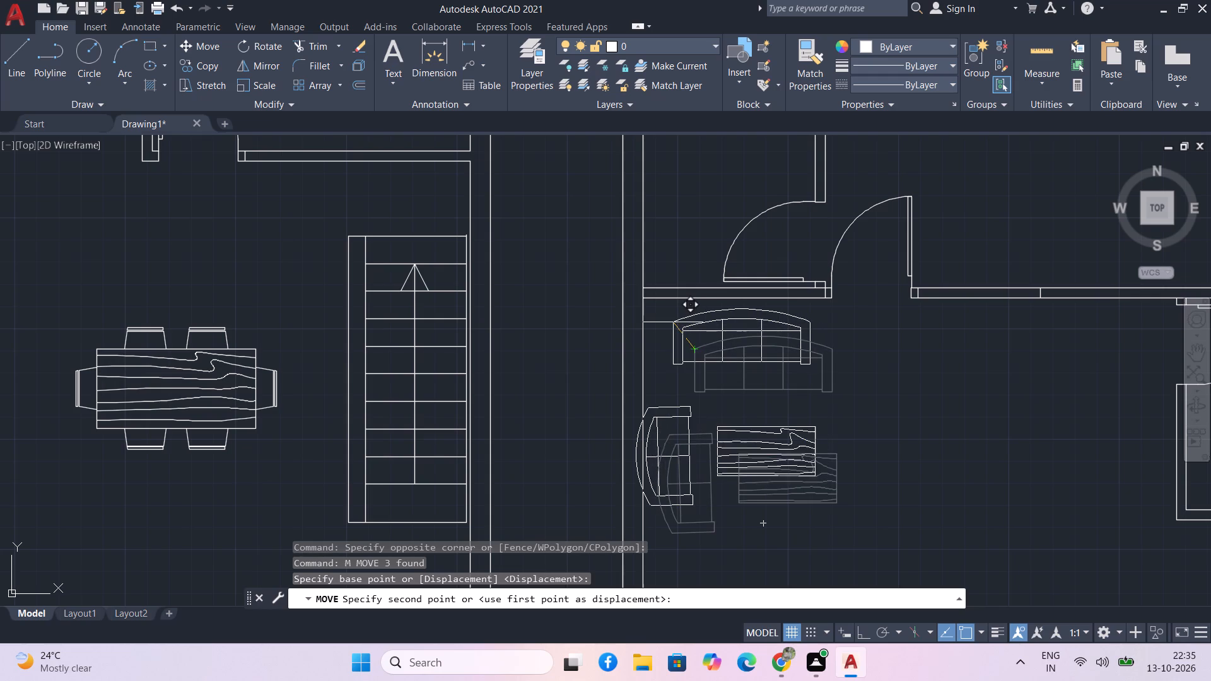
pyautogui.click(678, 320)
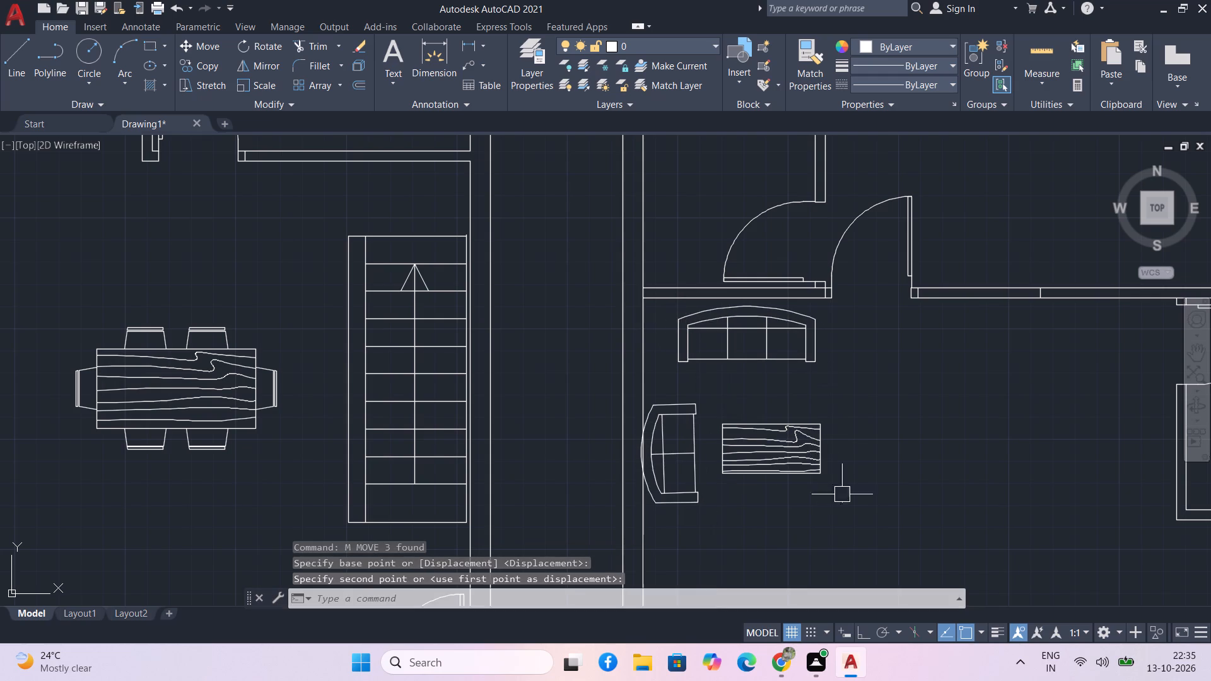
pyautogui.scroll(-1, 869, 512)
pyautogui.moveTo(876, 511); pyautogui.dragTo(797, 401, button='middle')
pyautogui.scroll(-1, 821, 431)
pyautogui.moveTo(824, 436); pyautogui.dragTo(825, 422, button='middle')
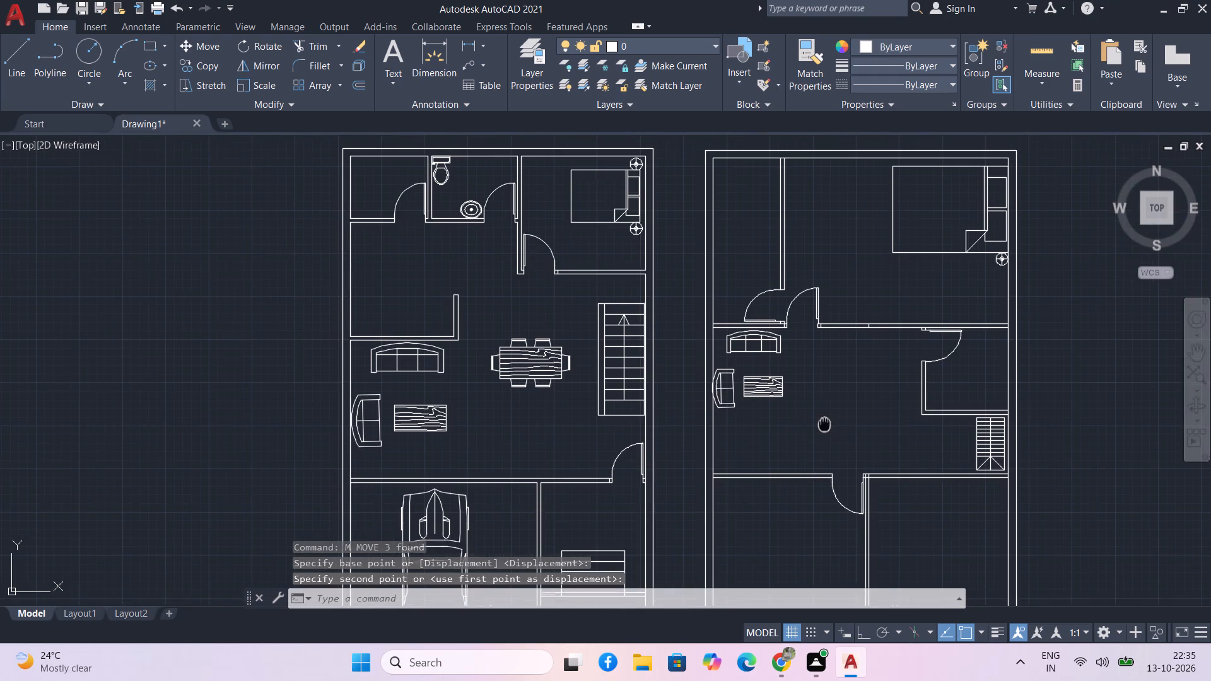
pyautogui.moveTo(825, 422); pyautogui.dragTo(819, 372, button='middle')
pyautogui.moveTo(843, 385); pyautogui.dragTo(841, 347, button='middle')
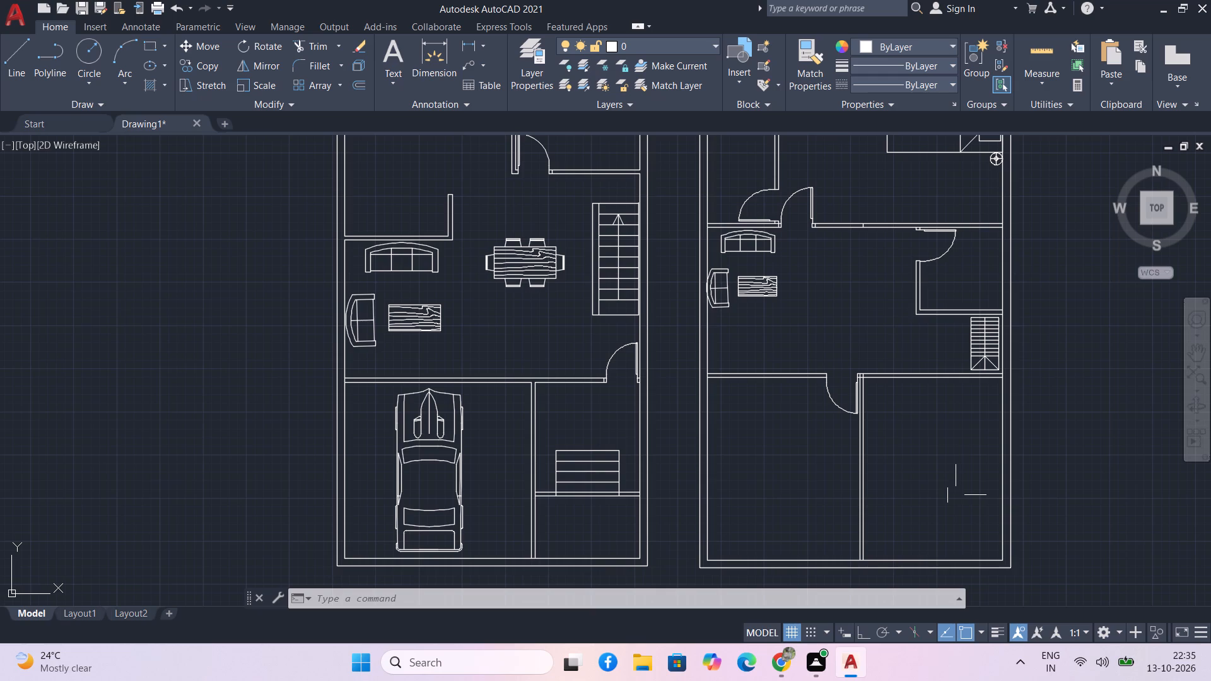
# Trim away both lines of the wall between the second plan's central room and its lower-right room, beside the door.
pyautogui.moveTo(955, 495); pyautogui.dragTo(875, 524, button='middle')
pyautogui.middleClick(875, 524)
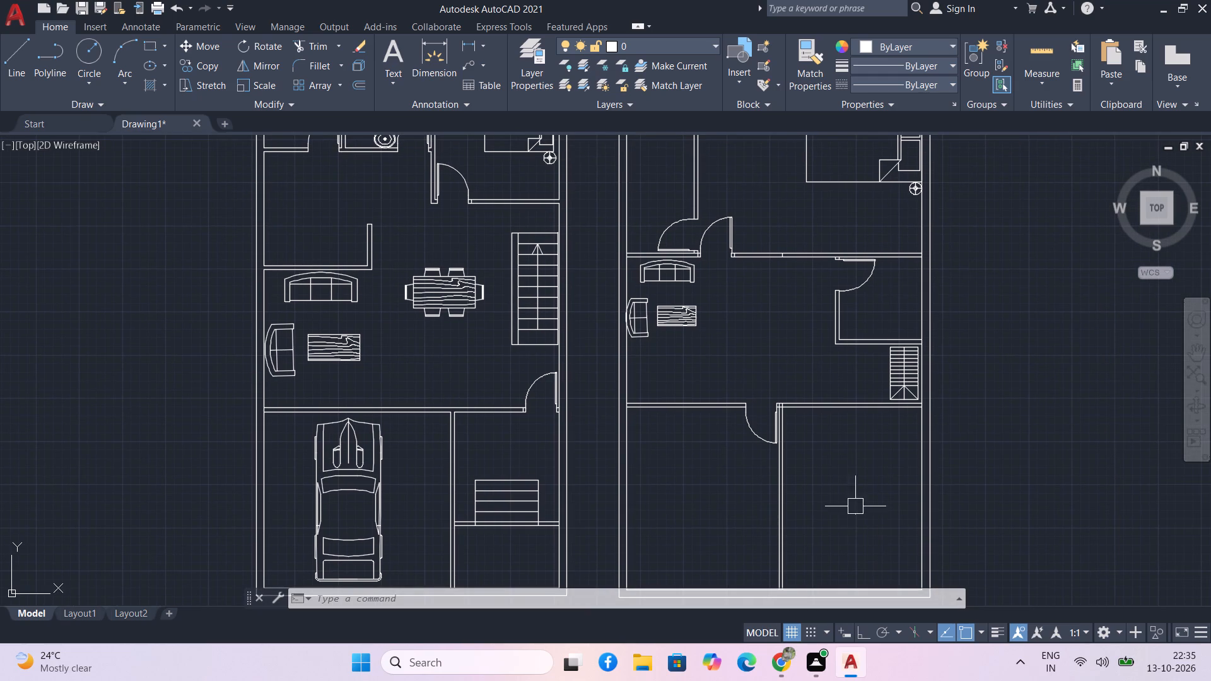
pyautogui.write('tr')
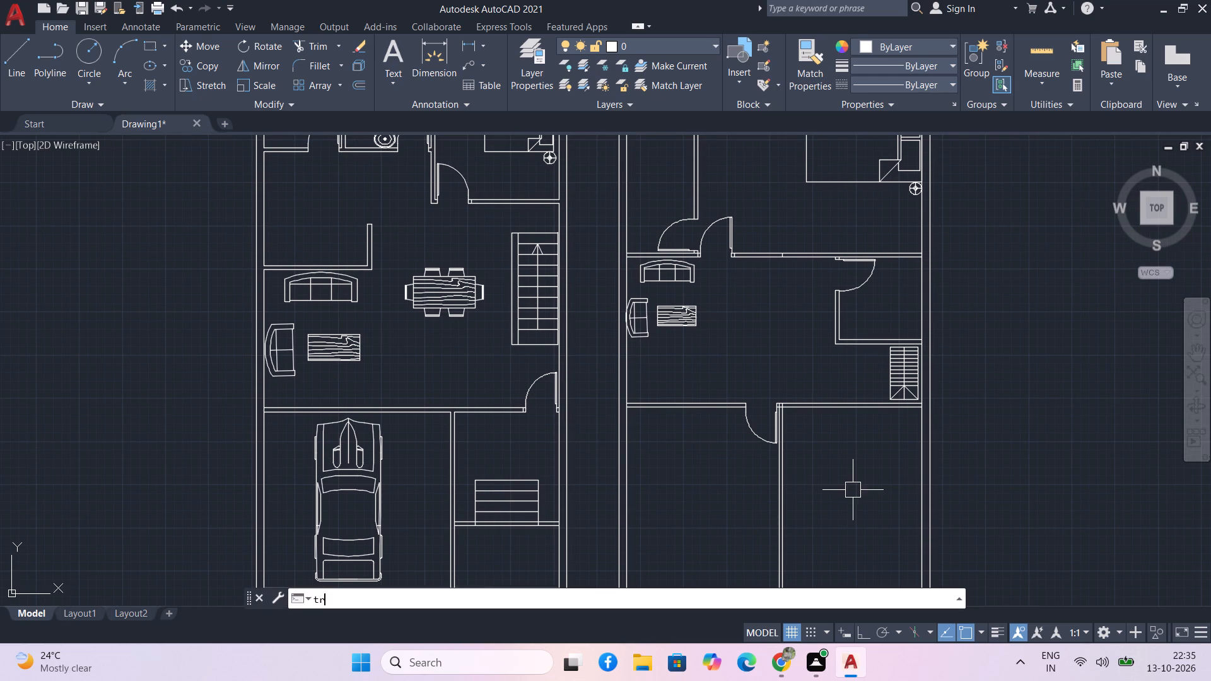
pyautogui.press('space')
pyautogui.moveTo(860, 472); pyautogui.dragTo(828, 397)
pyautogui.moveTo(837, 448); pyautogui.dragTo(795, 500)
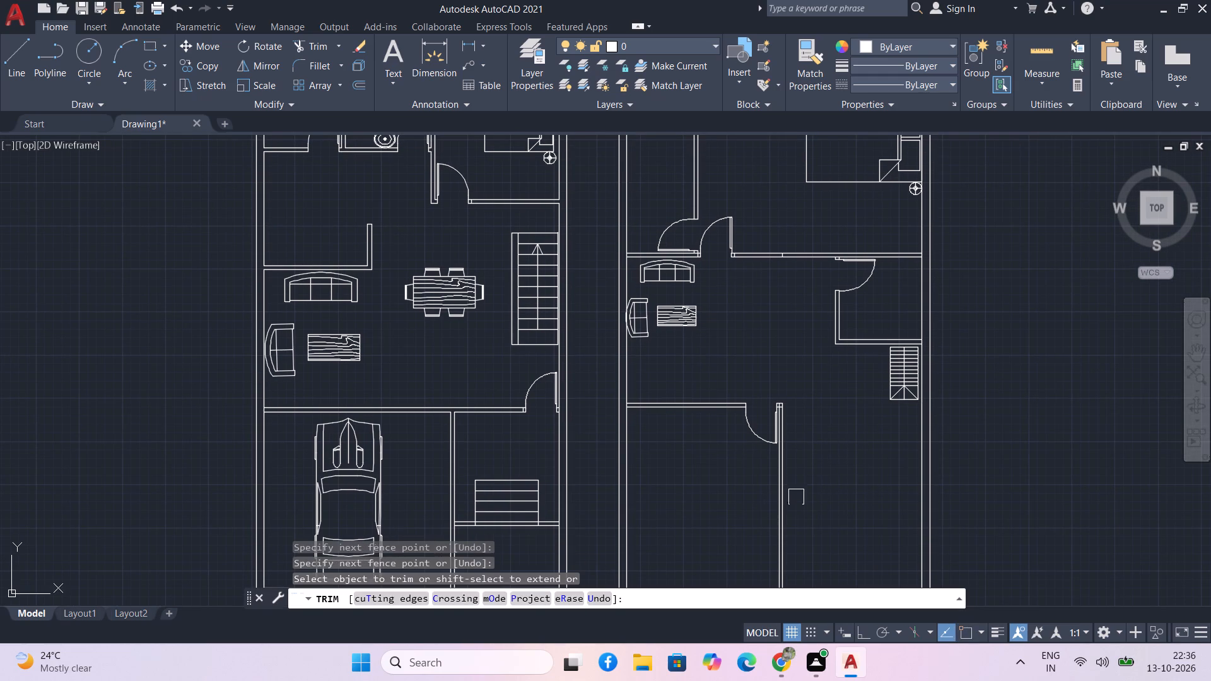
pyautogui.moveTo(896, 433); pyautogui.dragTo(894, 459, button='middle')
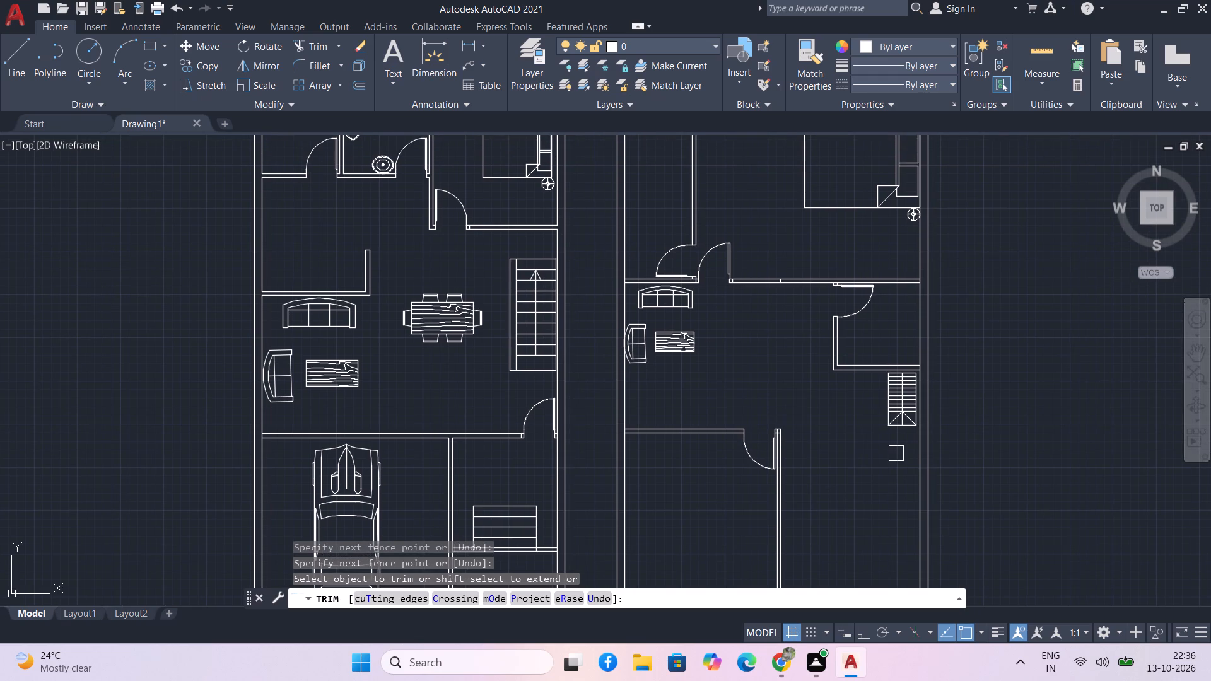
pyautogui.press('space')
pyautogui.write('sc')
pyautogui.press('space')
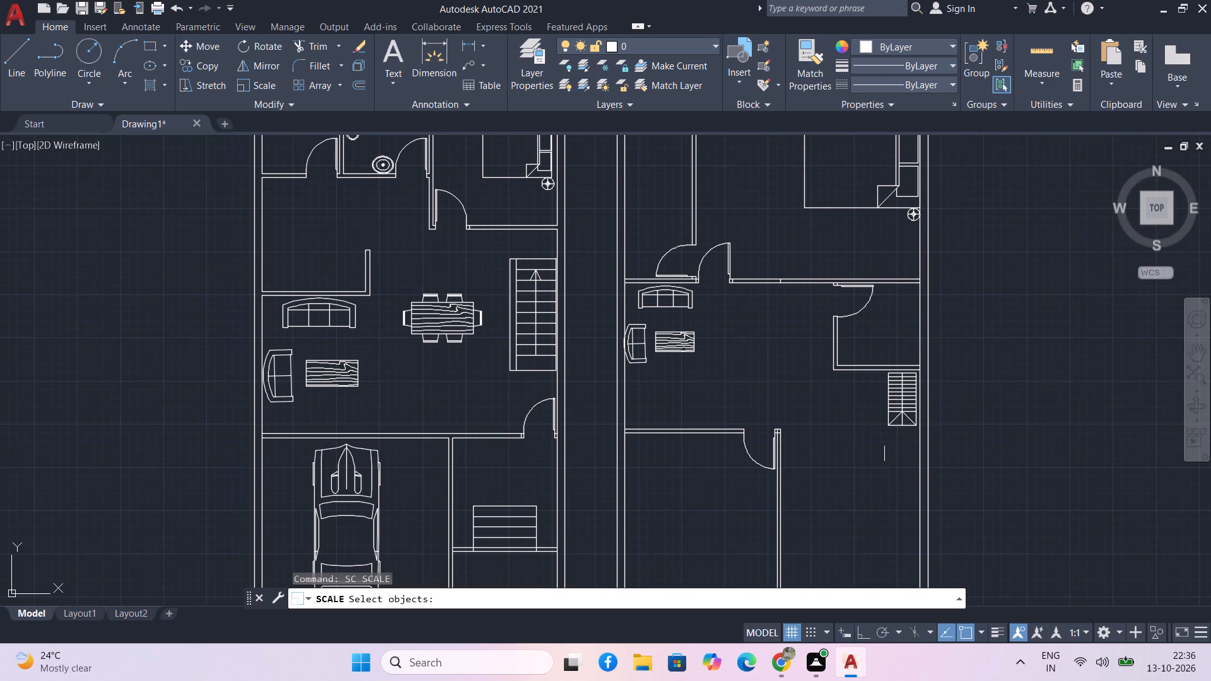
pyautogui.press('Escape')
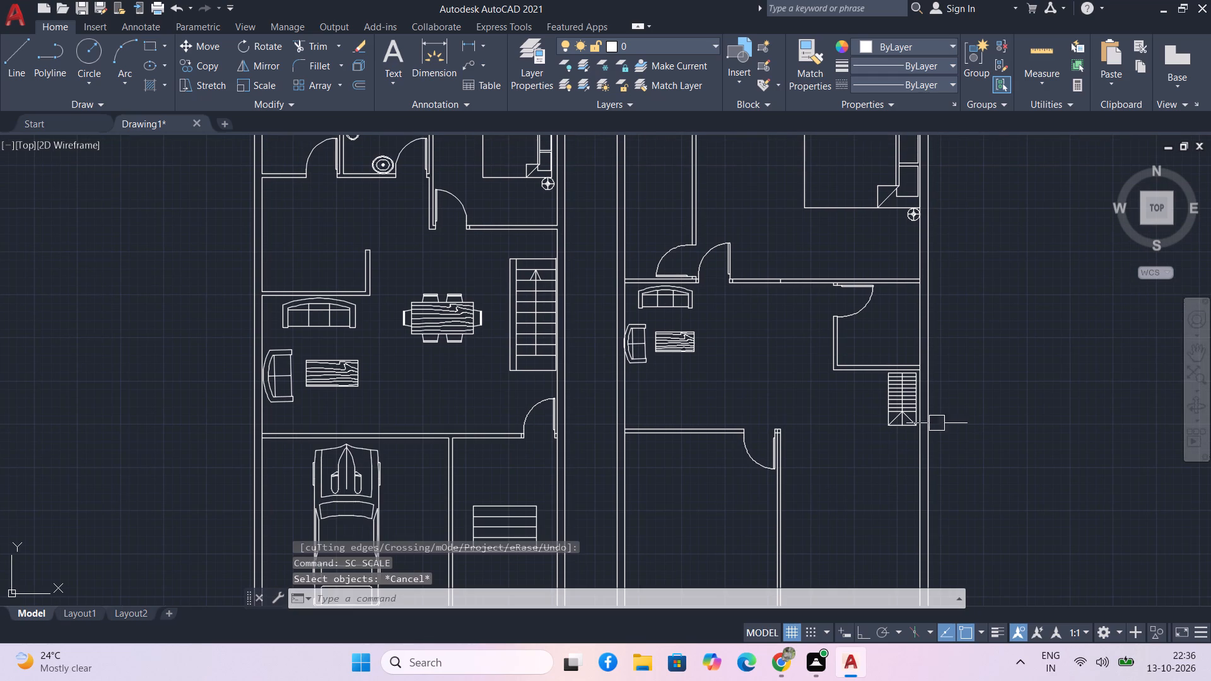
# Move the second plan's staircase left and down, away from the right-hand wall into the open floor area.
pyautogui.scroll(2, 888, 453)
pyautogui.moveTo(894, 427); pyautogui.dragTo(850, 537, button='middle')
pyautogui.scroll(1, 911, 523)
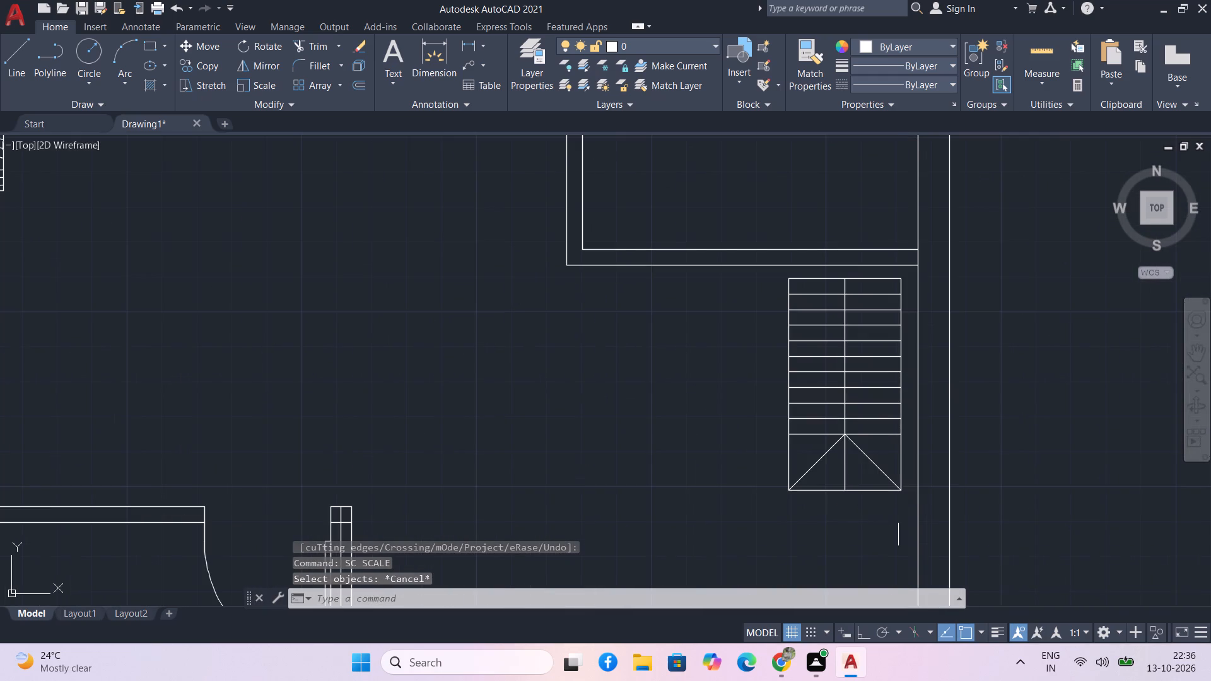
pyautogui.scroll(1, 898, 511)
pyautogui.moveTo(910, 514); pyautogui.dragTo(910, 505)
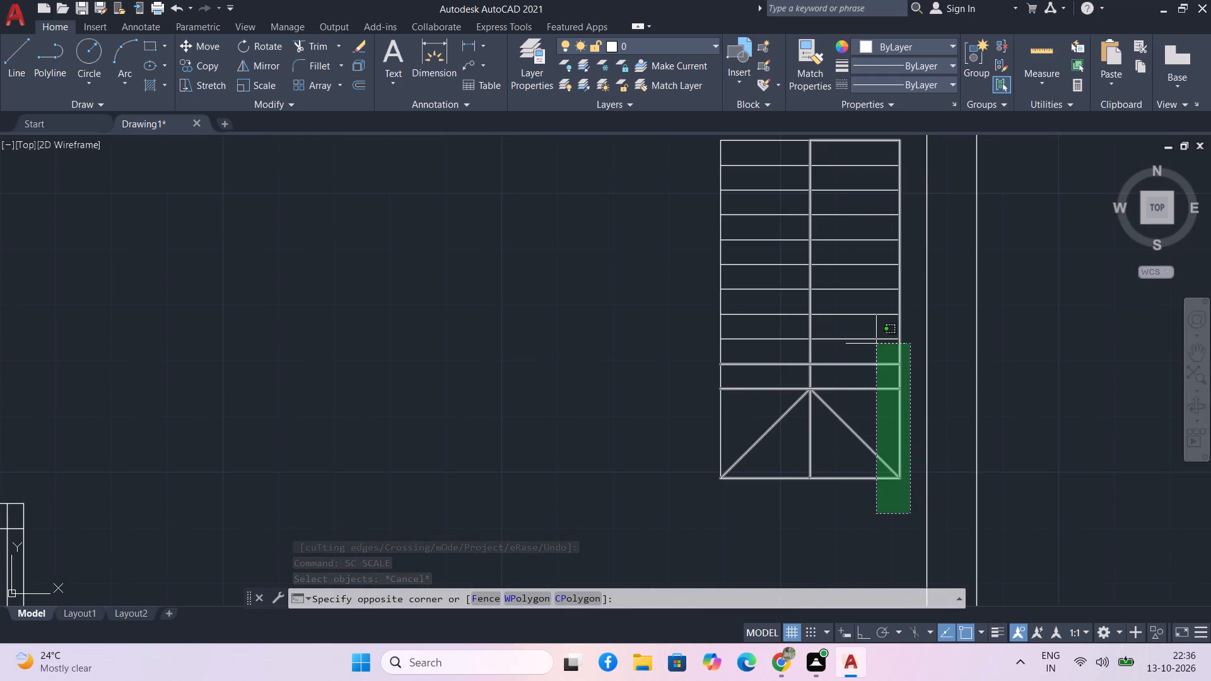
pyautogui.moveTo(876, 321); pyautogui.dragTo(882, 445, button='middle')
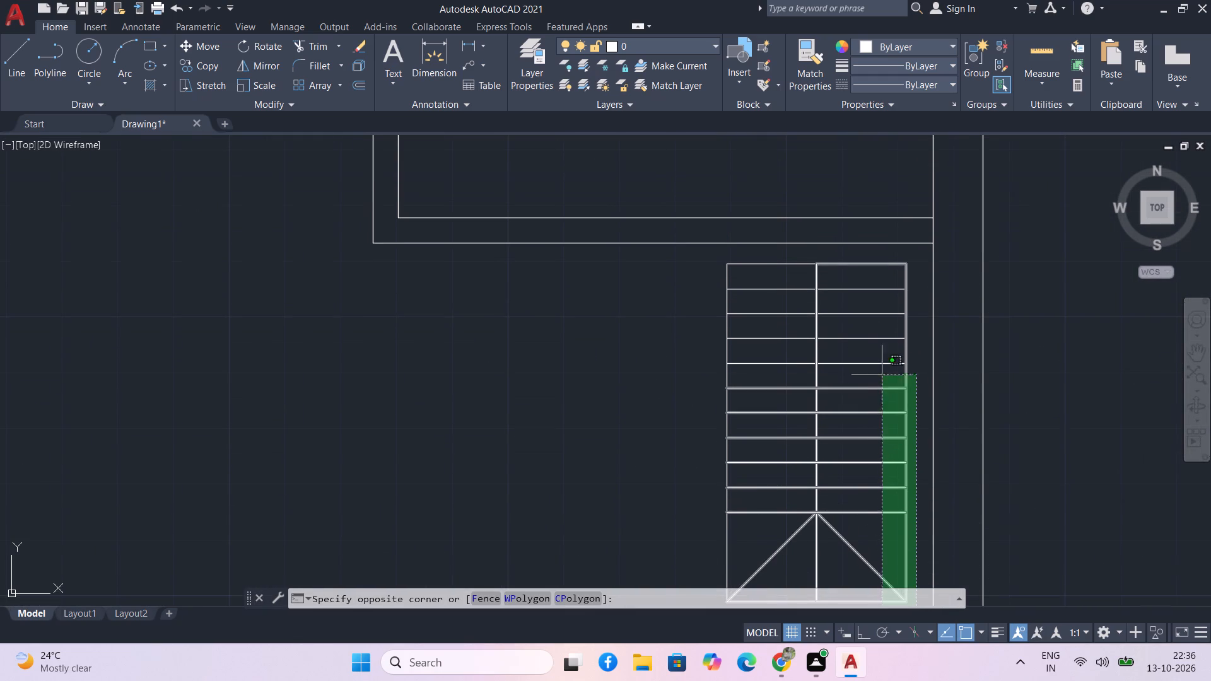
pyautogui.click(697, 255)
pyautogui.write('m')
pyautogui.press('space')
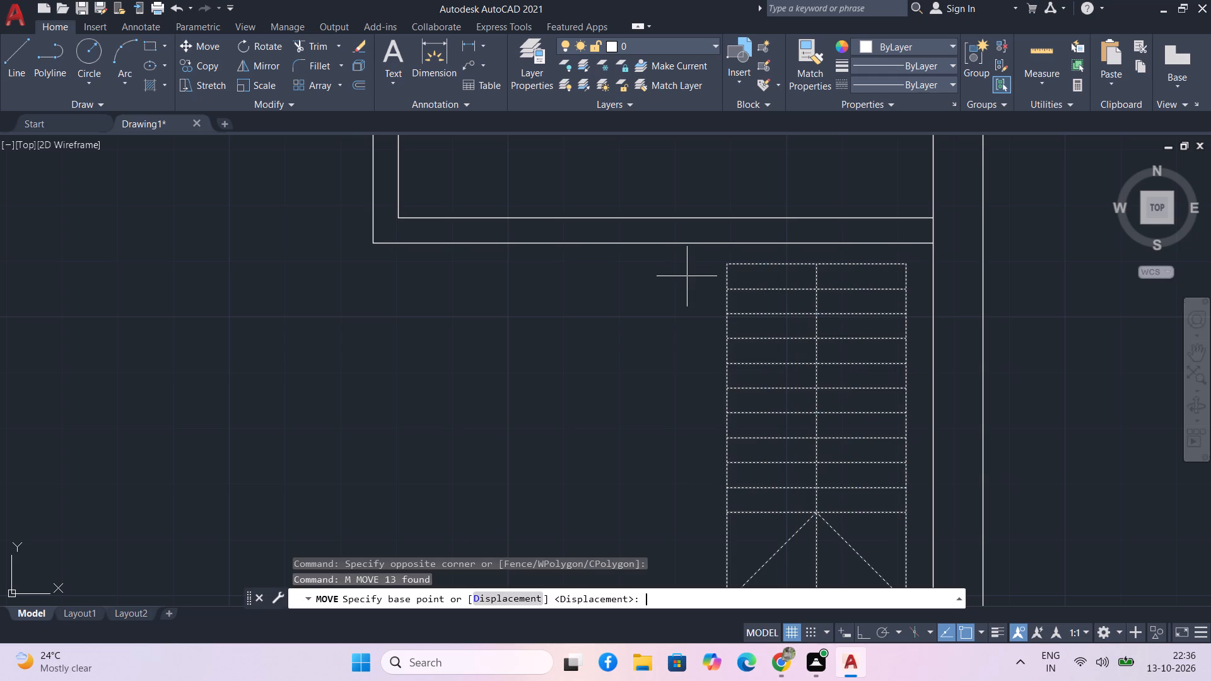
pyautogui.moveTo(724, 265); pyautogui.dragTo(725, 276)
pyautogui.scroll(-1, 623, 389)
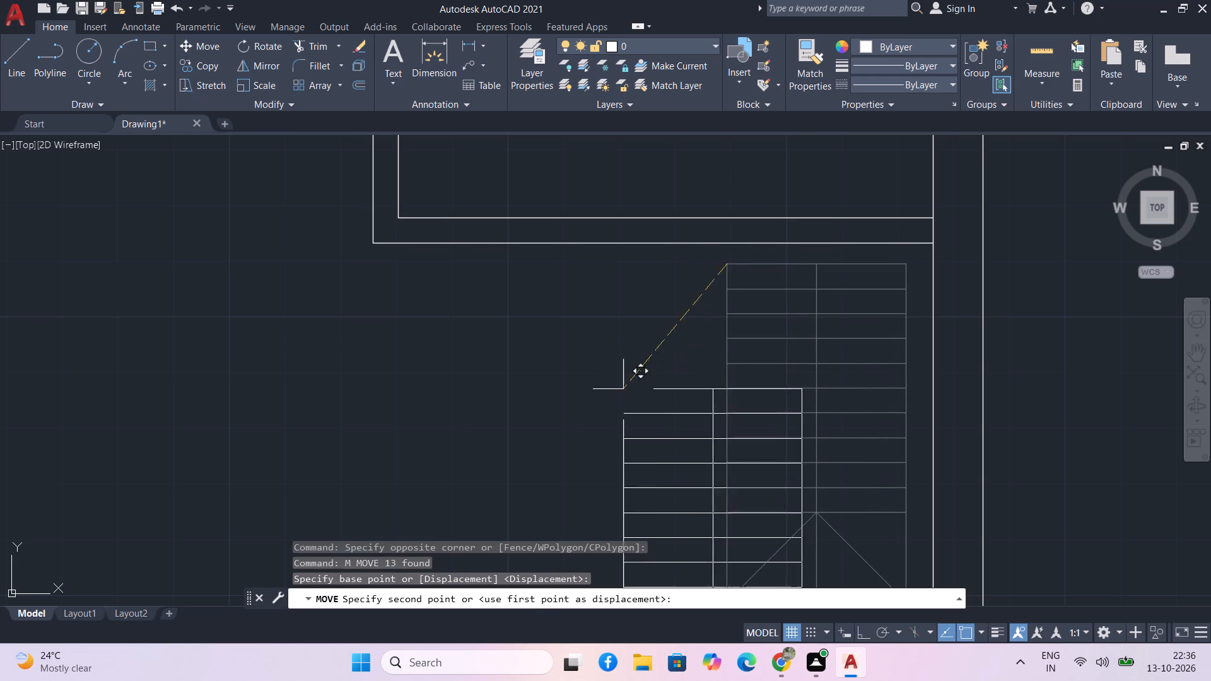
pyautogui.moveTo(623, 389); pyautogui.dragTo(706, 232, button='middle')
pyautogui.click(595, 311)
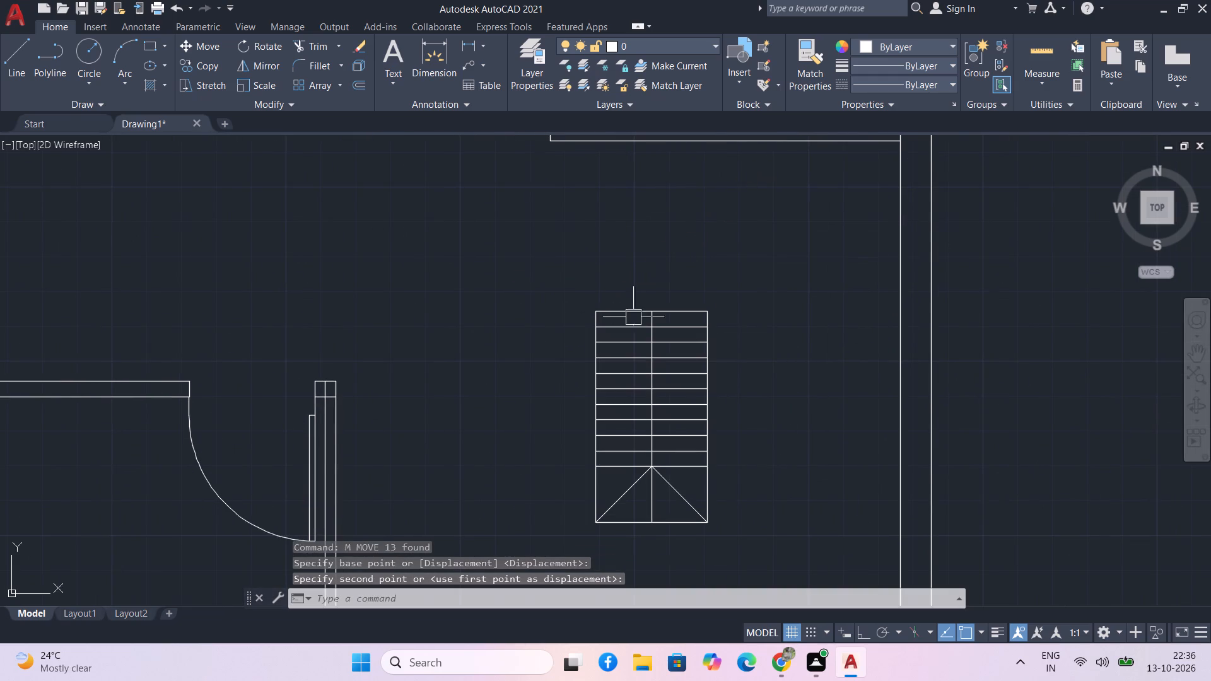
# Scale up the second plan's staircase freehand about its lower-right corner.
pyautogui.click(762, 538)
pyautogui.click(553, 296)
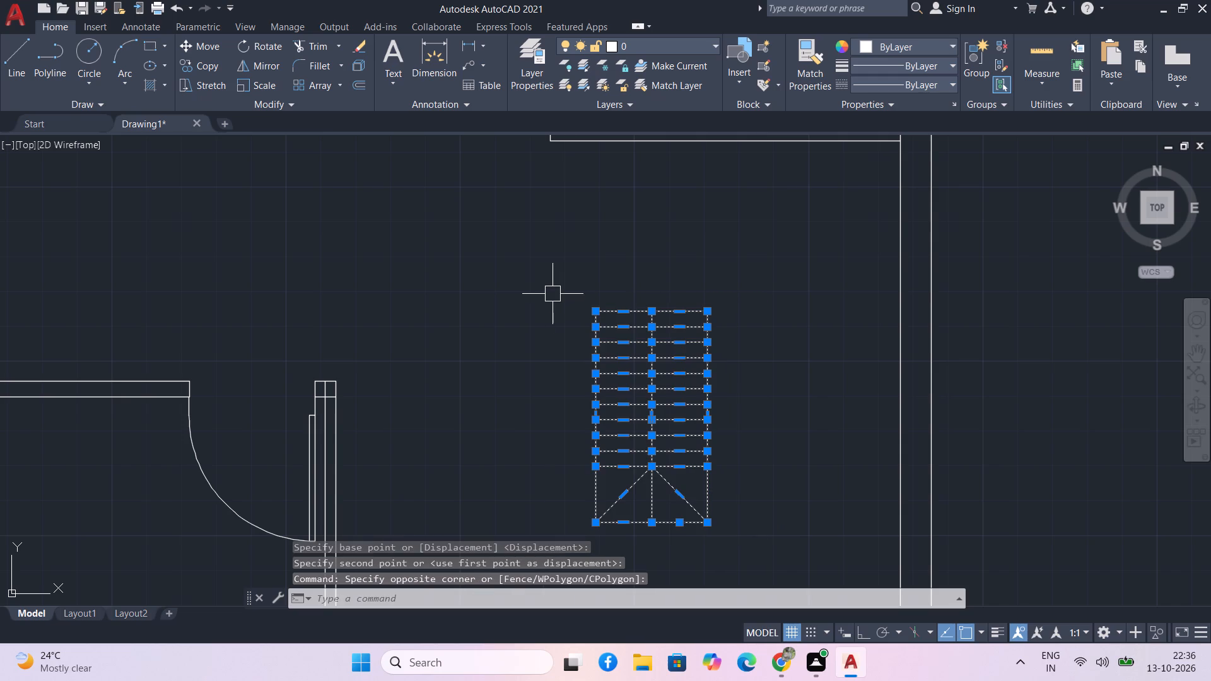
pyautogui.write('sc')
pyautogui.press('space')
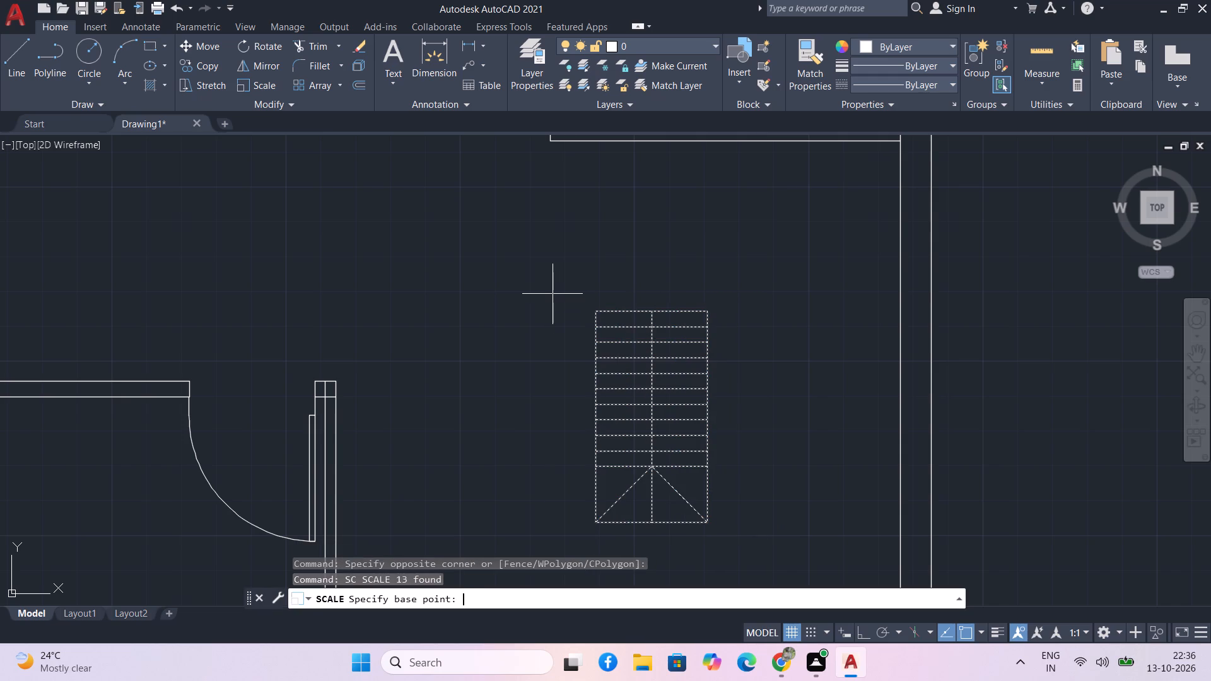
pyautogui.click(700, 524)
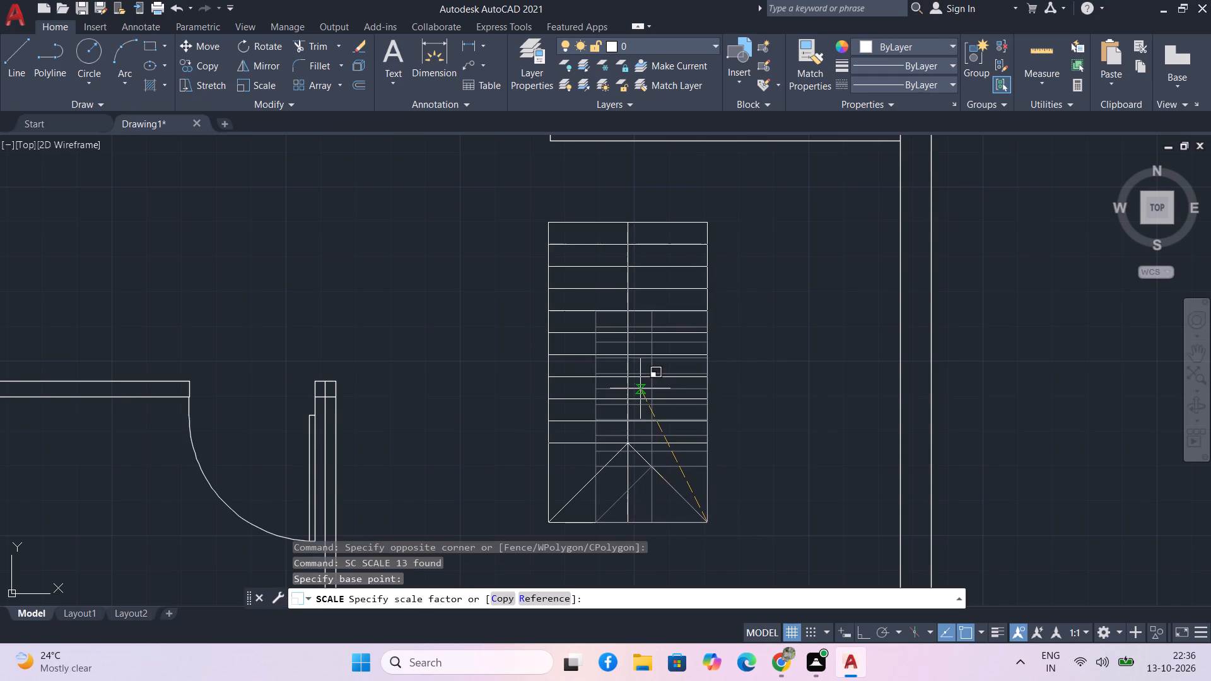
pyautogui.click(630, 365)
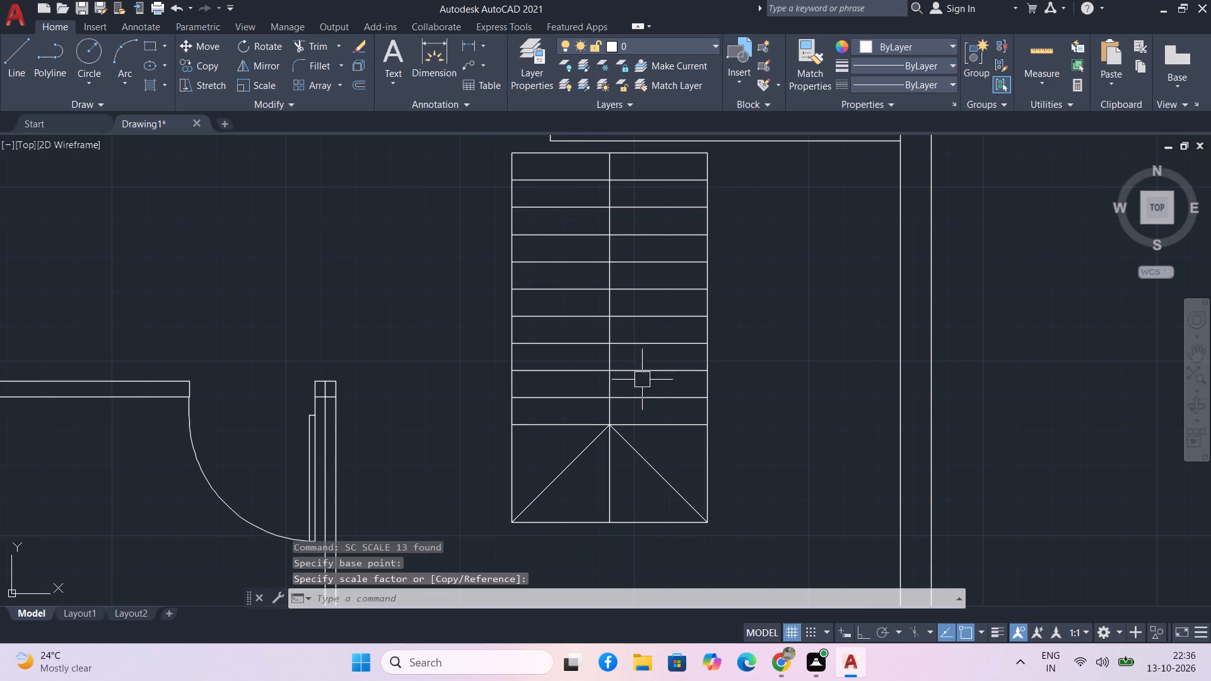
# Move the enlarged staircase right and down to just inside the second plan's right-hand wall, below the small room.
pyautogui.scroll(-1, 761, 467)
pyautogui.moveTo(755, 506); pyautogui.dragTo(754, 514)
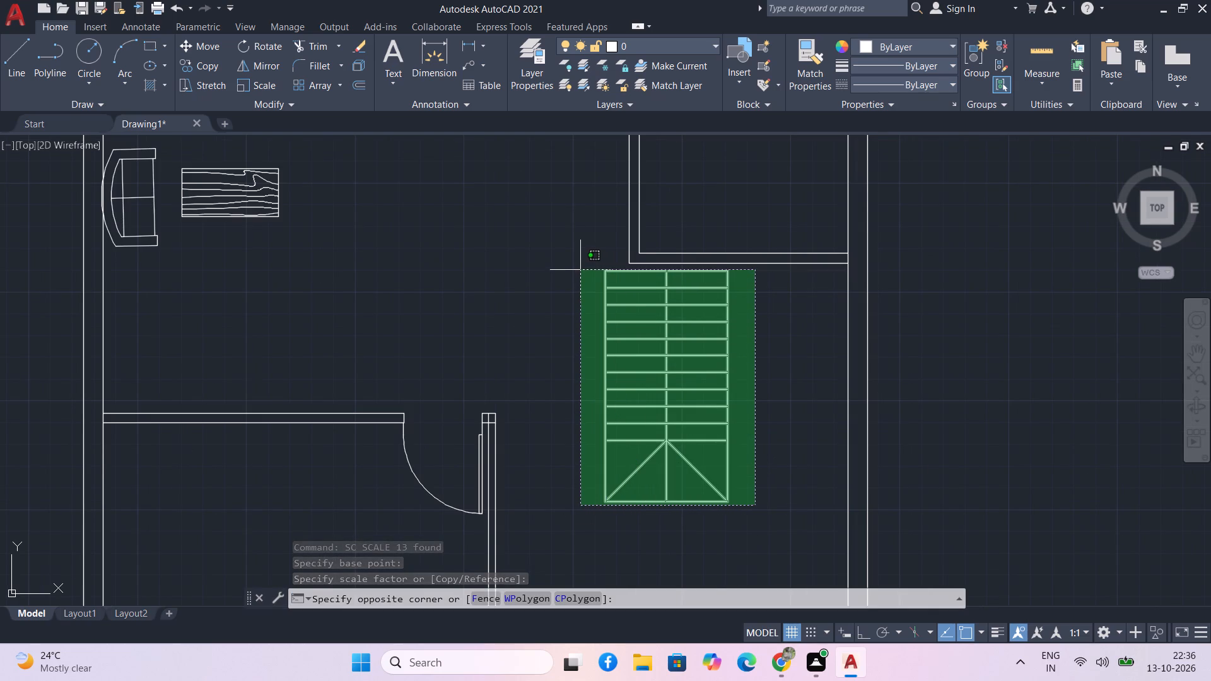
pyautogui.scroll(1, 580, 270)
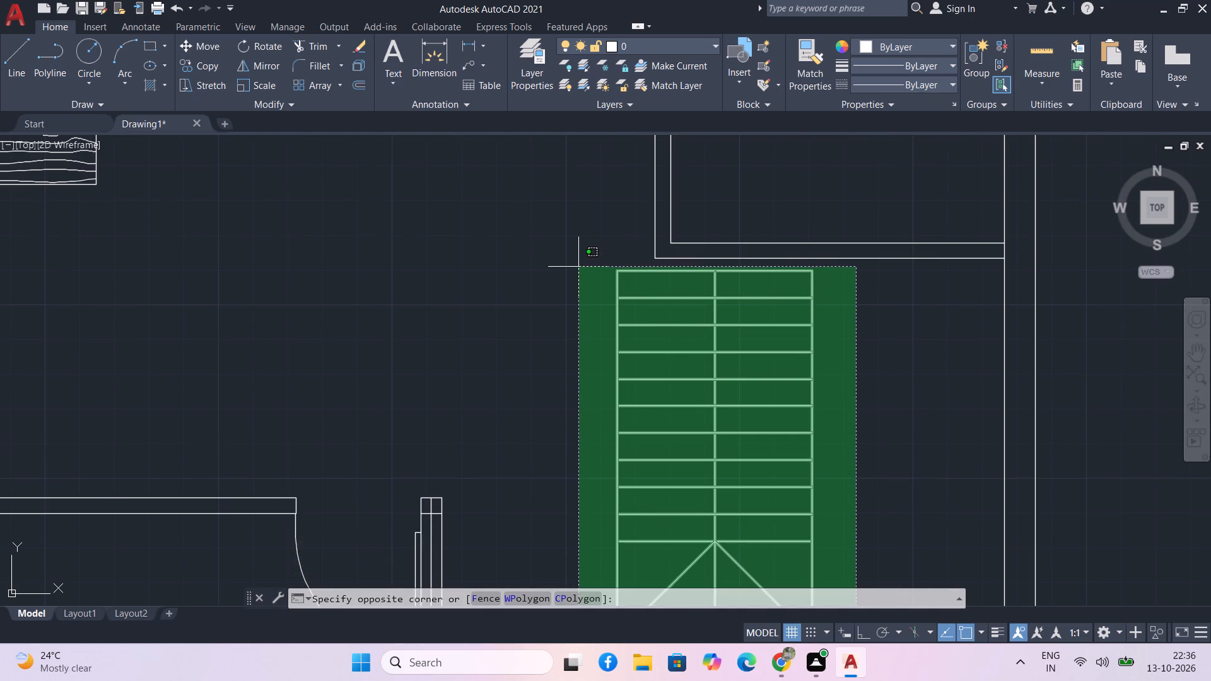
pyautogui.click(578, 267)
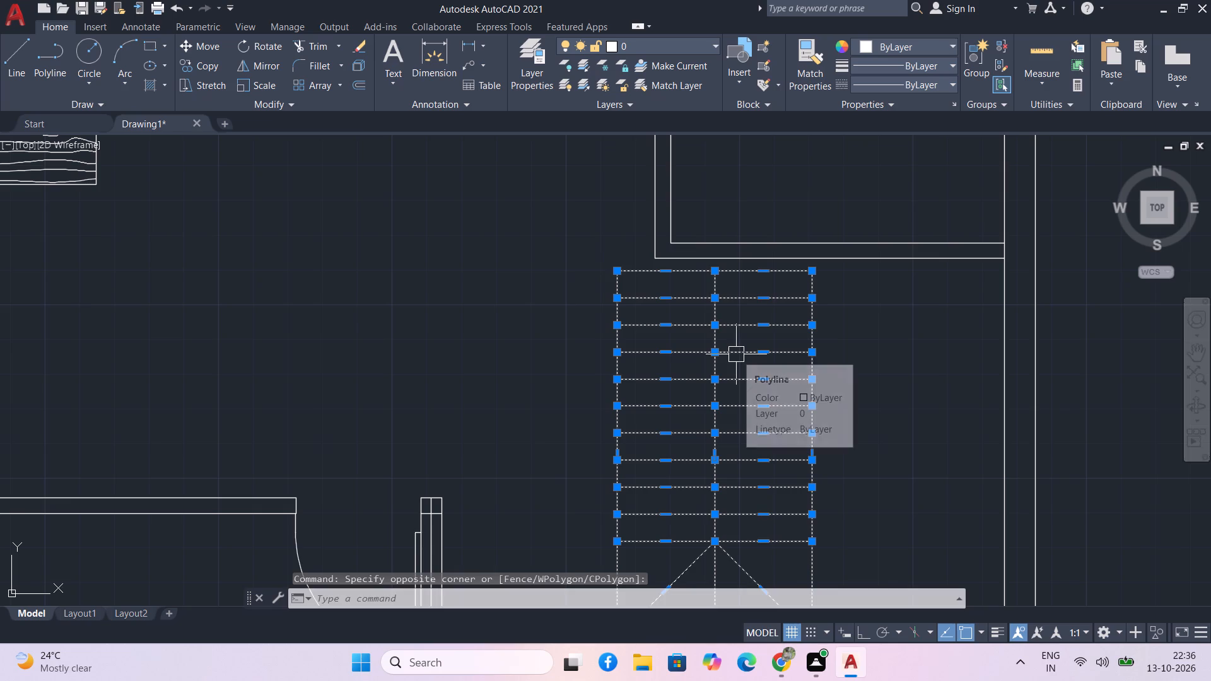
pyautogui.write('m')
pyautogui.press('space')
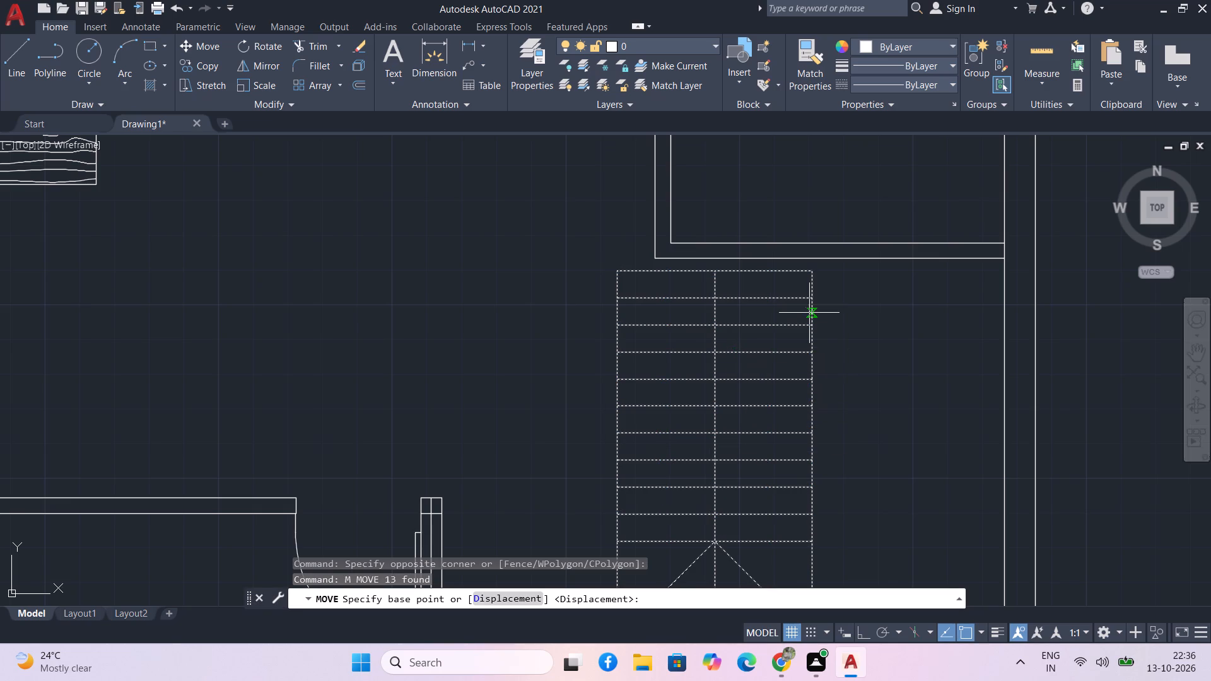
pyautogui.click(810, 317)
pyautogui.moveTo(906, 438); pyautogui.dragTo(945, 297, button='middle')
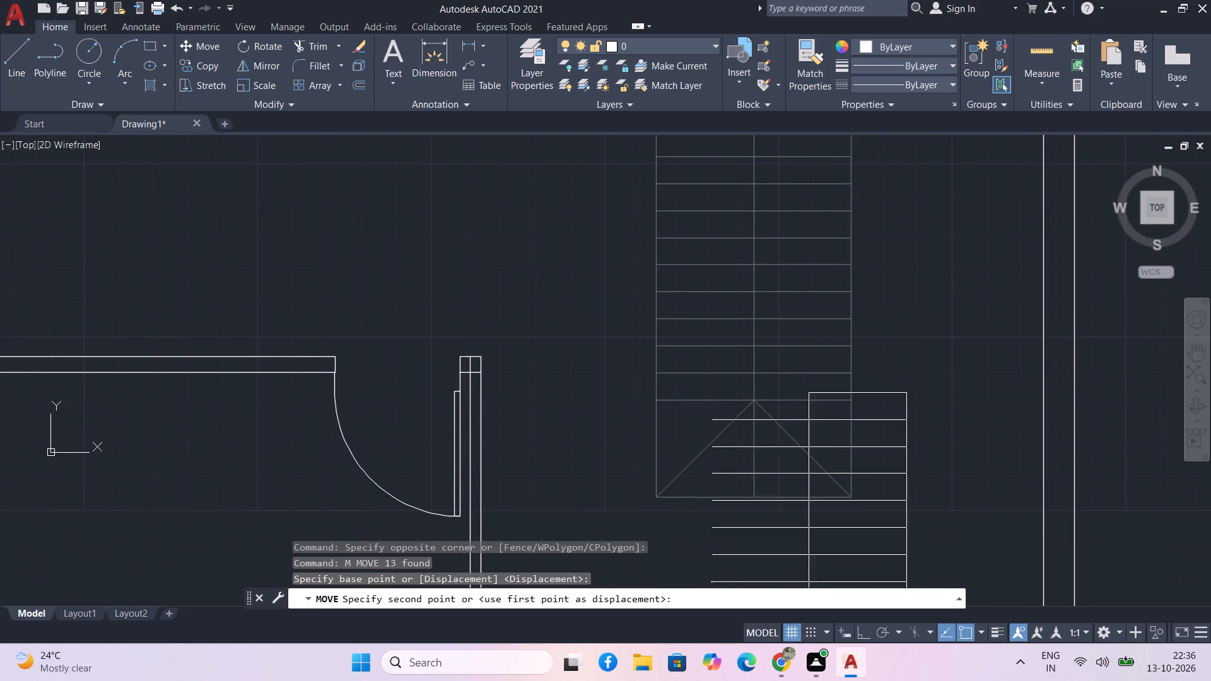
pyautogui.scroll(-1, 942, 298)
pyautogui.moveTo(962, 294); pyautogui.dragTo(891, 325, button='middle')
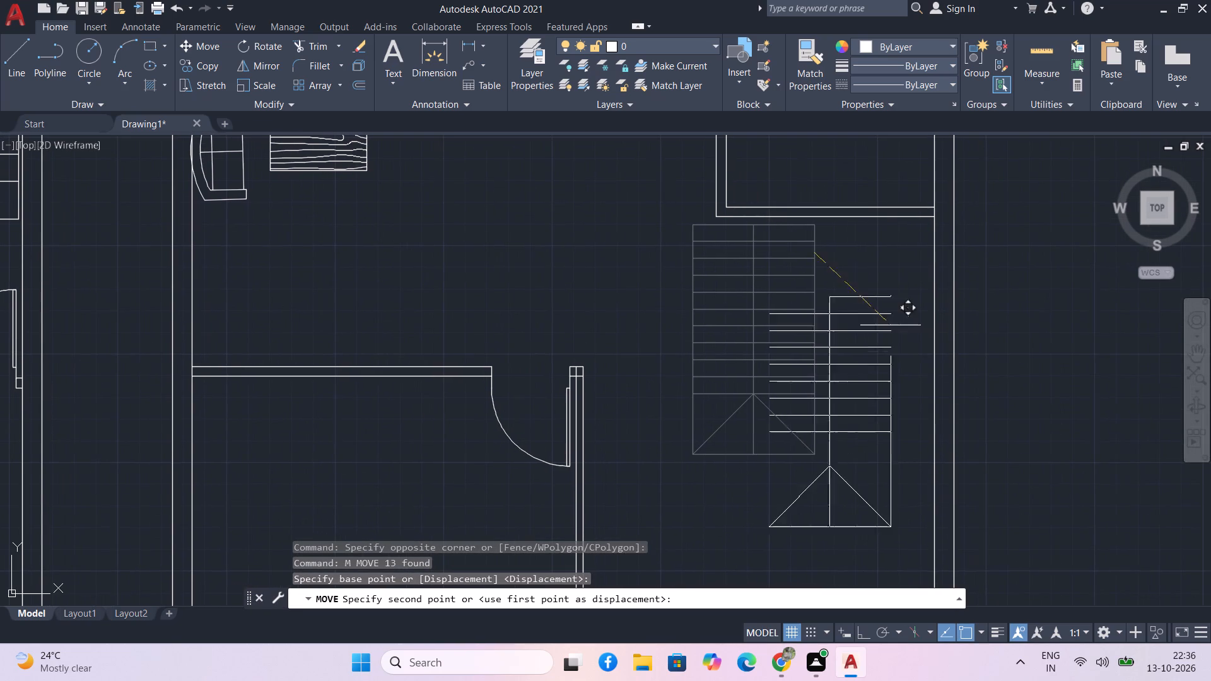
pyautogui.click(921, 311)
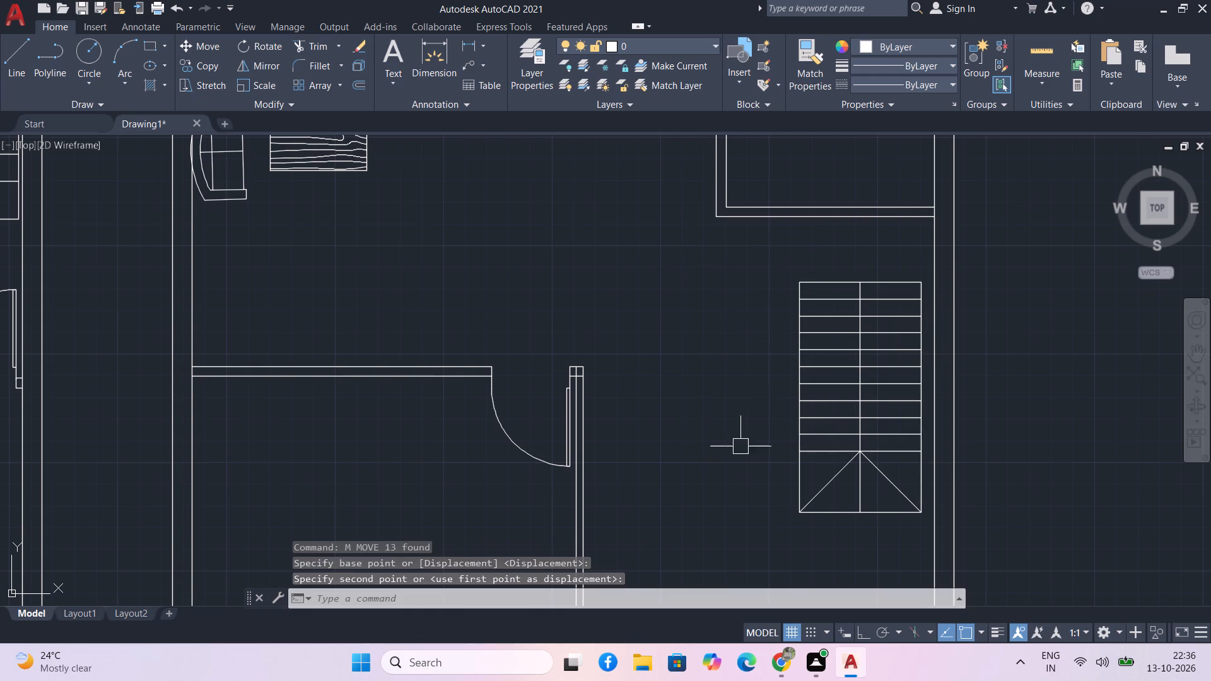
# Draw two crossing diagonal lines in the second plan's lower-right area, from its lower inner corners up to the opposite side walls.
pyautogui.scroll(-1, 739, 450)
pyautogui.moveTo(737, 487); pyautogui.dragTo(736, 371, button='middle')
pyautogui.scroll(-1, 742, 463)
pyautogui.moveTo(742, 463); pyautogui.dragTo(782, 495, button='middle')
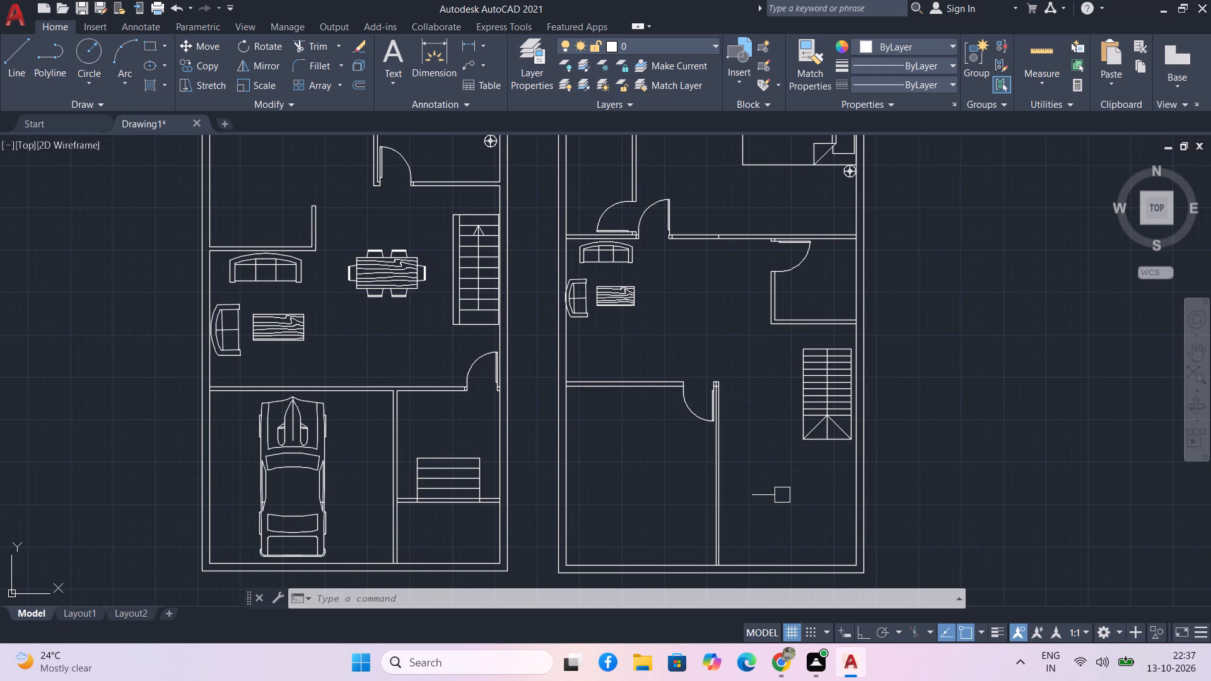
pyautogui.write('l')
pyautogui.press('space')
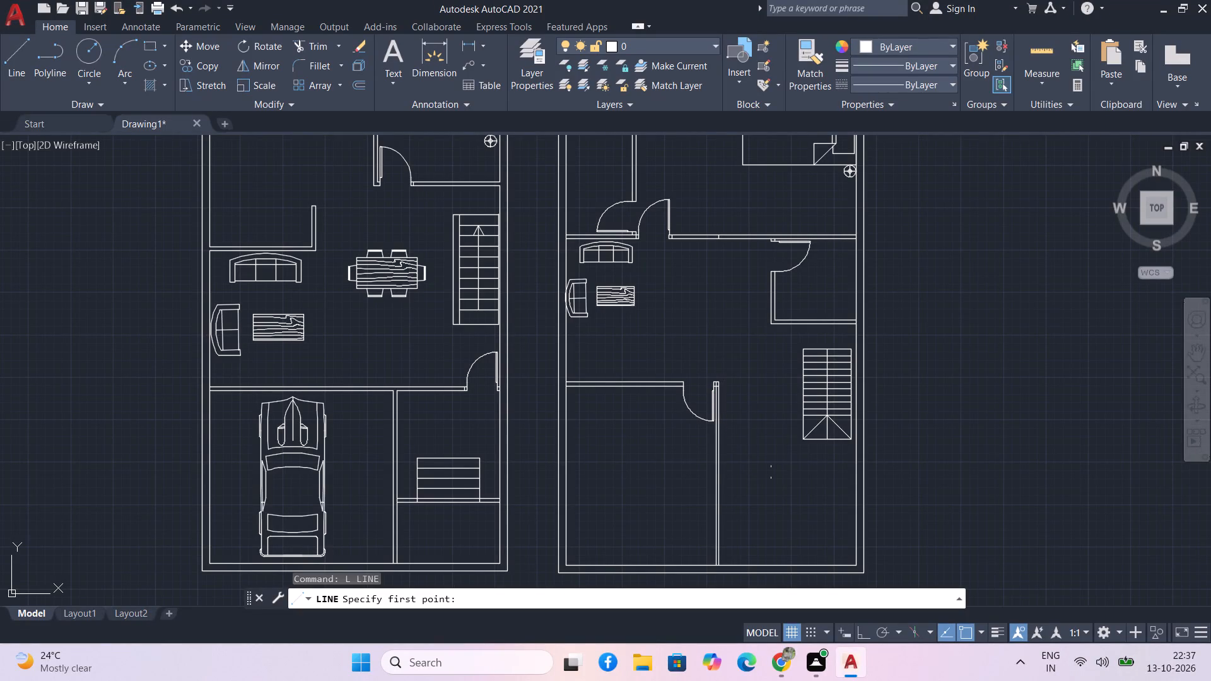
pyautogui.click(722, 463)
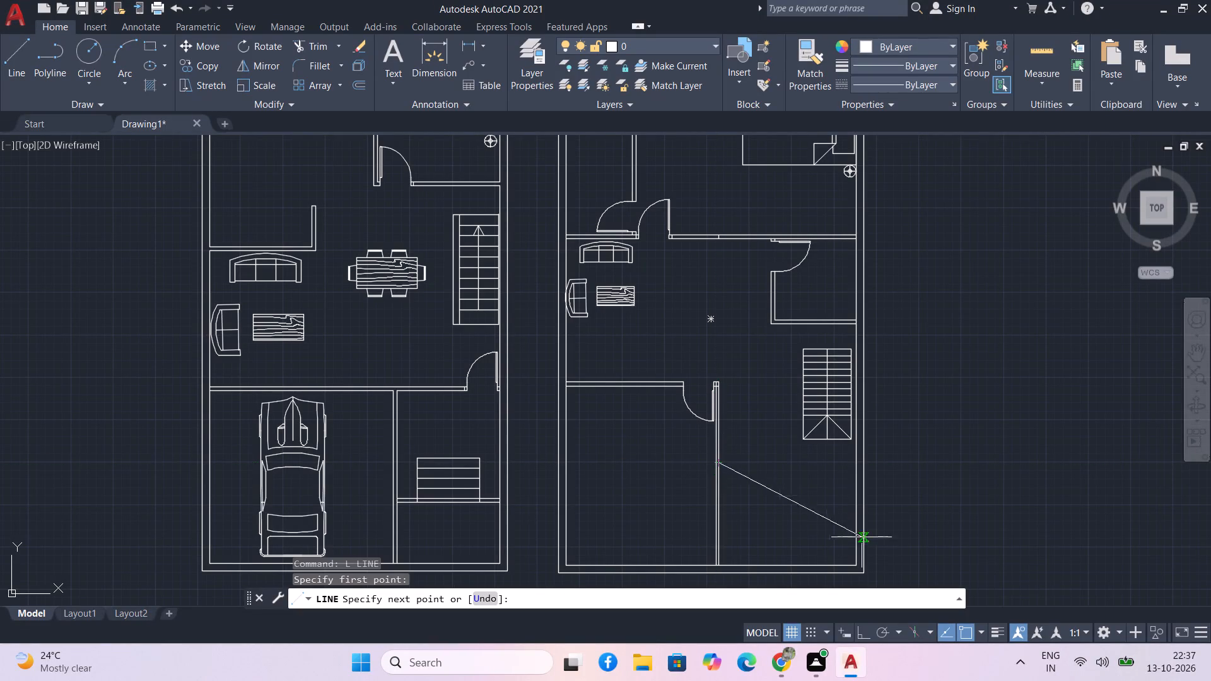
pyautogui.click(851, 562)
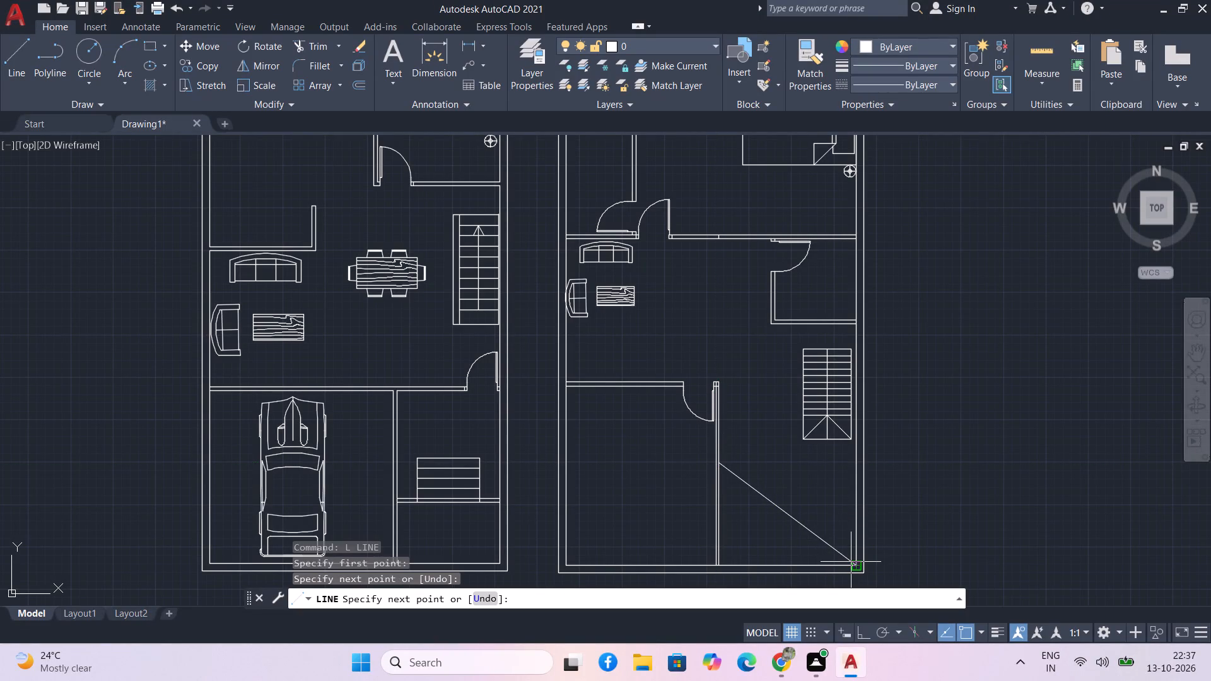
pyautogui.press('space')
pyautogui.write('l')
pyautogui.press('space')
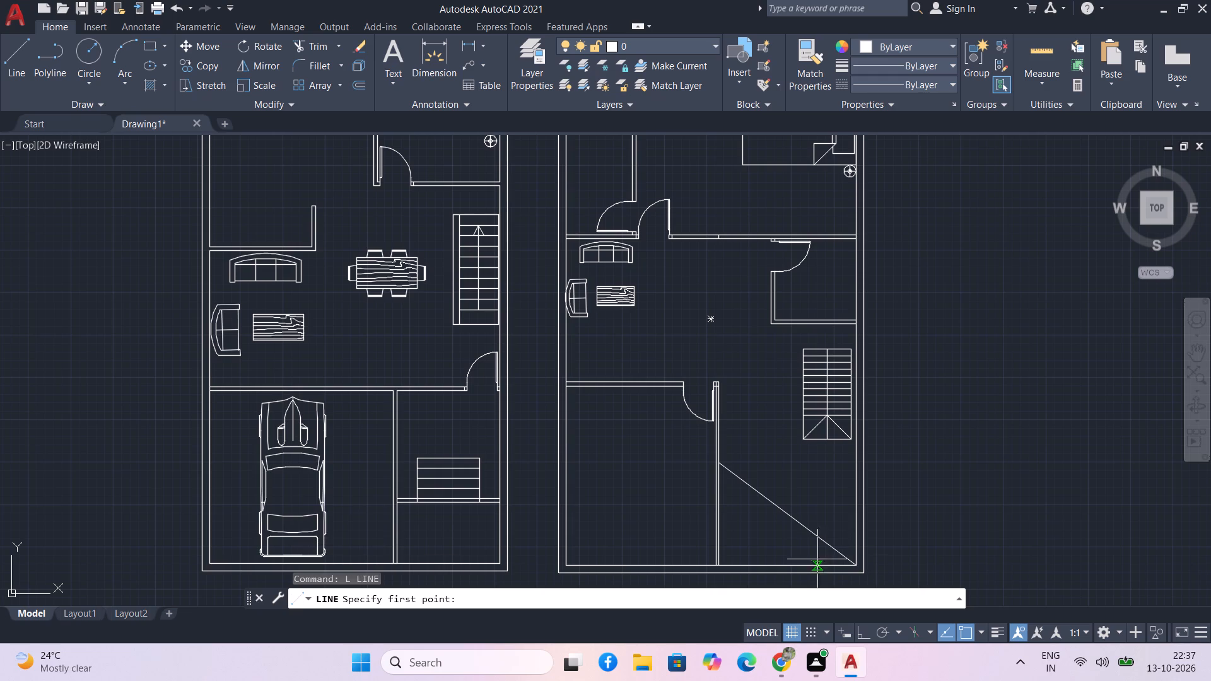
pyautogui.click(725, 564)
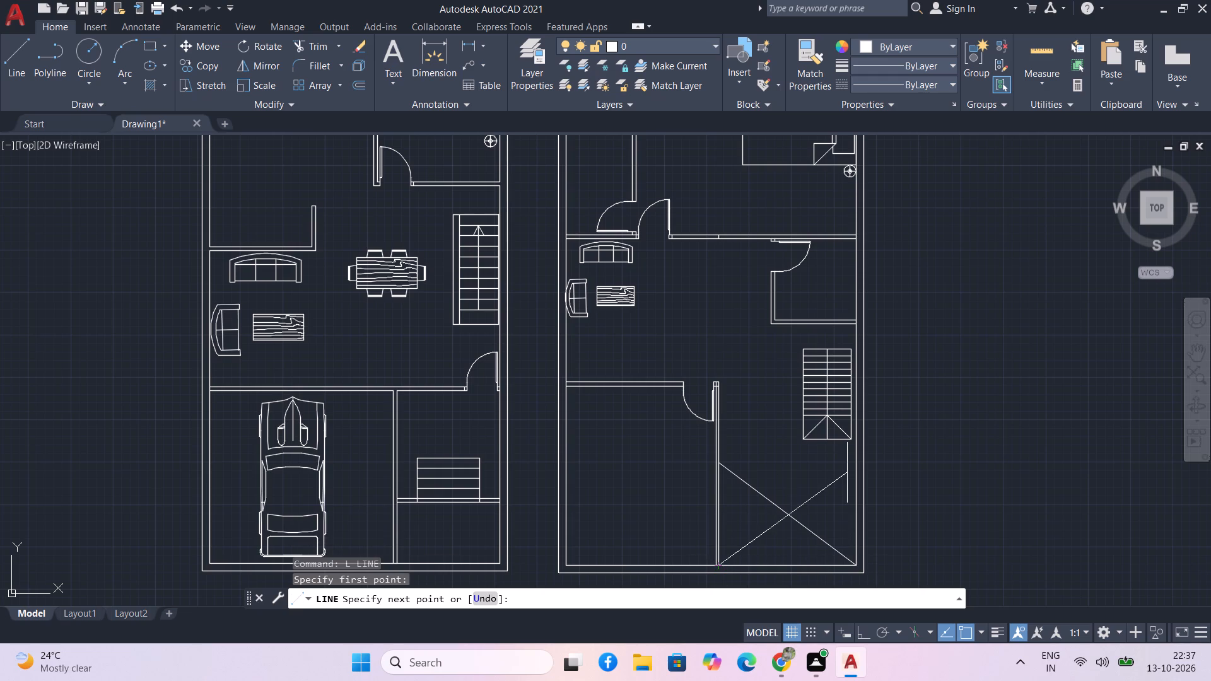
pyautogui.click(857, 454)
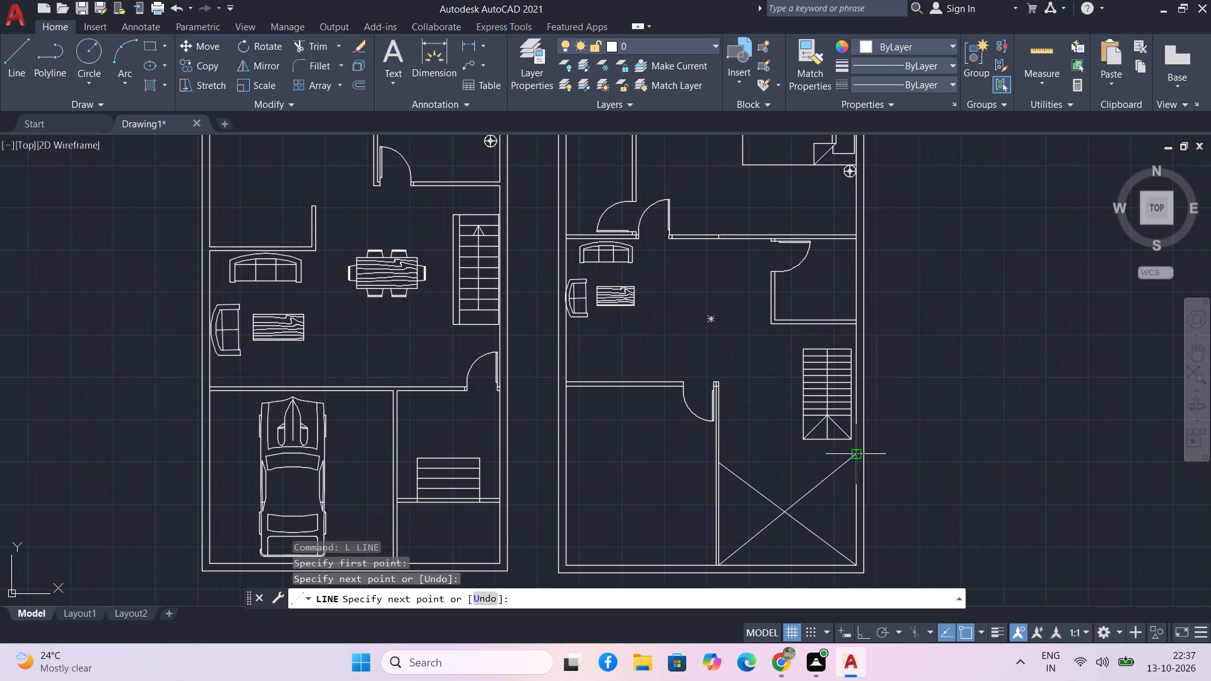
pyautogui.press('space')
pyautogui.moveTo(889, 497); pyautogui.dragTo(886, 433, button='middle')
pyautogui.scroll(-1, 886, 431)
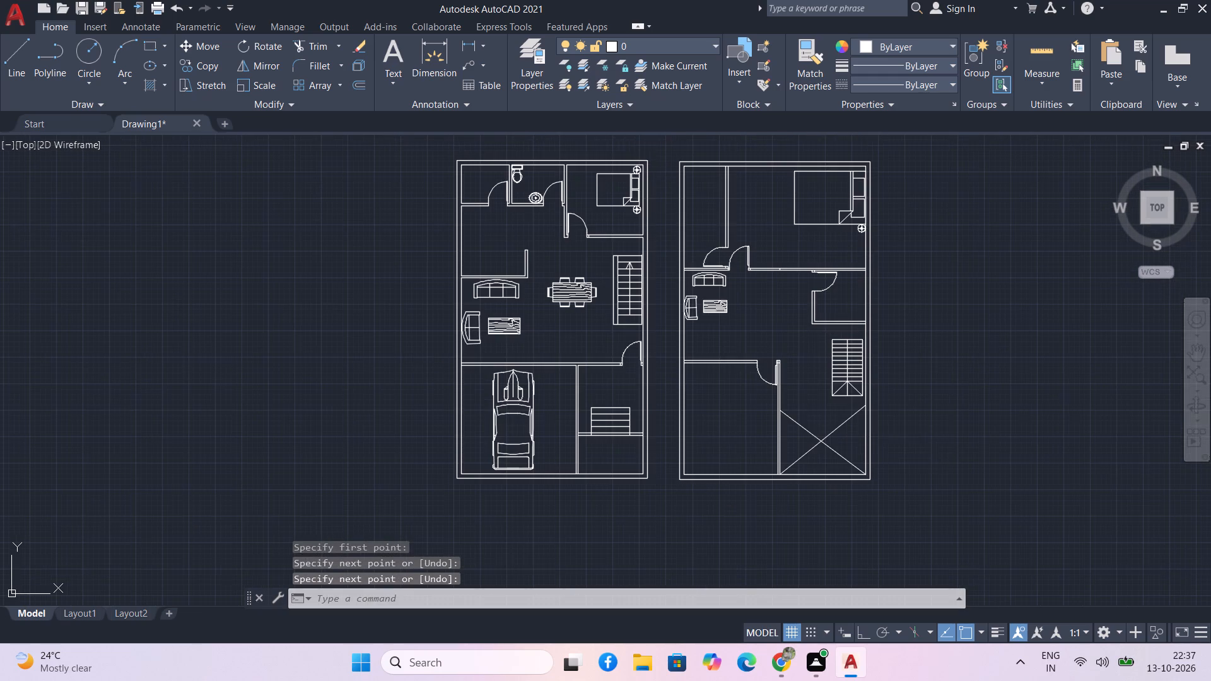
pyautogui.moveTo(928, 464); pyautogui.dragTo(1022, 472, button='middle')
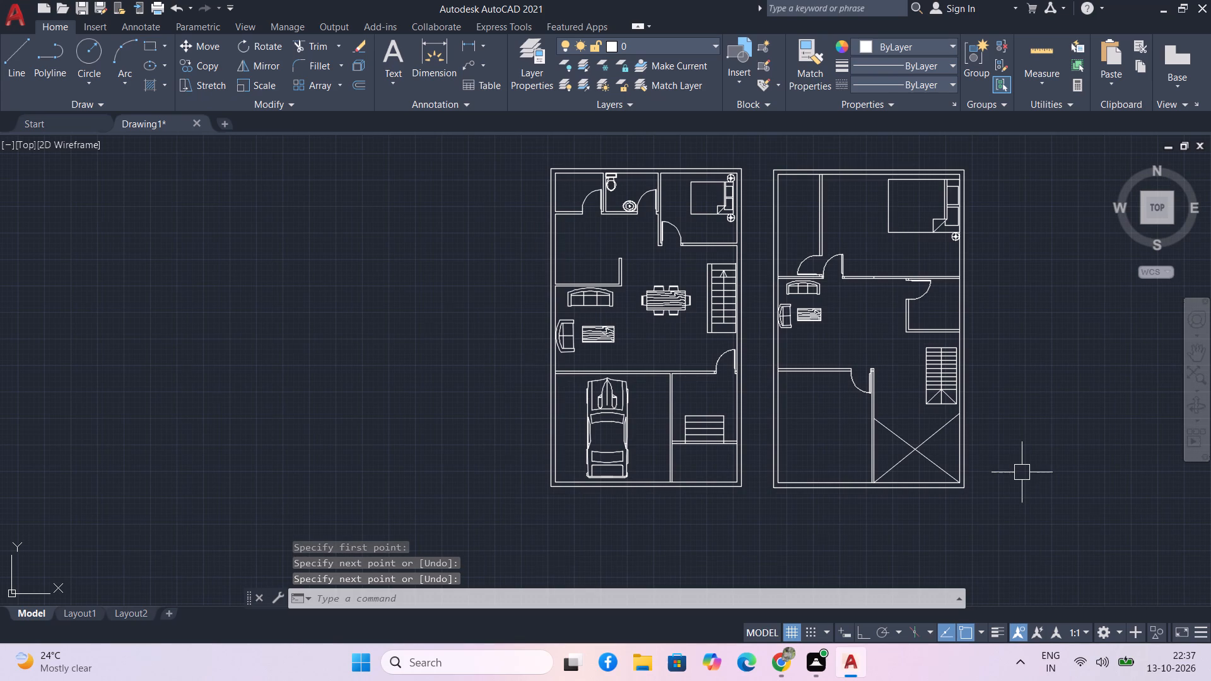
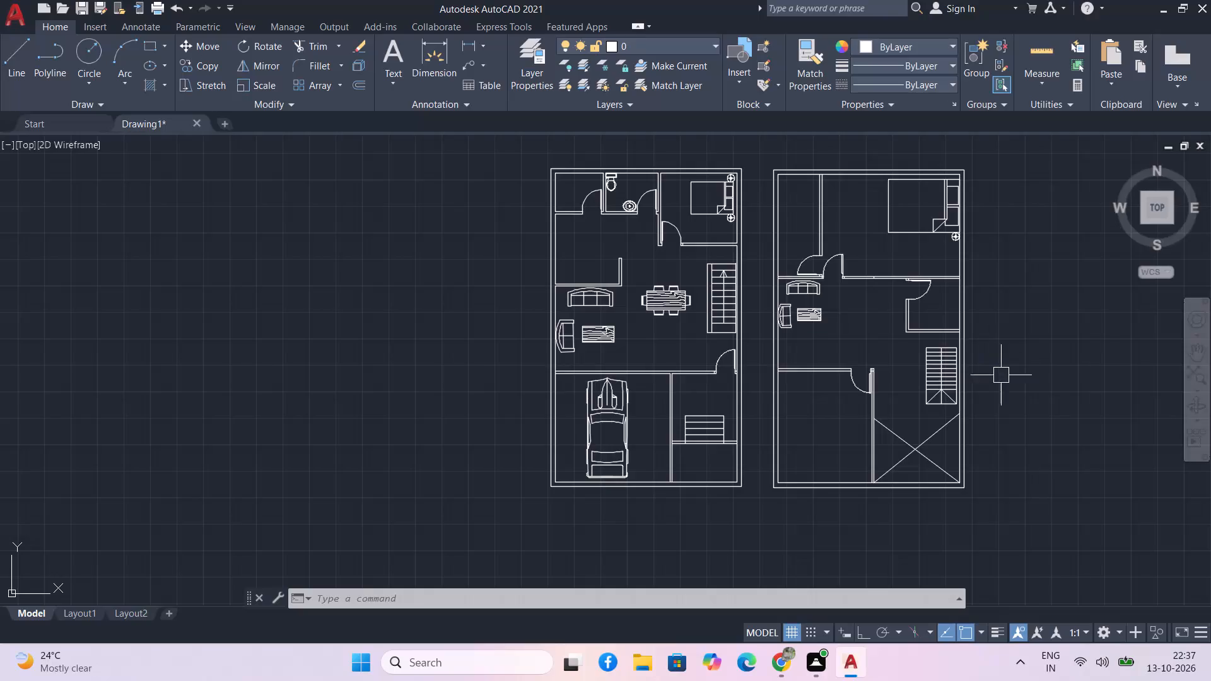
# Trim the second plan's wall junctions where the bedroom's lower wall meets the left outer wall and the upper partition meets the top wall.
pyautogui.moveTo(1002, 376); pyautogui.dragTo(1029, 422, button='middle')
pyautogui.press('Escape')
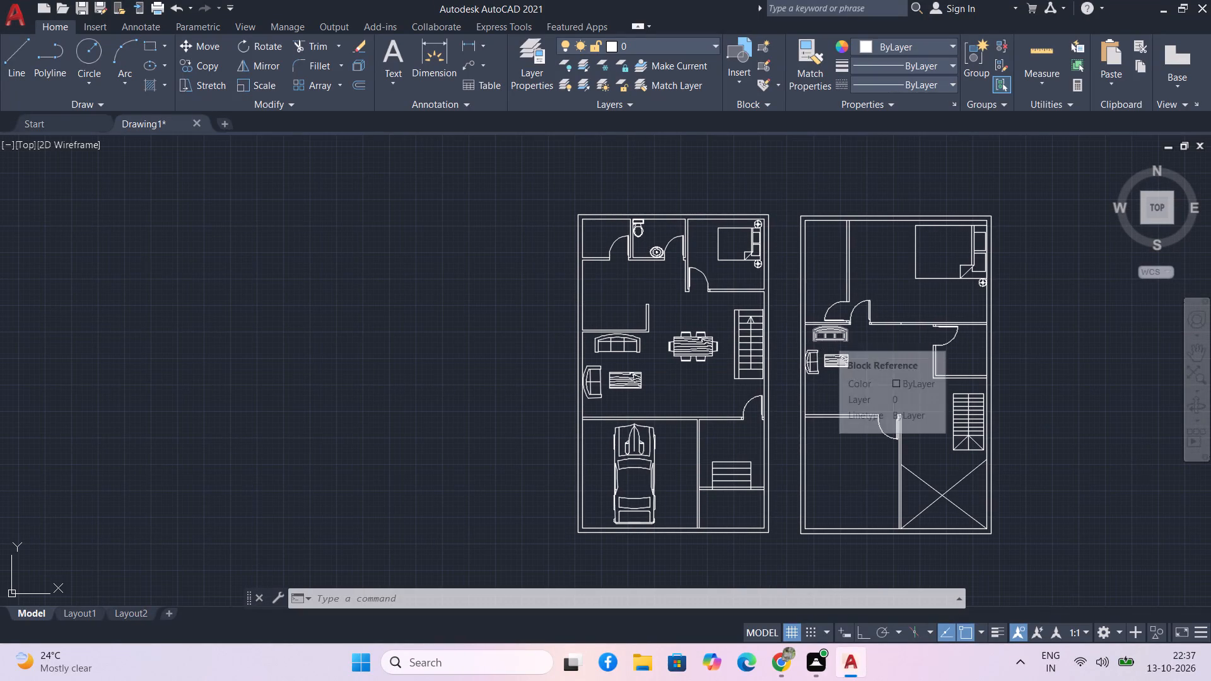
pyautogui.write('trv')
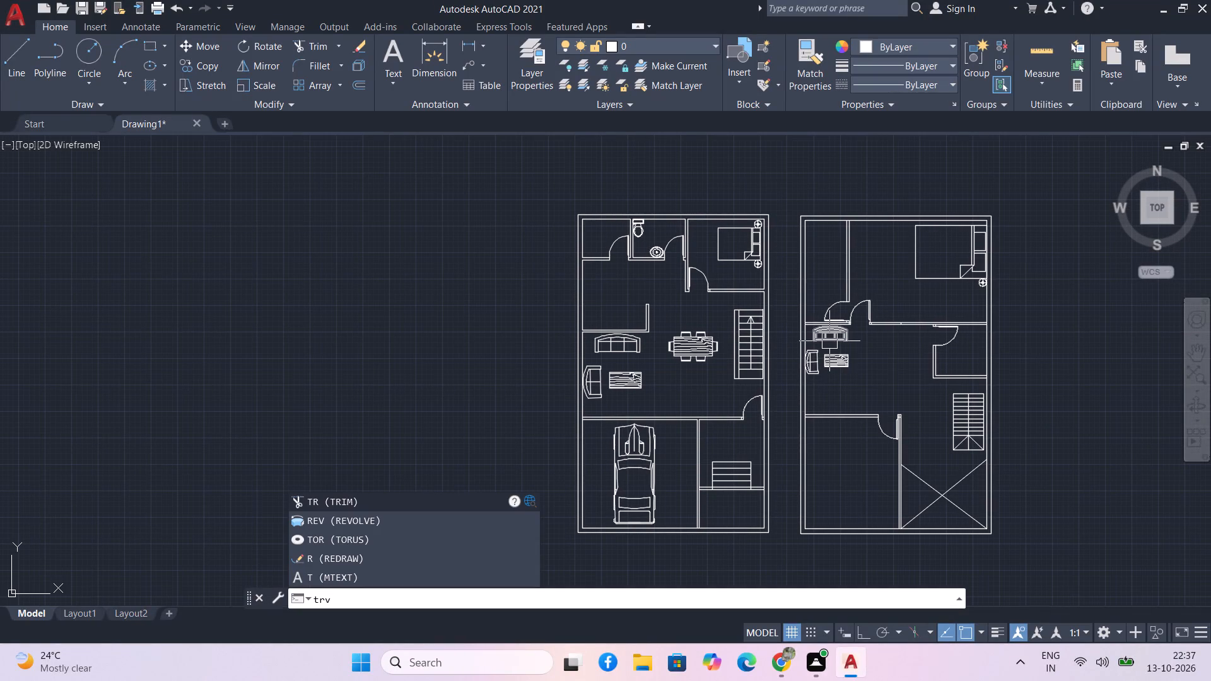
pyautogui.press('BackSpace')
pyautogui.press('space')
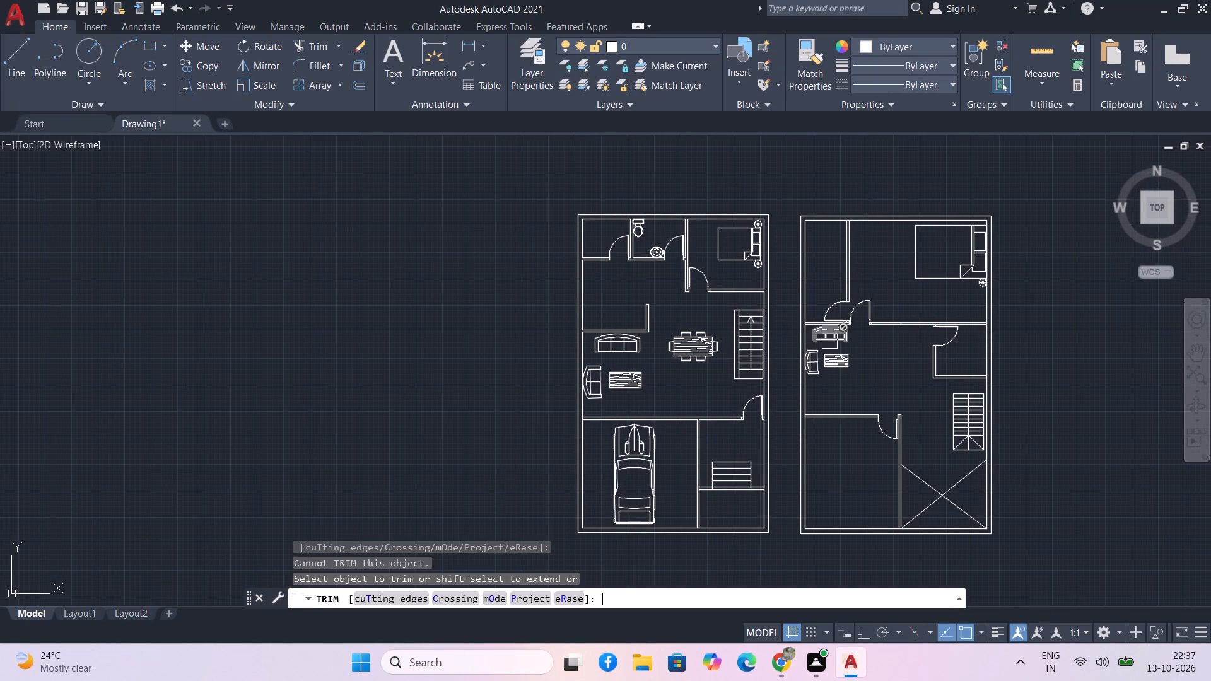
pyautogui.scroll(1, 718, 269)
pyautogui.moveTo(810, 329); pyautogui.dragTo(582, 302, button='middle')
pyautogui.scroll(3, 611, 334)
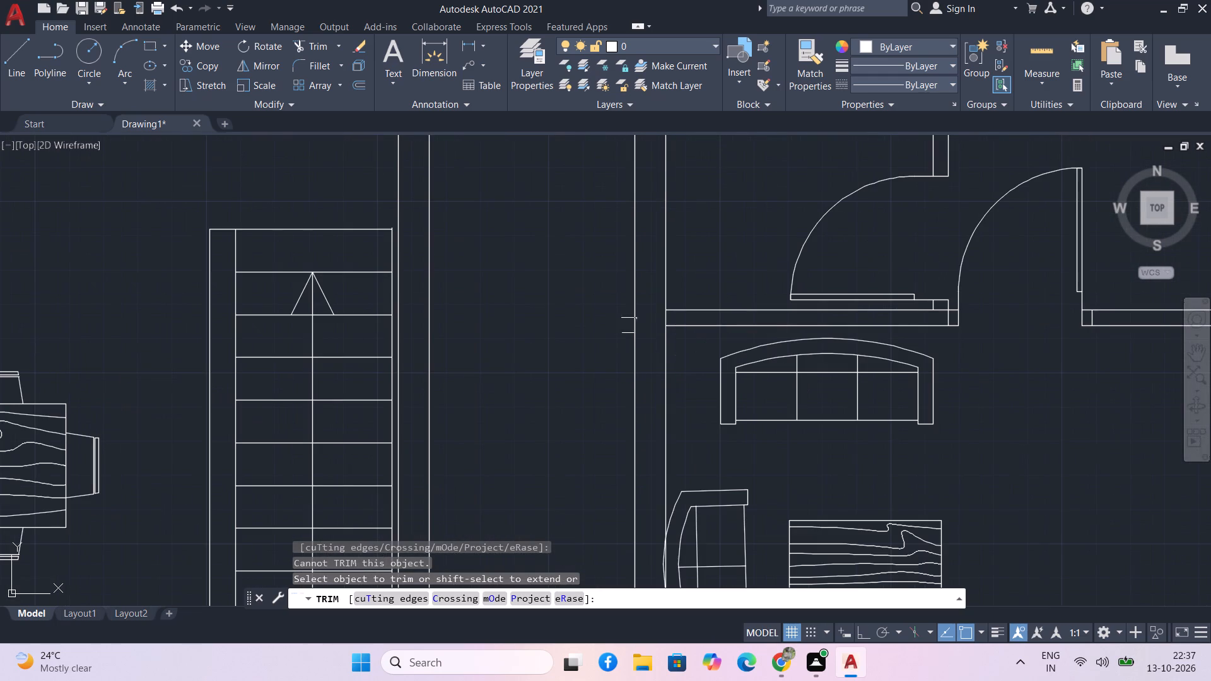
pyautogui.click(670, 320)
pyautogui.moveTo(700, 223); pyautogui.dragTo(687, 576, button='middle')
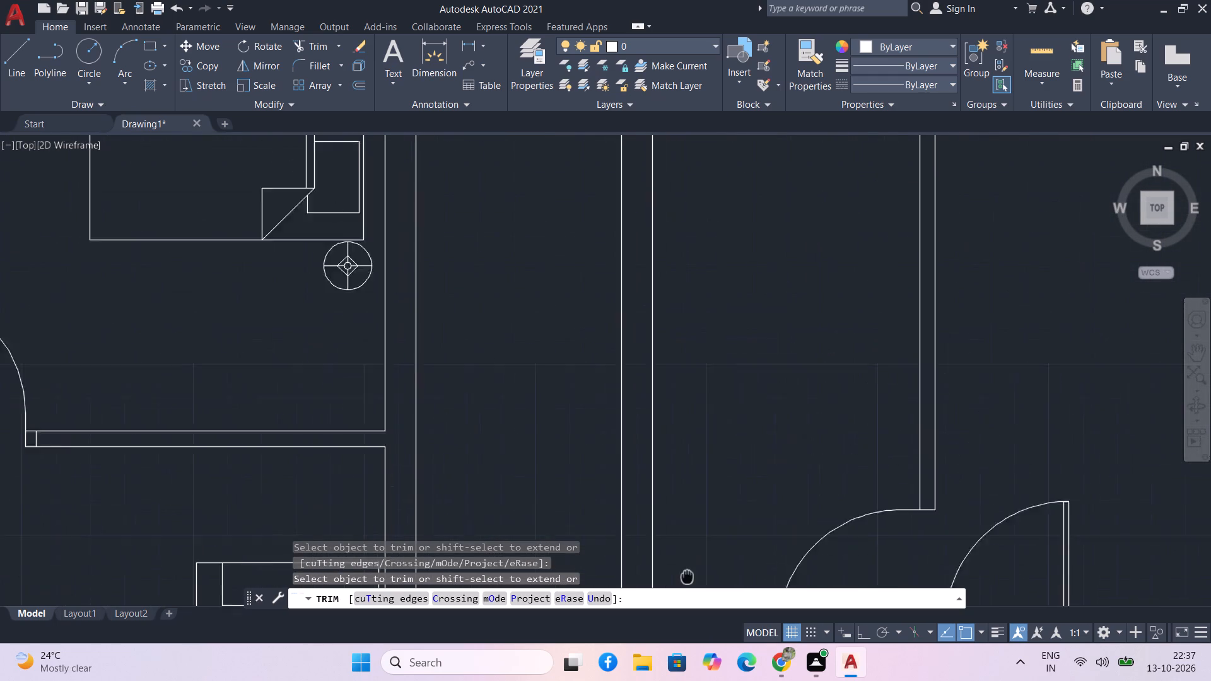
pyautogui.moveTo(687, 576); pyautogui.dragTo(661, 680, button='middle')
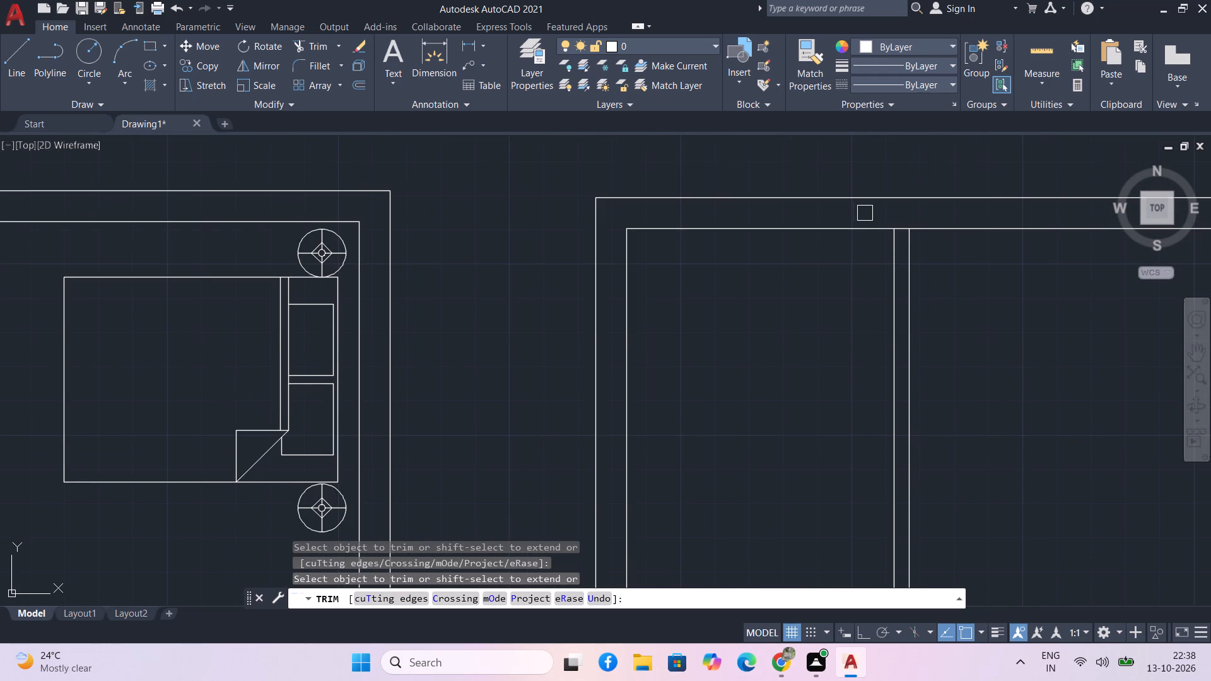
pyautogui.scroll(2, 899, 240)
pyautogui.moveTo(899, 239); pyautogui.dragTo(893, 184)
pyautogui.scroll(-2, 940, 237)
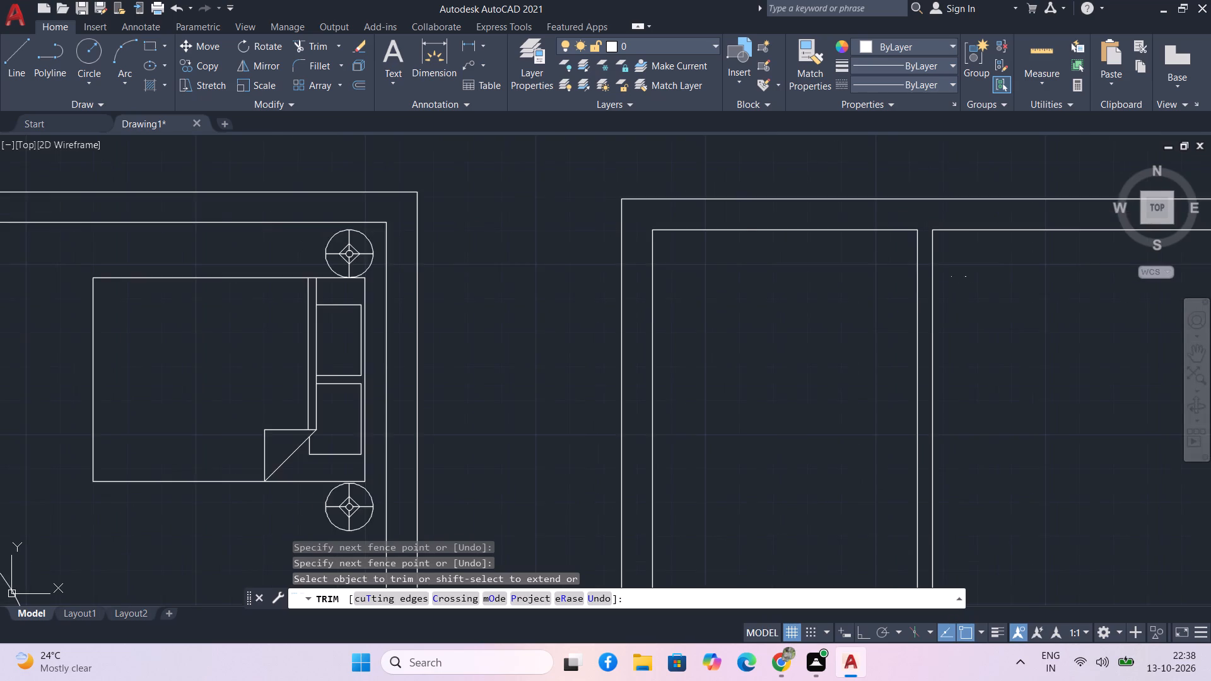
# Trim the right-end junction of the second plan's bedroom lower wall and remove the short cross line inside that wall.
pyautogui.scroll(-1, 964, 274)
pyautogui.moveTo(968, 285); pyautogui.dragTo(771, 159, button='middle')
pyautogui.moveTo(857, 224); pyautogui.dragTo(638, 500, button='middle')
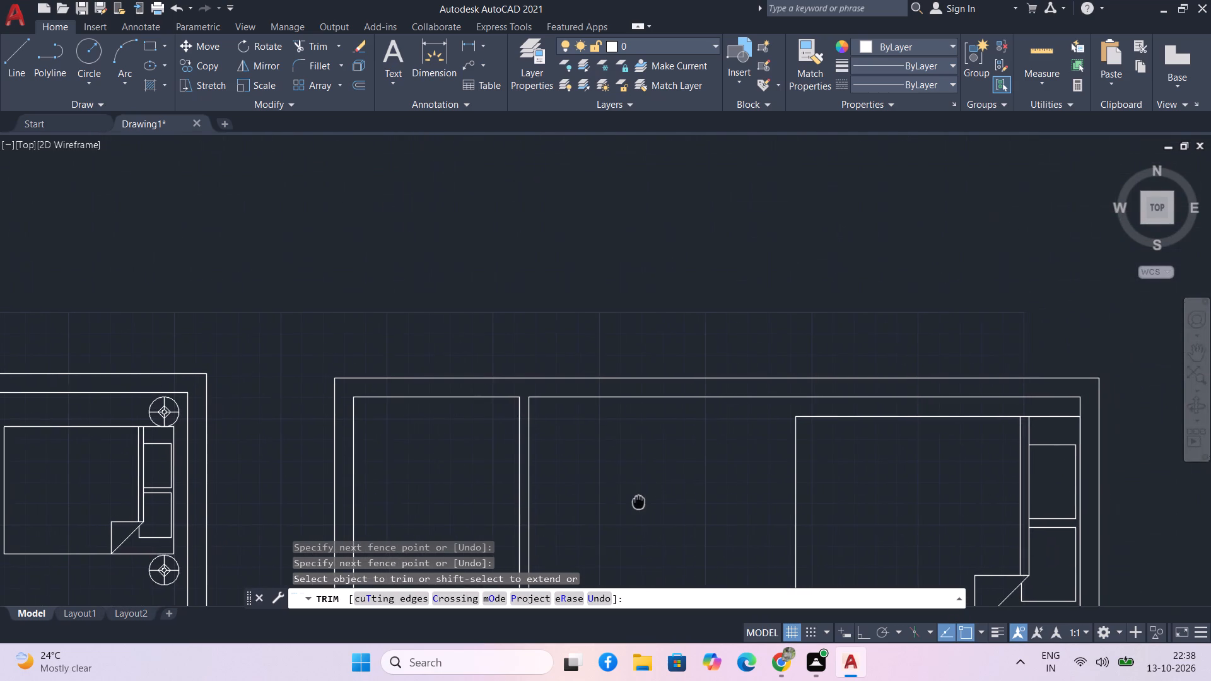
pyautogui.moveTo(906, 474); pyautogui.dragTo(597, 301, button='middle')
pyautogui.scroll(-1, 904, 473)
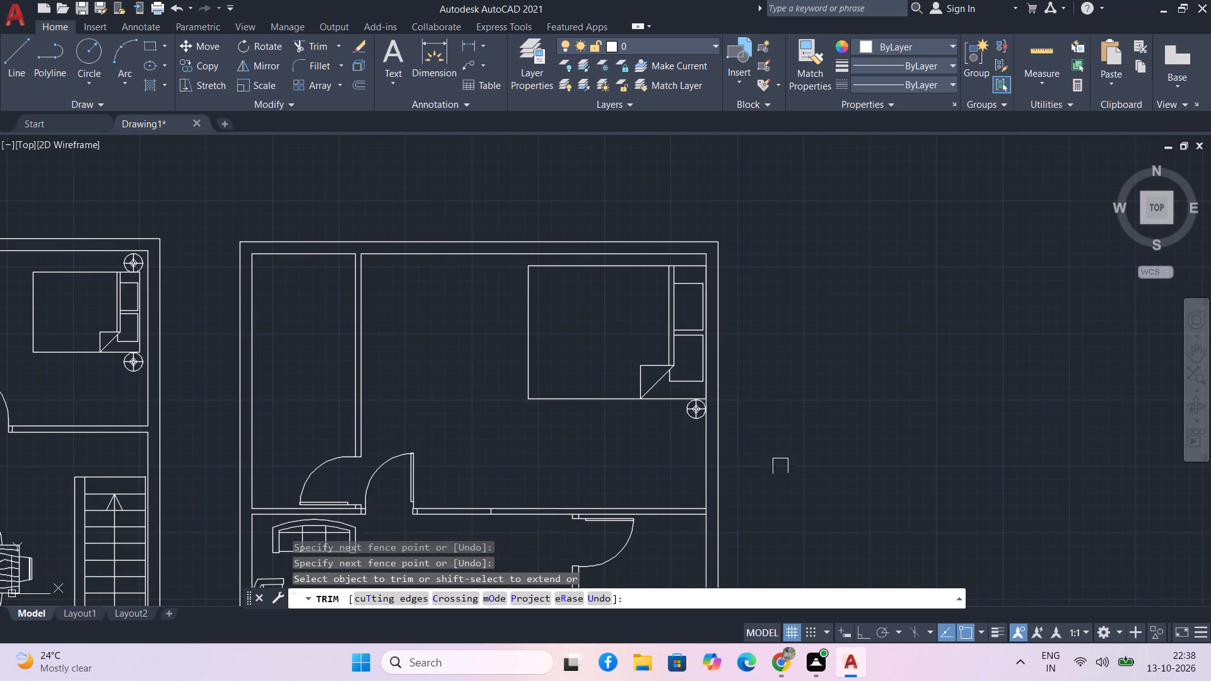
pyautogui.moveTo(776, 464); pyautogui.dragTo(861, 260, button='middle')
pyautogui.scroll(6, 771, 310)
pyautogui.moveTo(831, 268); pyautogui.dragTo(899, 255)
pyautogui.scroll(-1, 623, 281)
pyautogui.scroll(-3, 578, 328)
pyautogui.moveTo(535, 346); pyautogui.dragTo(782, 329, button='middle')
pyautogui.scroll(1, 512, 300)
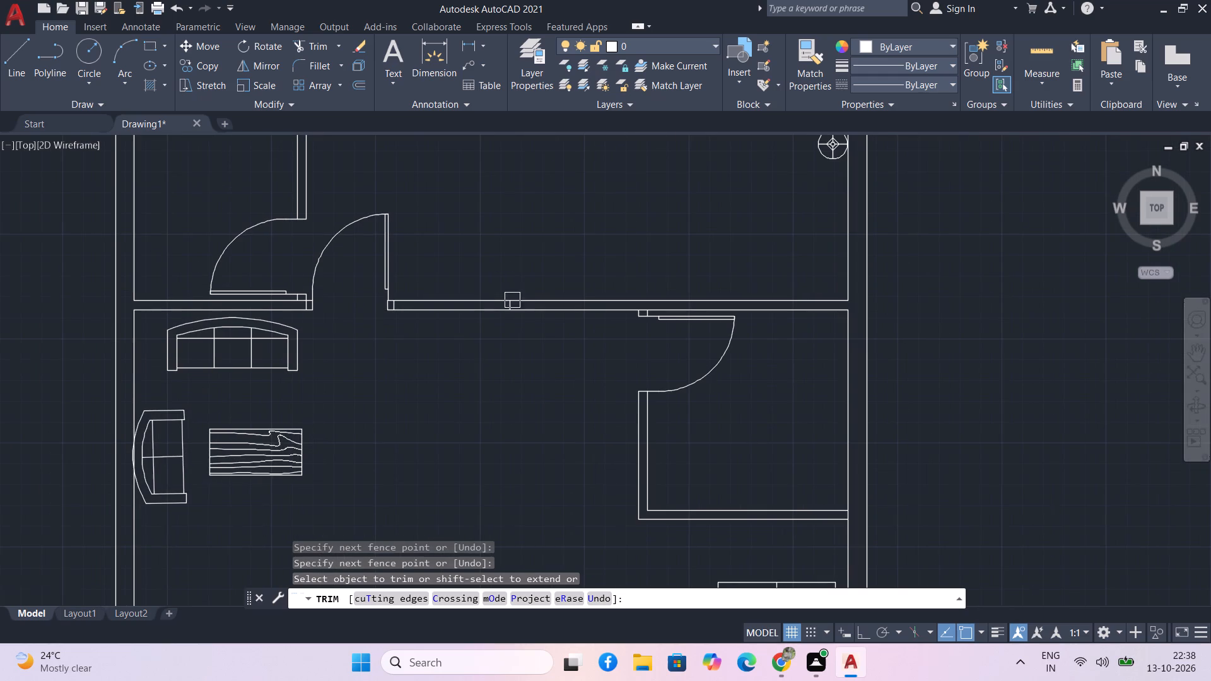
pyautogui.scroll(3, 512, 300)
pyautogui.moveTo(514, 306); pyautogui.dragTo(409, 314)
pyautogui.scroll(-3, 409, 314)
pyautogui.scroll(-3, 521, 422)
# Trim the second plan's lower-left room junctions, its top wall at the left outer wall and its partition at the bottom wall.
pyautogui.moveTo(520, 422); pyautogui.dragTo(518, 422, button='middle')
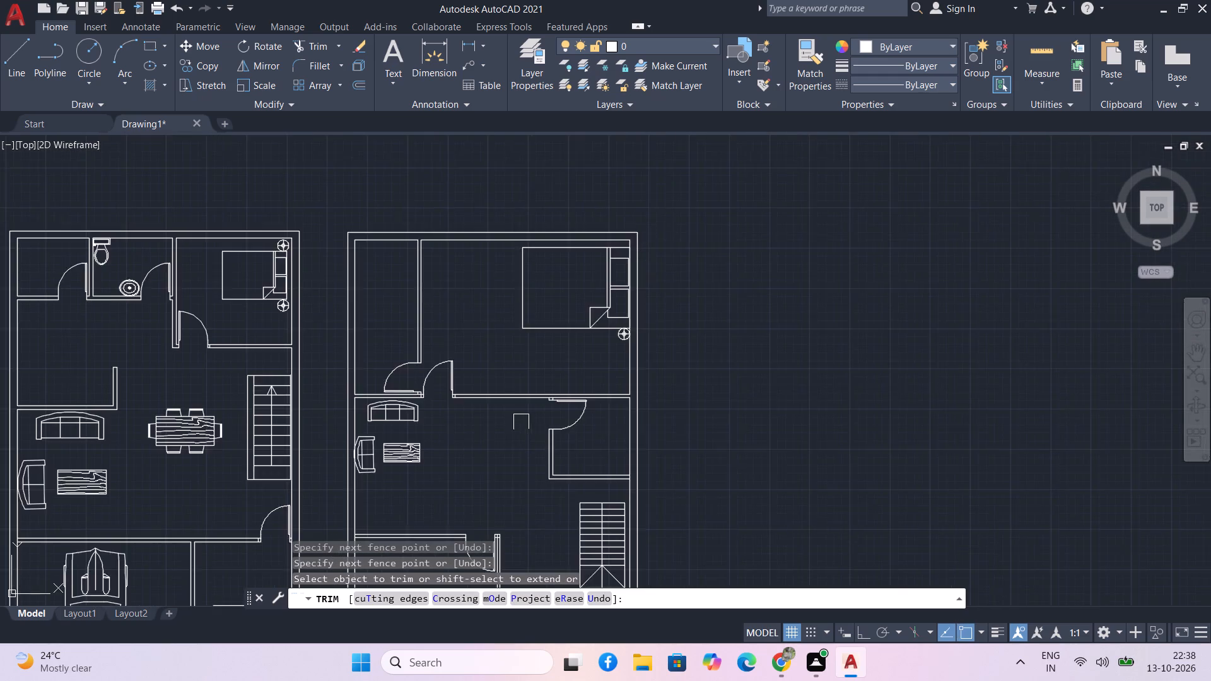
pyautogui.moveTo(518, 422); pyautogui.dragTo(708, 199, button='middle')
pyautogui.scroll(4, 541, 317)
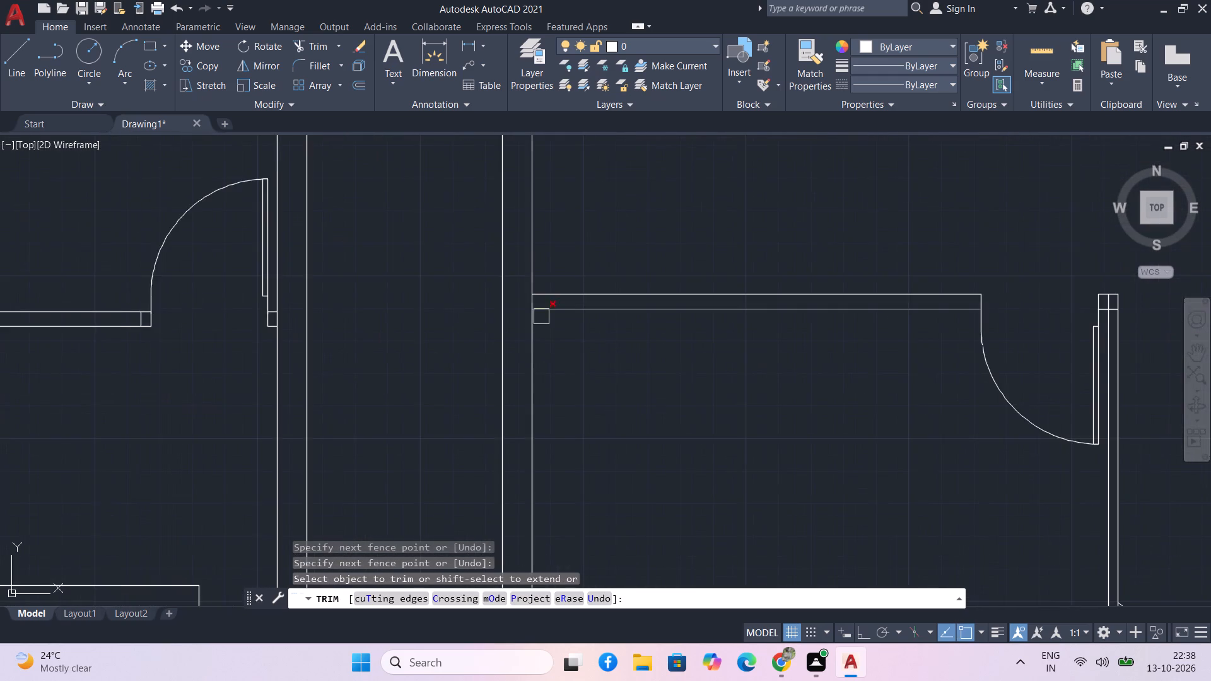
pyautogui.scroll(3, 541, 316)
pyautogui.moveTo(532, 250); pyautogui.dragTo(422, 244)
pyautogui.scroll(-6, 421, 244)
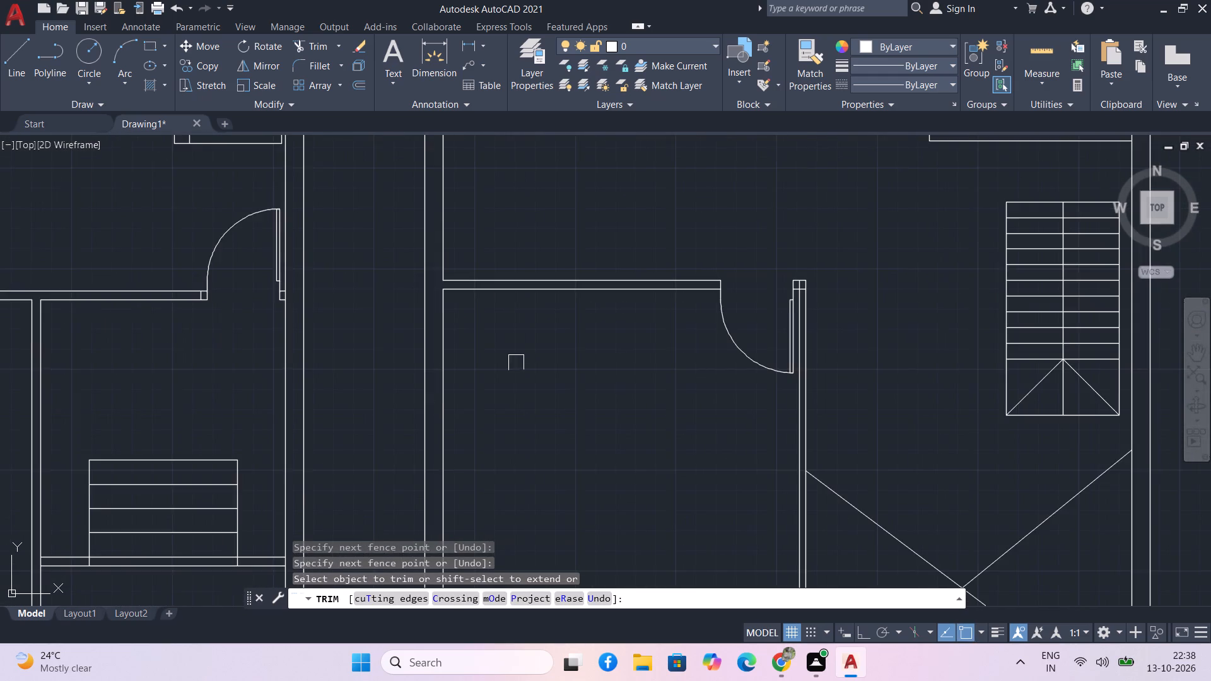
pyautogui.scroll(-2, 516, 363)
pyautogui.moveTo(525, 378); pyautogui.dragTo(544, 263, button='middle')
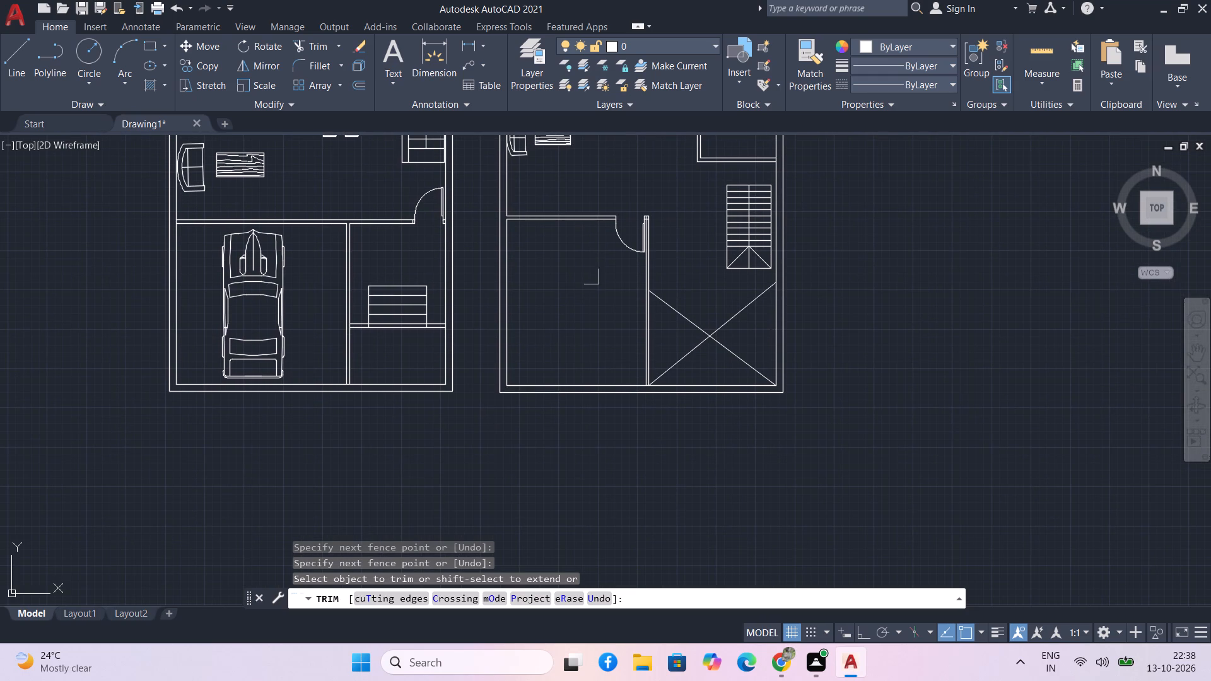
pyautogui.scroll(9, 645, 396)
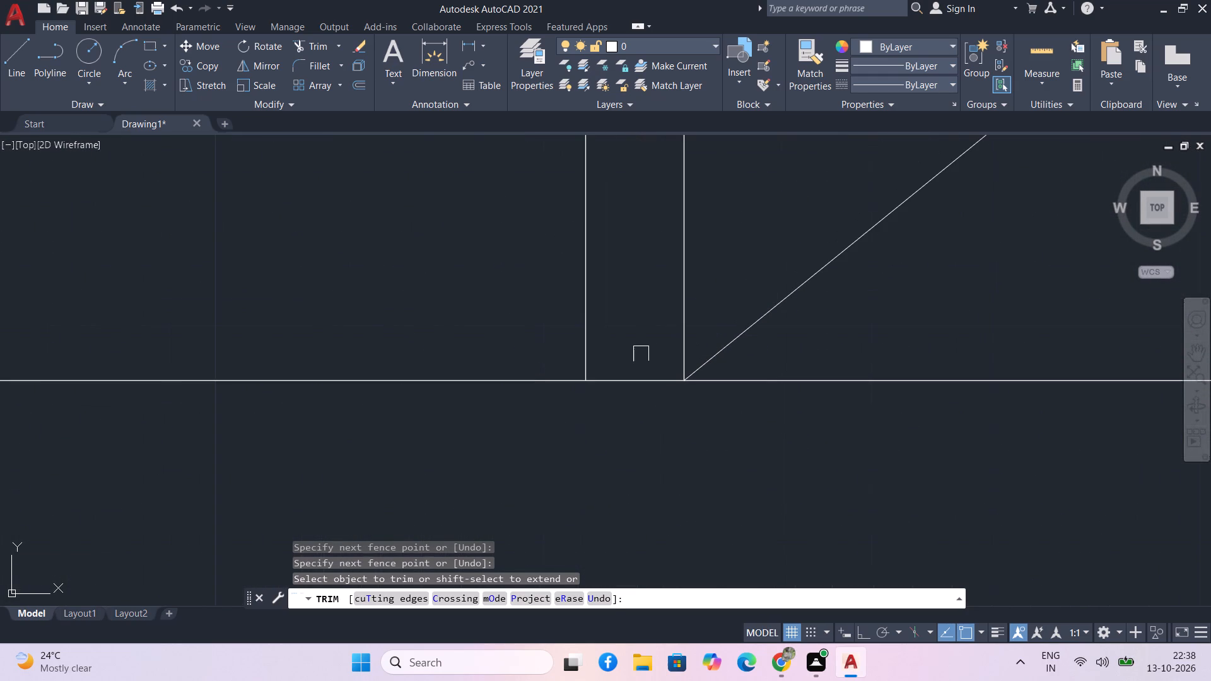
pyautogui.moveTo(641, 354); pyautogui.dragTo(641, 398)
pyautogui.scroll(-10, 641, 399)
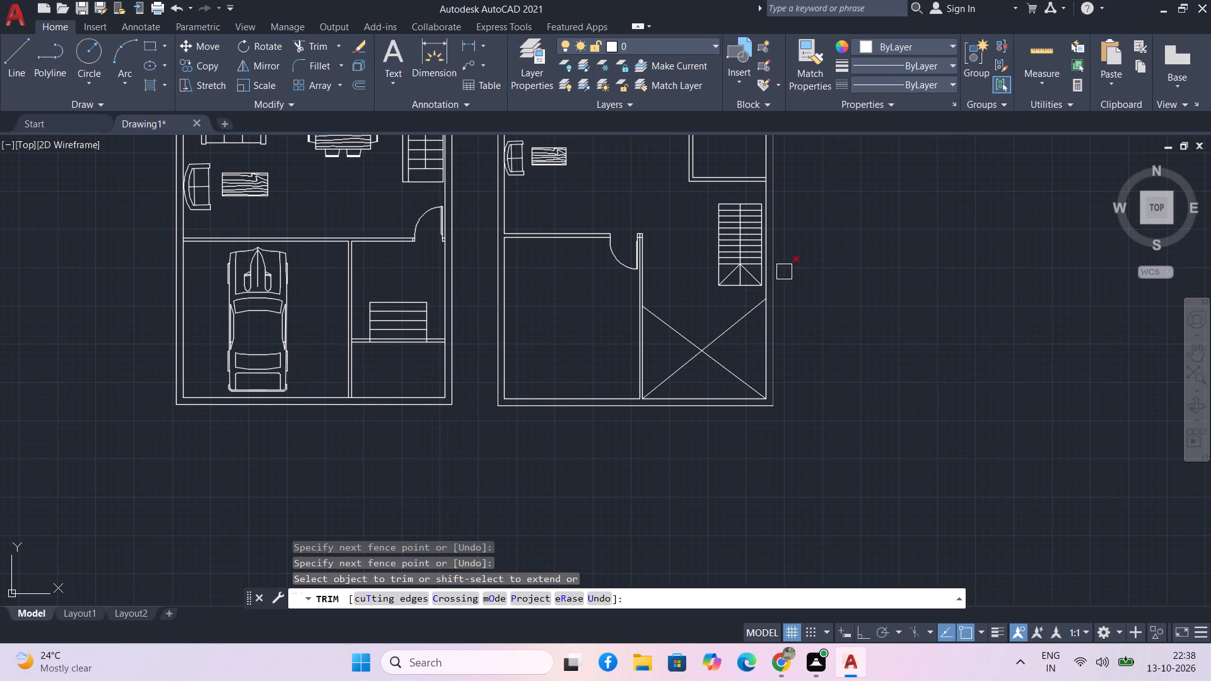
# Trim the junction between the second plan's small room lower wall and the right outer wall, and end the Trim command.
pyautogui.moveTo(802, 255); pyautogui.dragTo(794, 415, button='middle')
pyautogui.scroll(-1, 795, 392)
pyautogui.scroll(7, 773, 358)
pyautogui.click(730, 362)
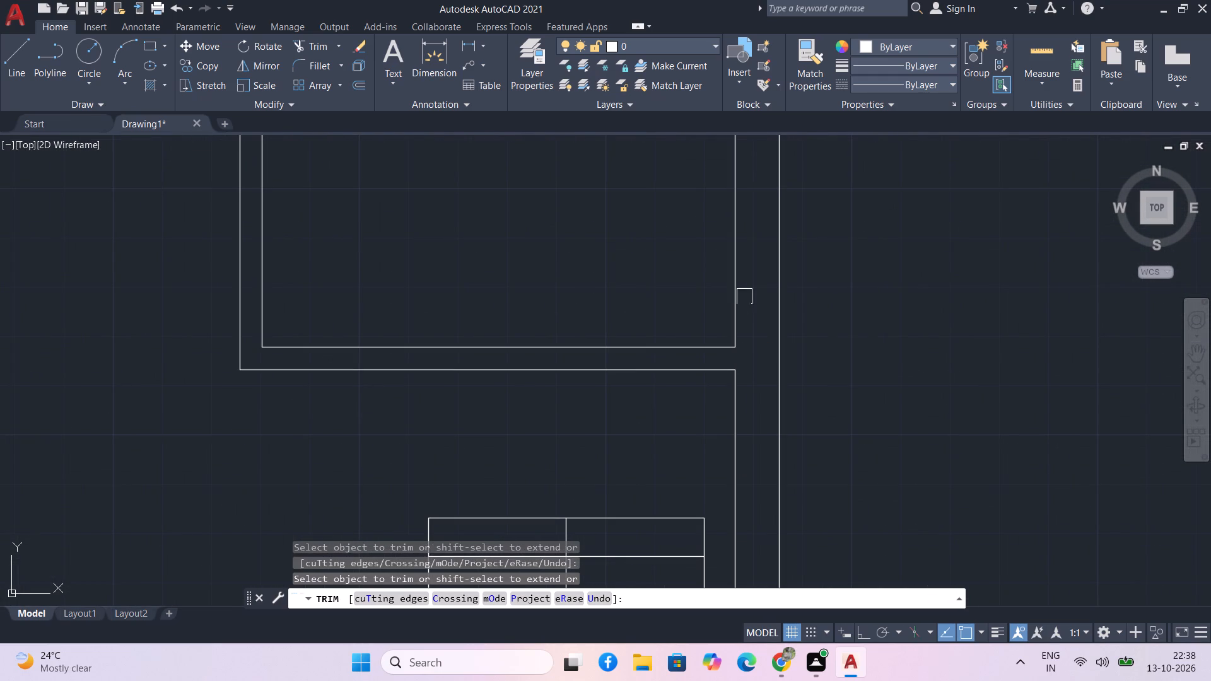
pyautogui.scroll(-3, 744, 296)
pyautogui.moveTo(777, 289); pyautogui.dragTo(771, 532, button='middle')
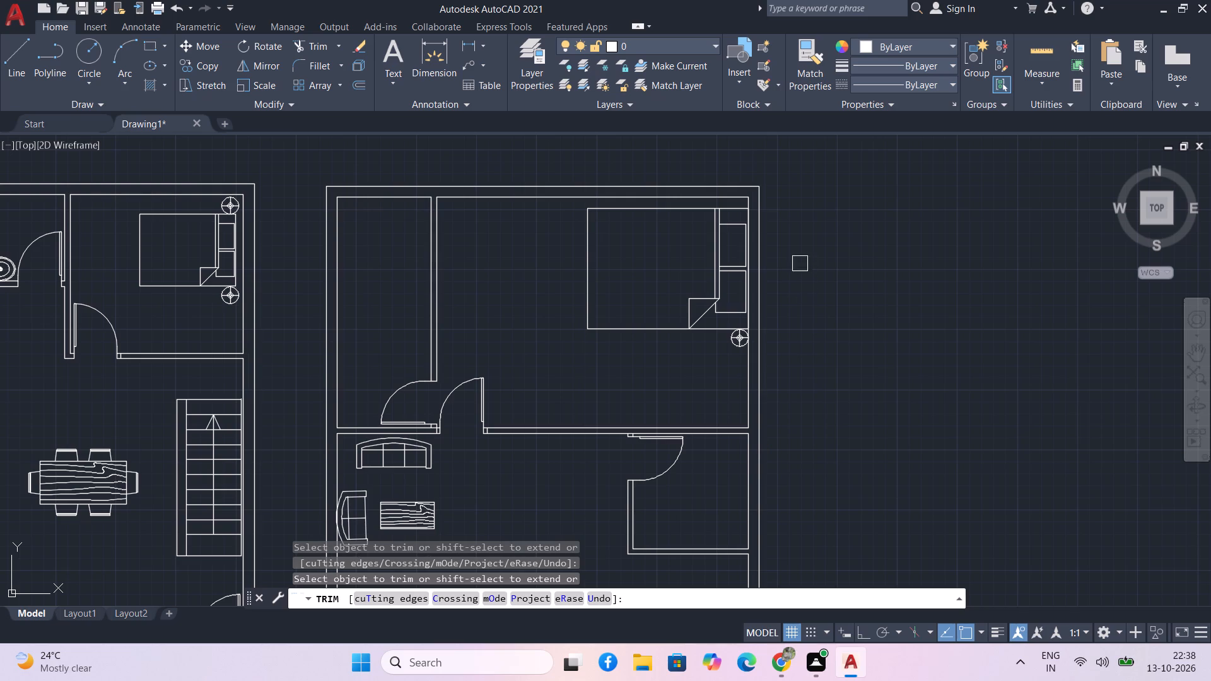
pyautogui.moveTo(828, 323); pyautogui.dragTo(825, 243, button='middle')
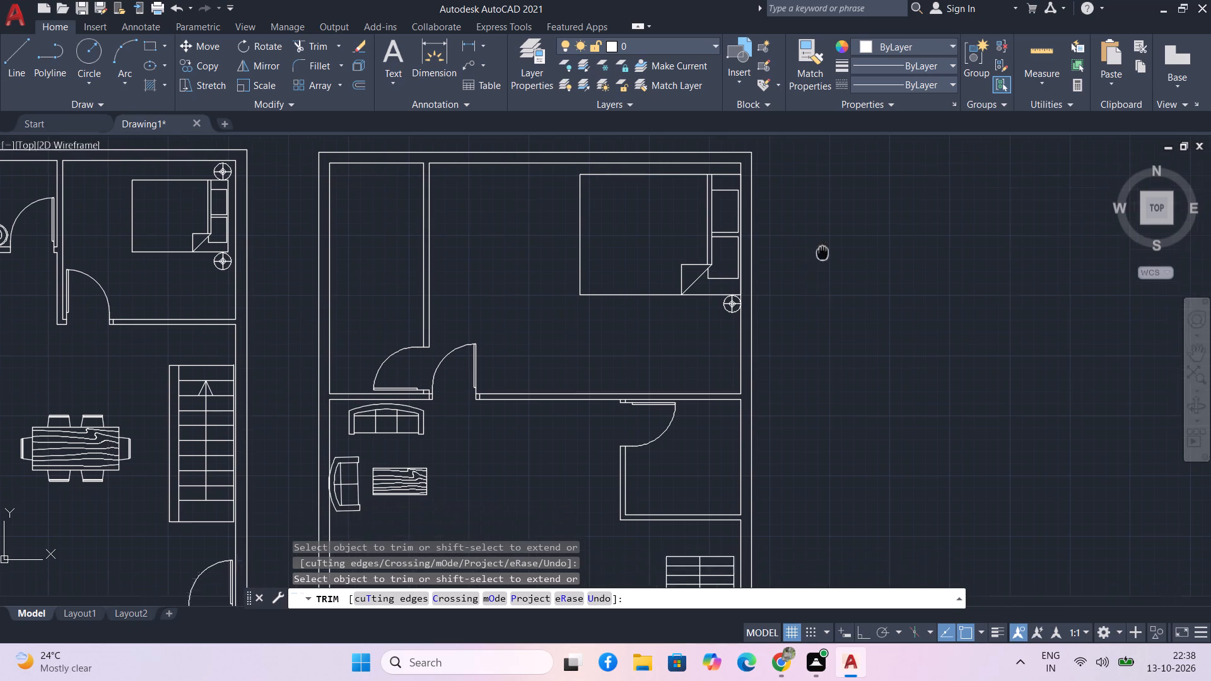
pyautogui.moveTo(825, 243); pyautogui.dragTo(834, 221, button='middle')
pyautogui.moveTo(844, 309); pyautogui.dragTo(844, 303, button='middle')
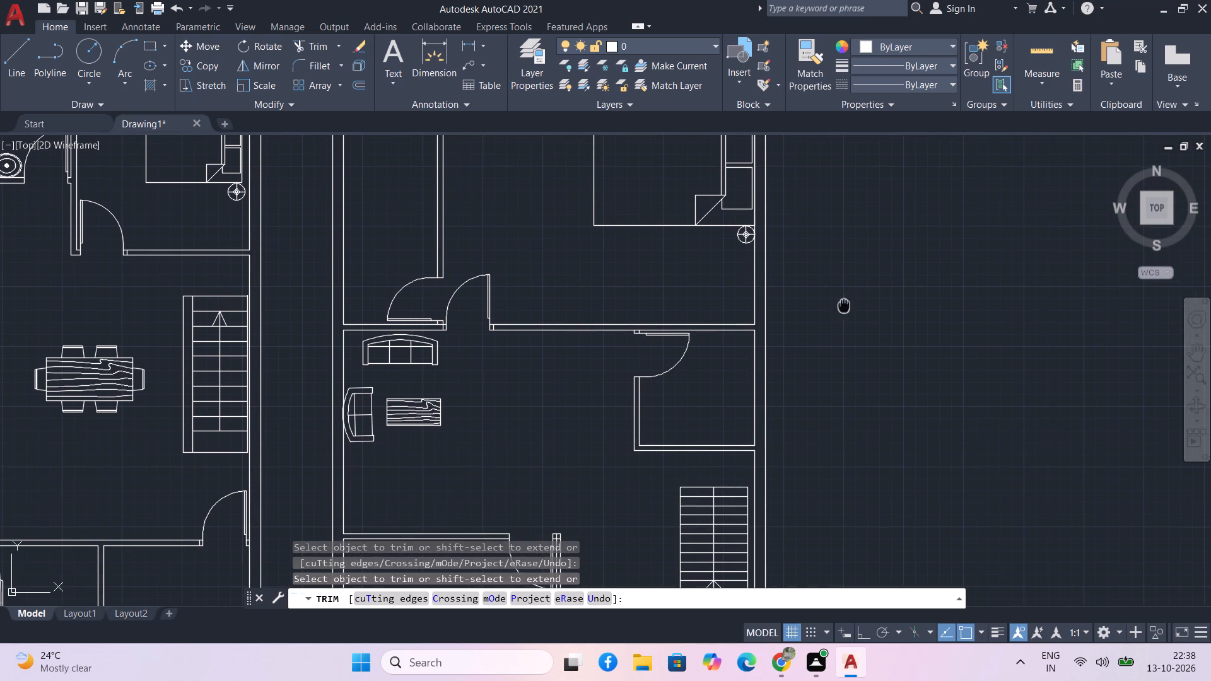
pyautogui.moveTo(844, 303); pyautogui.dragTo(881, 286, button='middle')
pyautogui.scroll(-1, 884, 283)
pyautogui.moveTo(884, 297); pyautogui.dragTo(898, 248, button='middle')
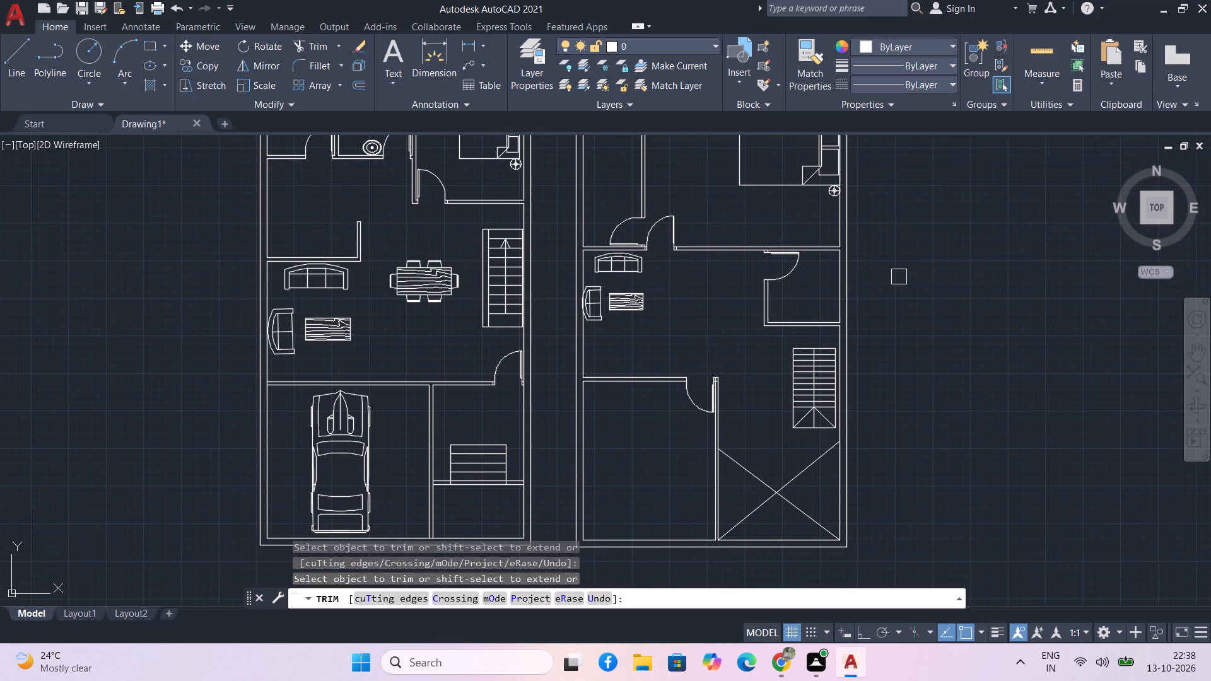
pyautogui.write('h')
pyautogui.press('space')
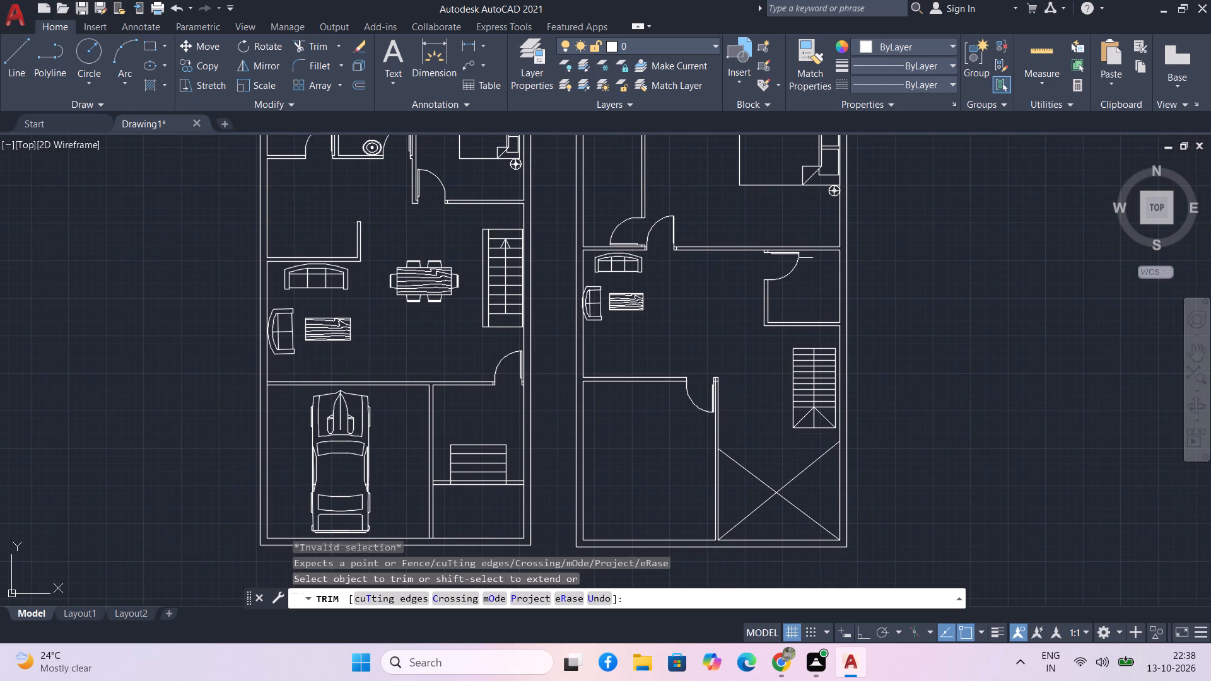
pyautogui.press('Escape')
# Hatch the first plan's outer walls and connected upper partitions with a Solid fill in colour 8.
pyautogui.write('h')
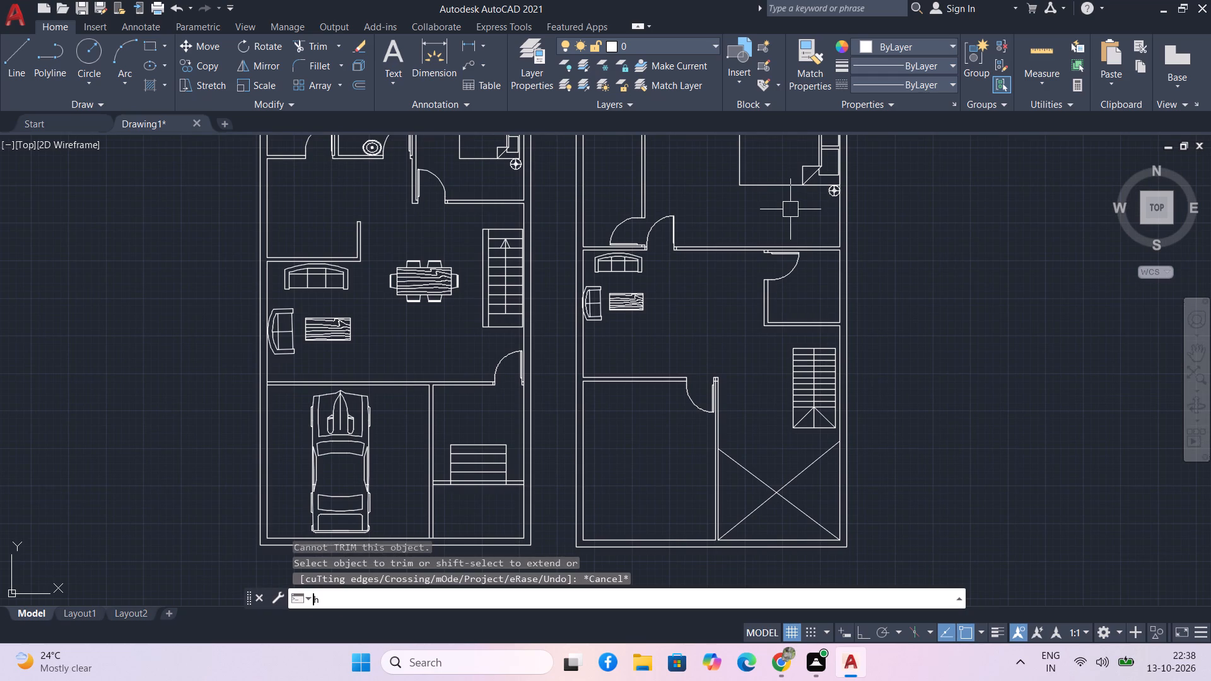
pyautogui.press('space')
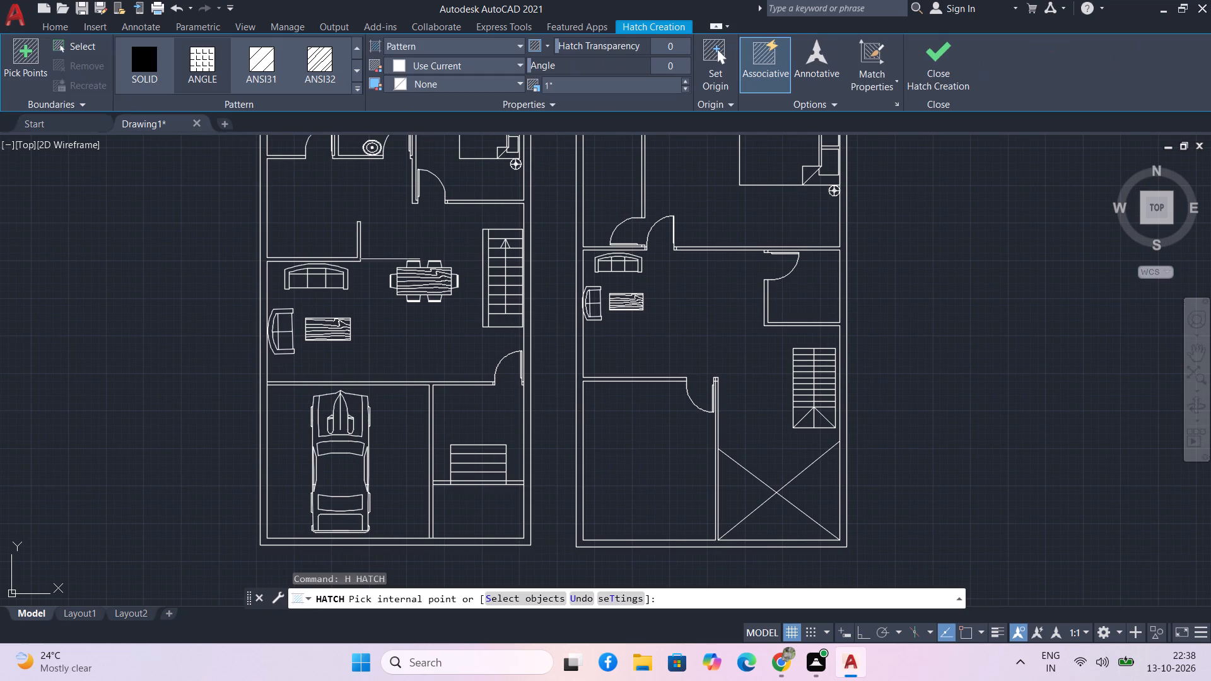
pyautogui.click(461, 66)
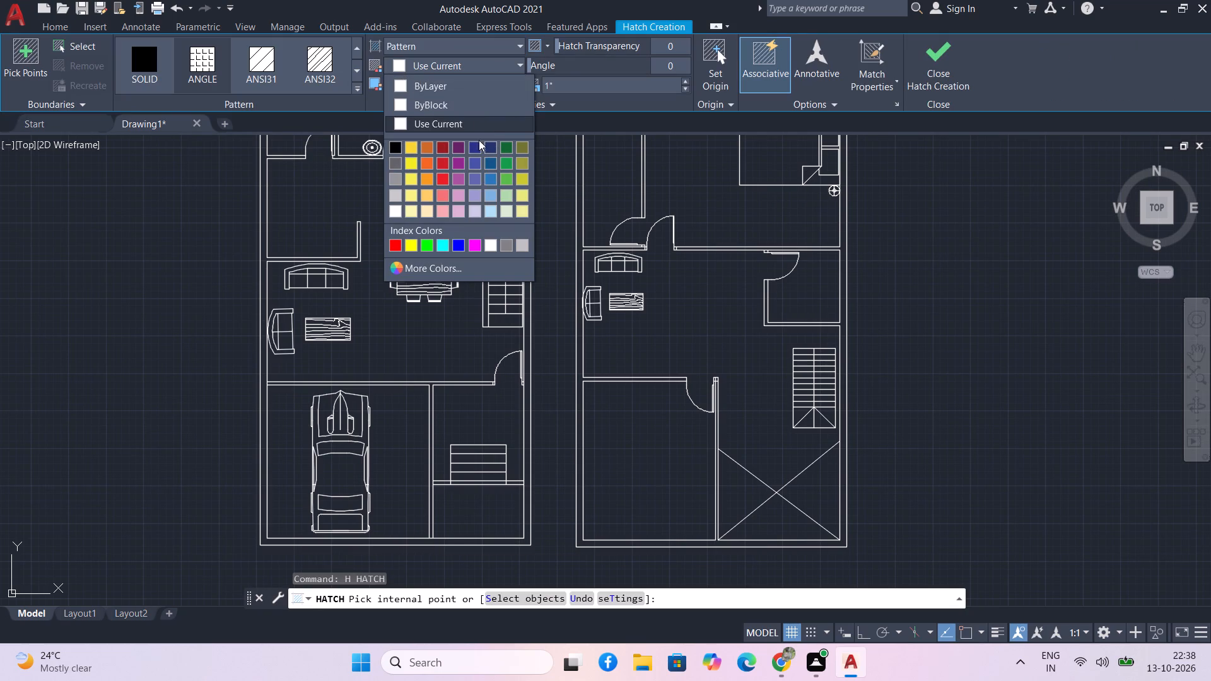
pyautogui.click(506, 245)
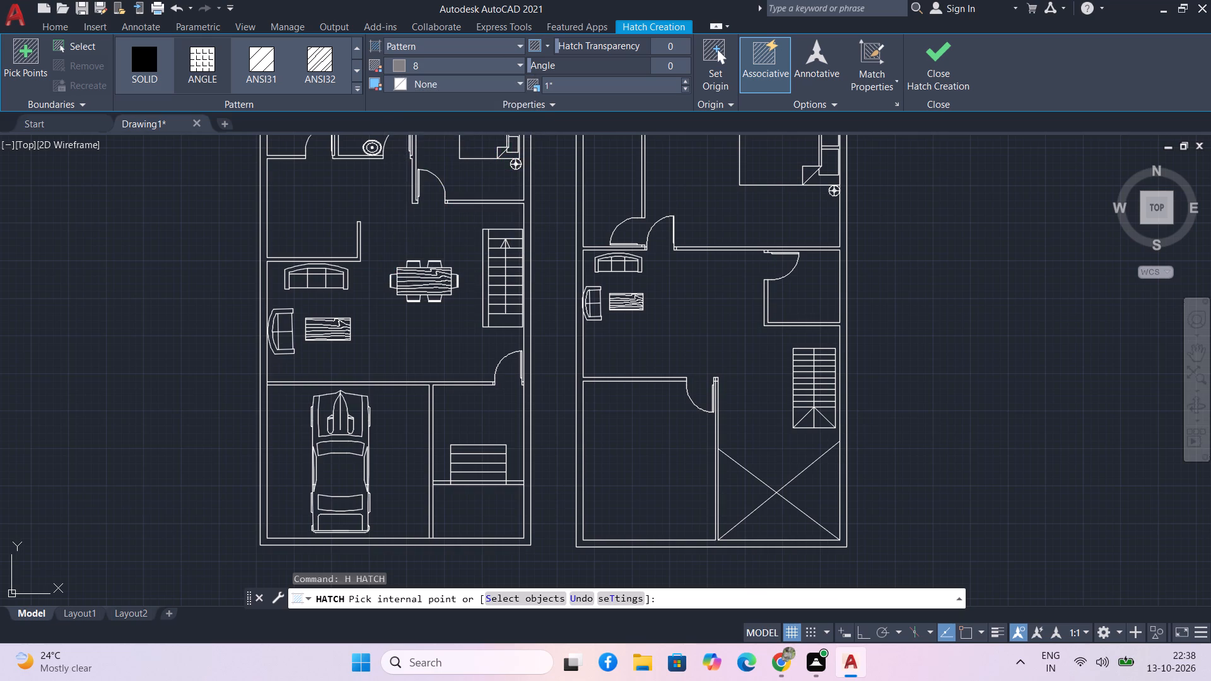
pyautogui.click(454, 44)
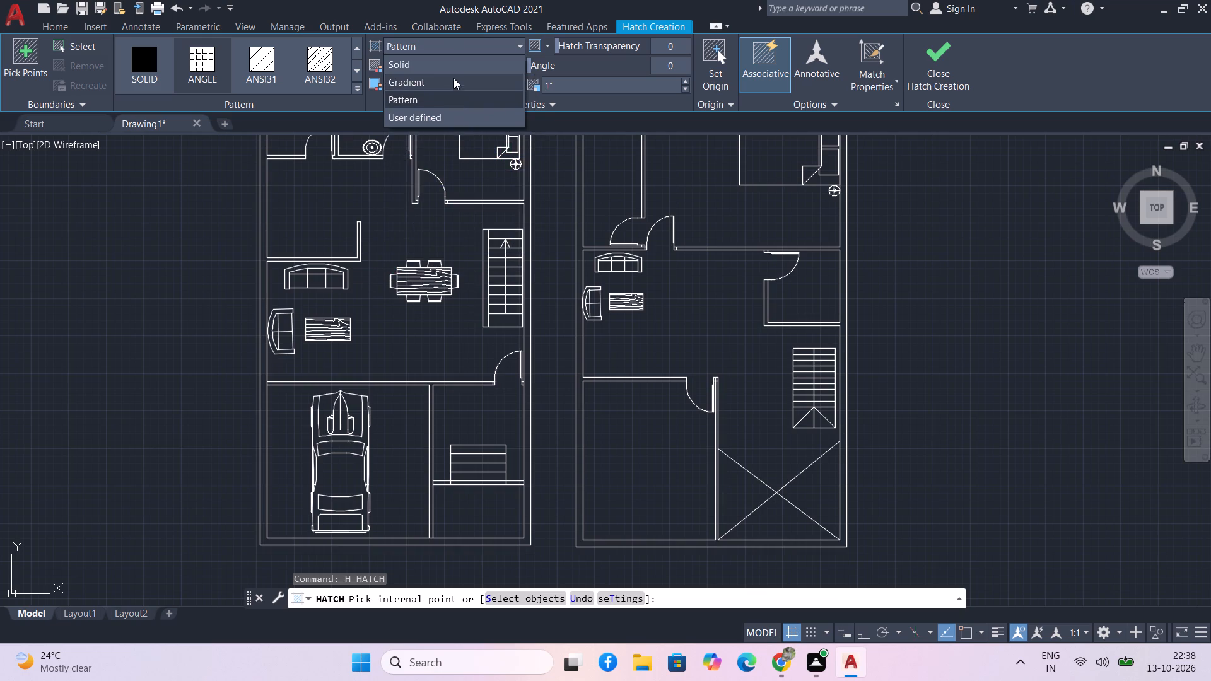
pyautogui.click(453, 64)
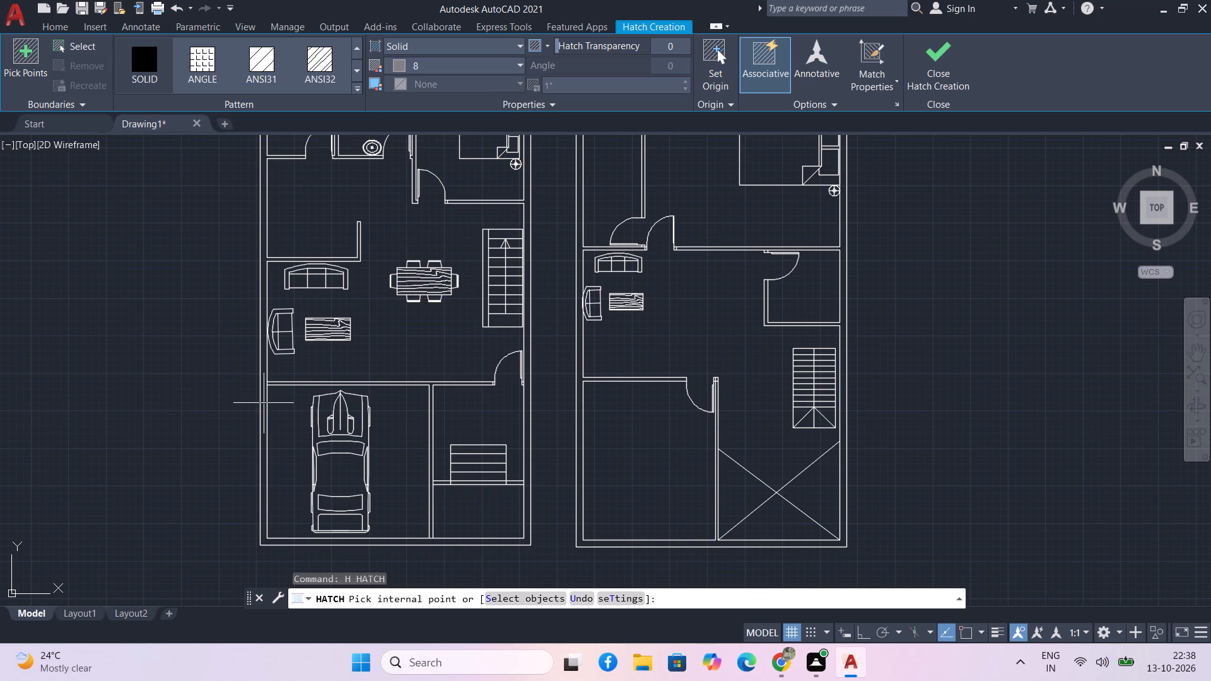
pyautogui.click(264, 403)
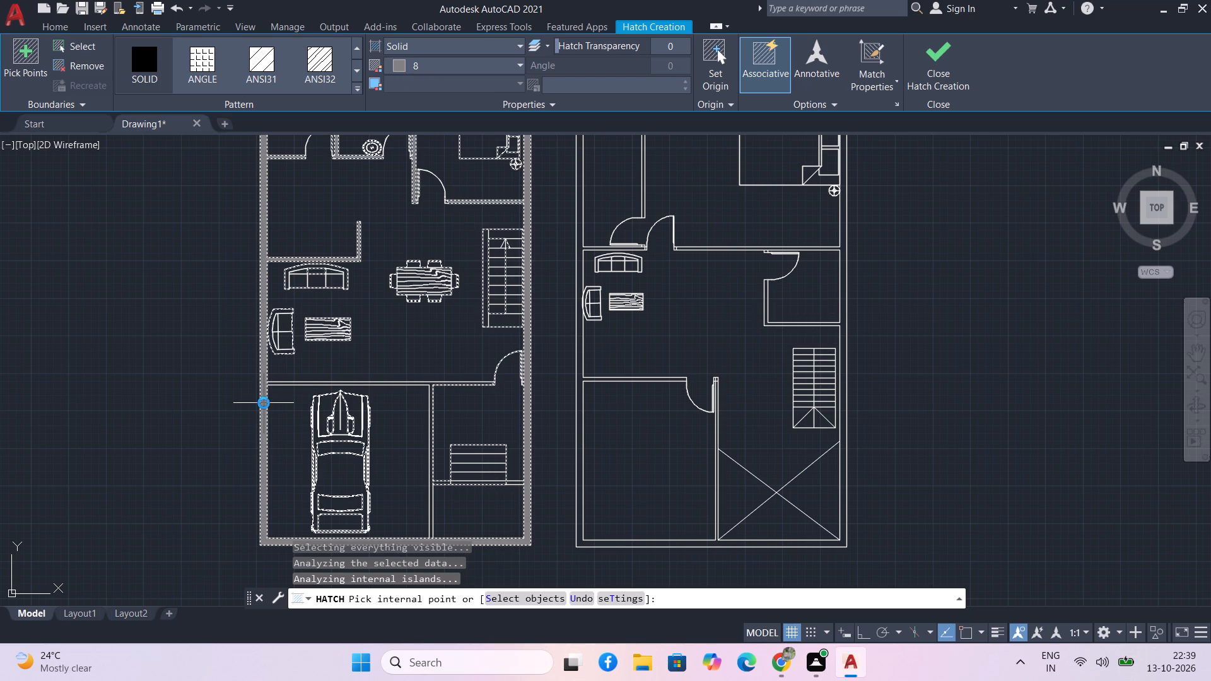
# Try to add the first plan's horizontal garage wall and lower partitions to the solid hatch, and finish the hatch.
pyautogui.moveTo(264, 403); pyautogui.dragTo(264, 358, button='middle')
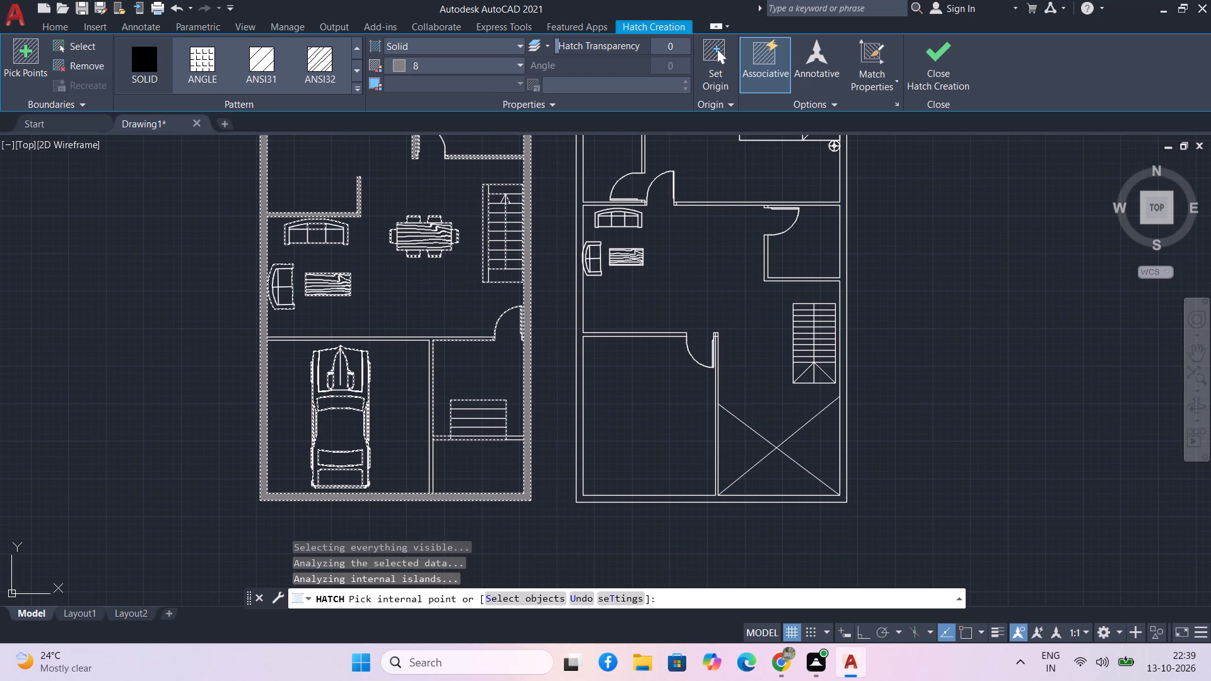
pyautogui.scroll(3, 296, 339)
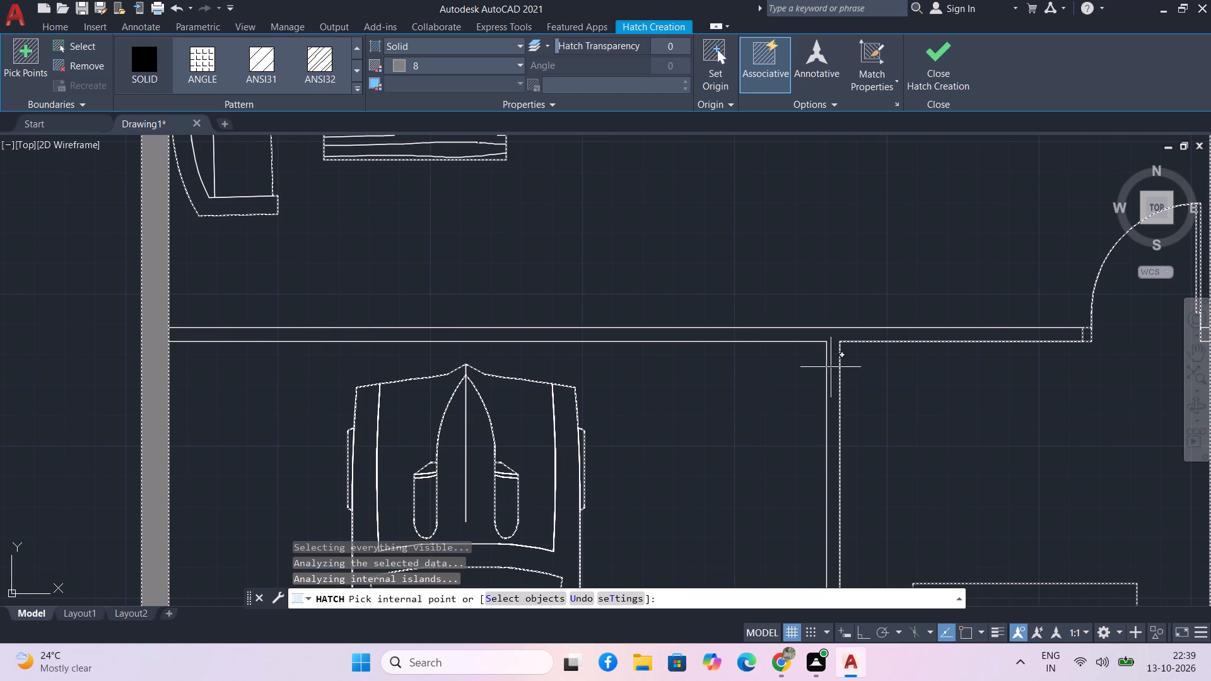
pyautogui.click(809, 339)
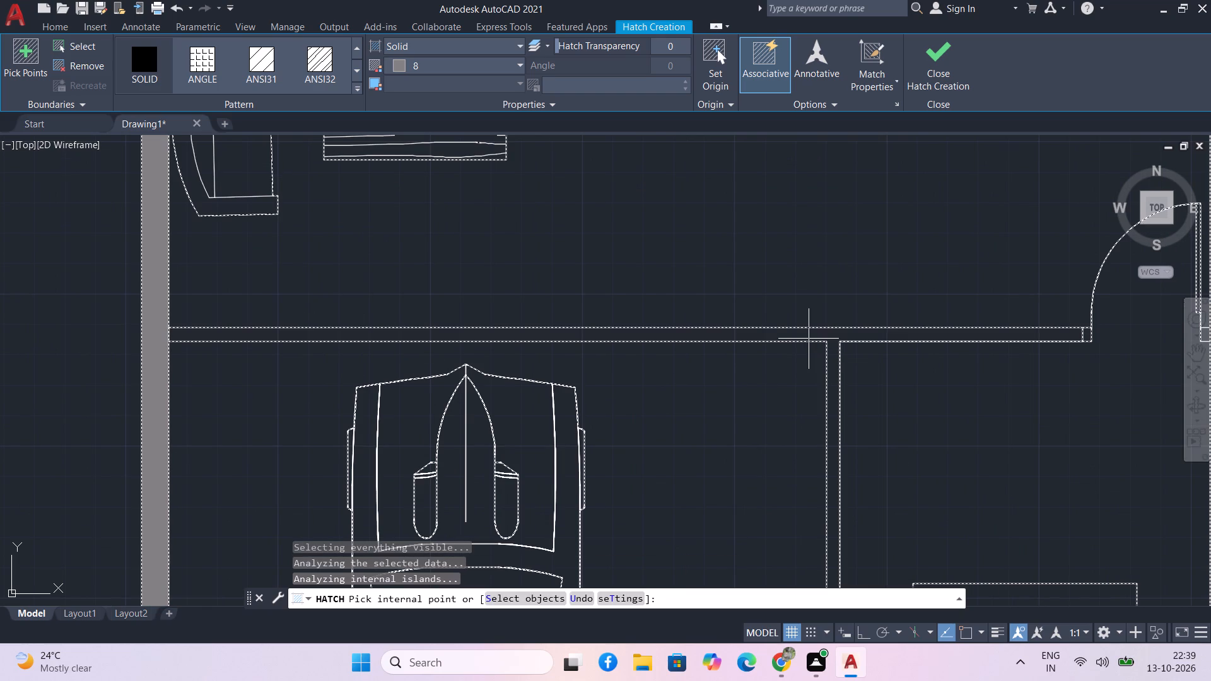
pyautogui.scroll(-2, 807, 339)
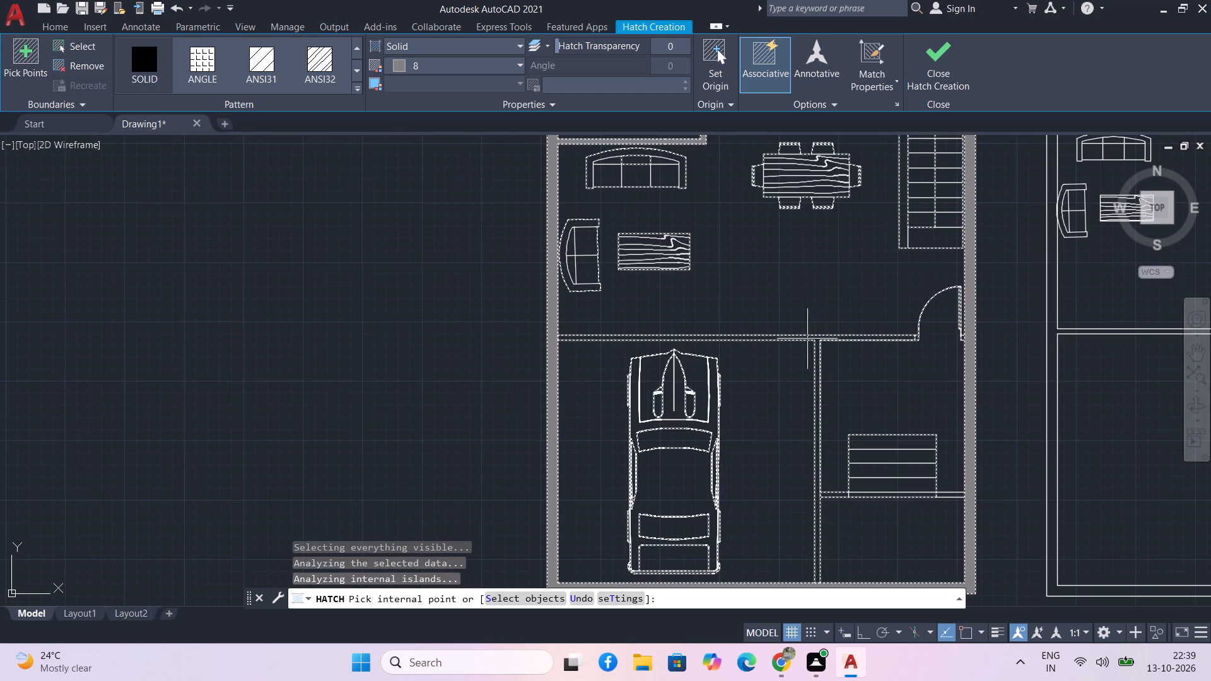
pyautogui.scroll(-1, 807, 339)
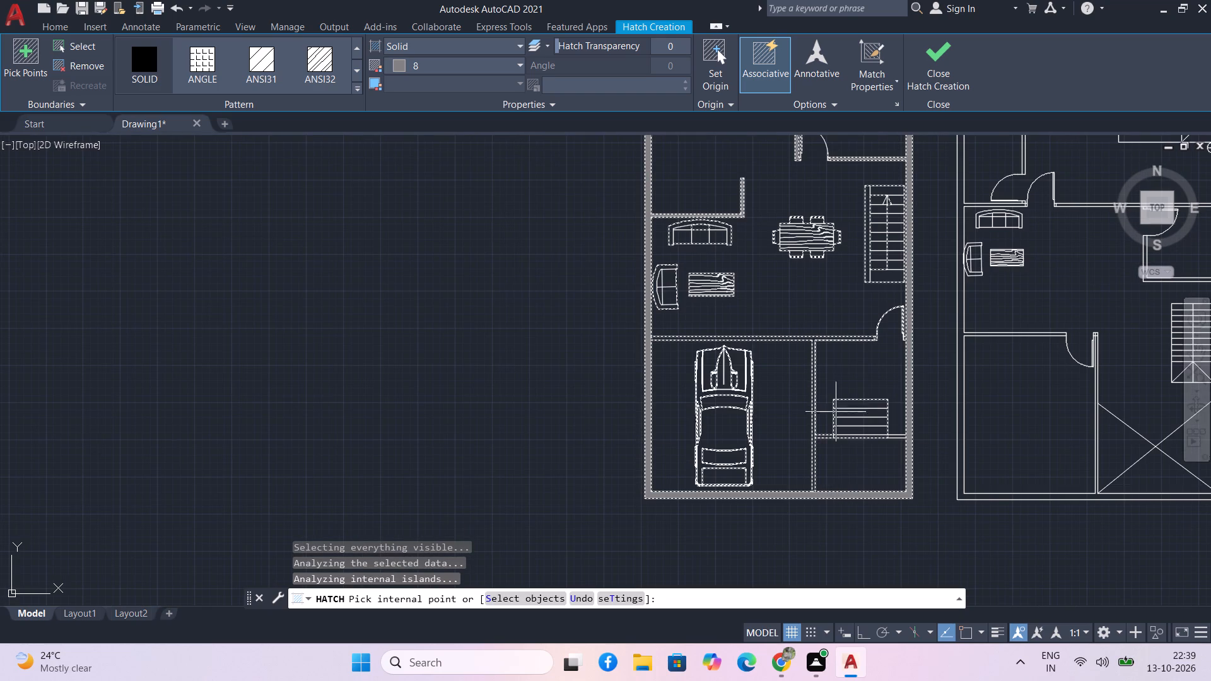
pyautogui.scroll(3, 840, 436)
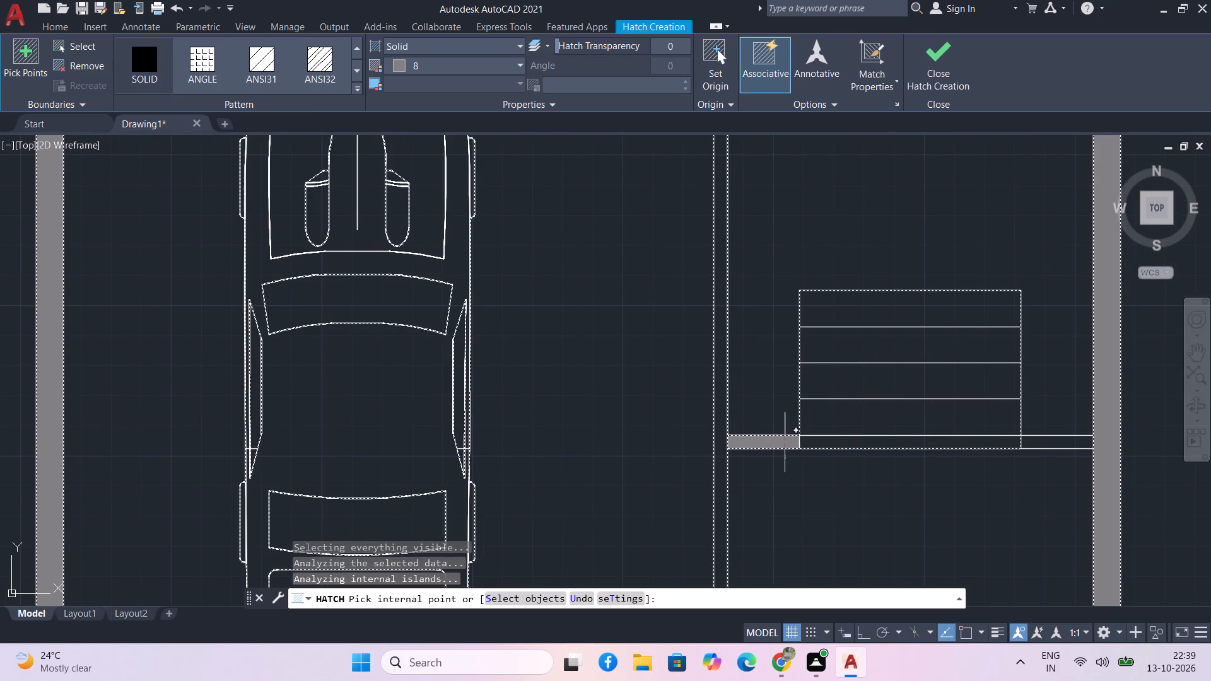
pyautogui.scroll(-3, 785, 442)
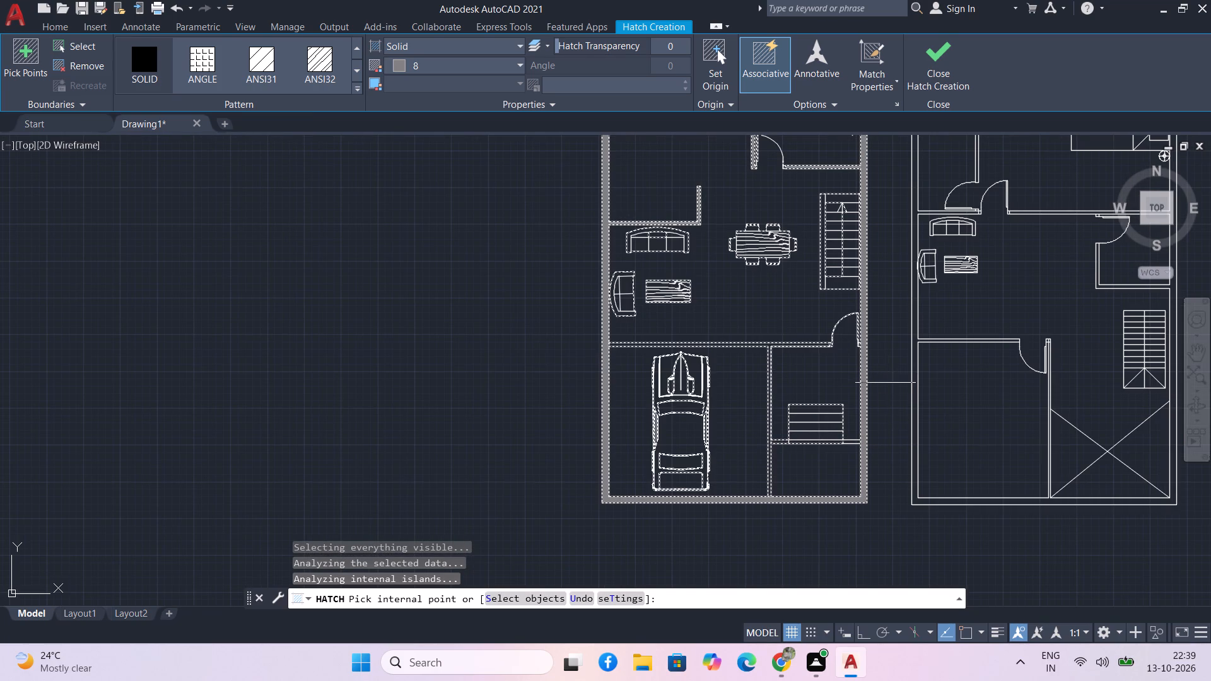
pyautogui.moveTo(886, 396); pyautogui.dragTo(887, 457, button='middle')
pyautogui.click(816, 542)
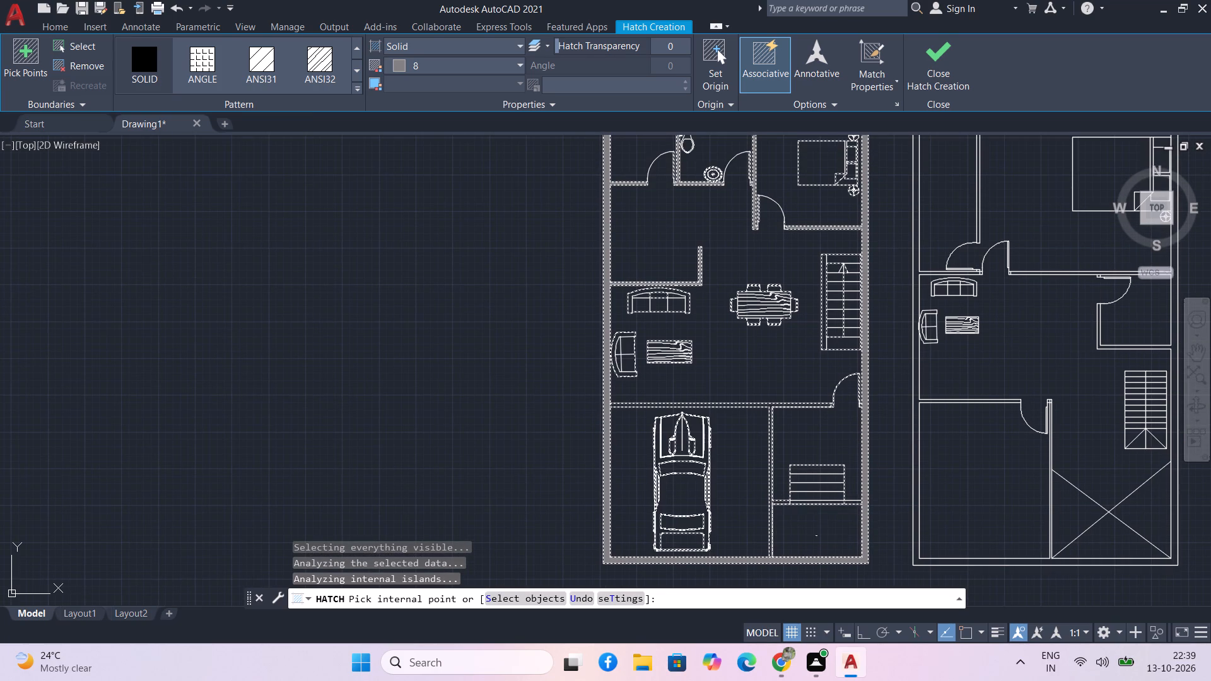
pyautogui.click(827, 521)
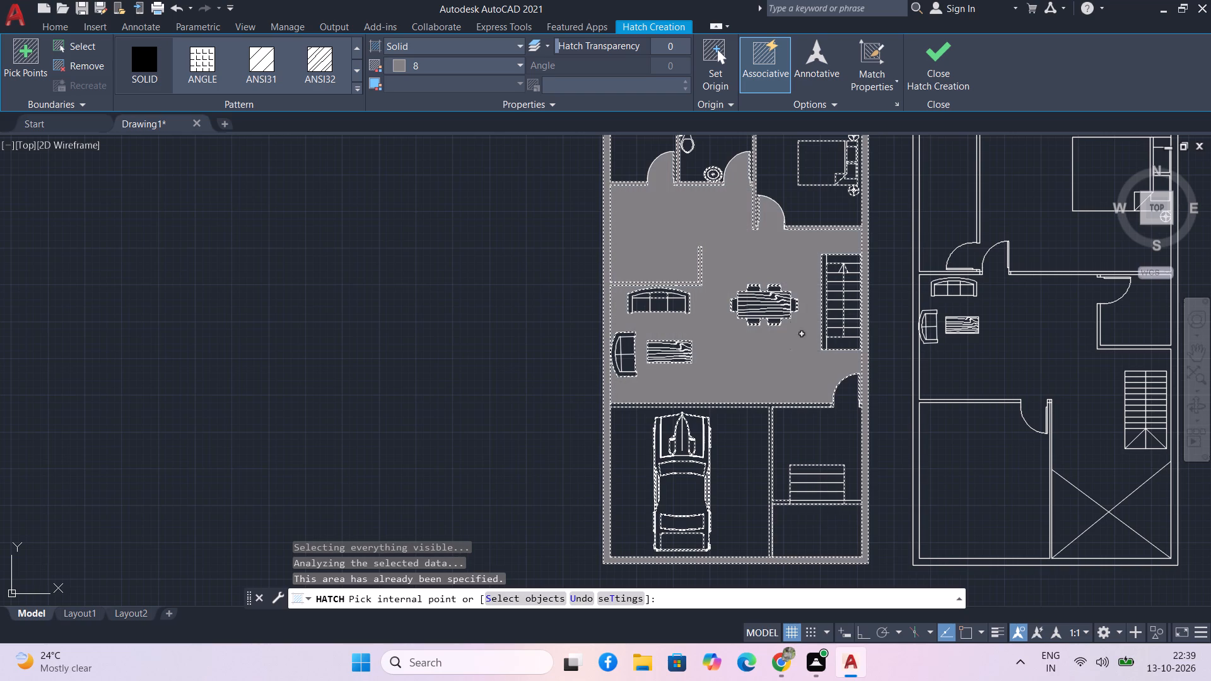
pyautogui.moveTo(792, 398); pyautogui.dragTo(791, 453, button='middle')
pyautogui.press('space')
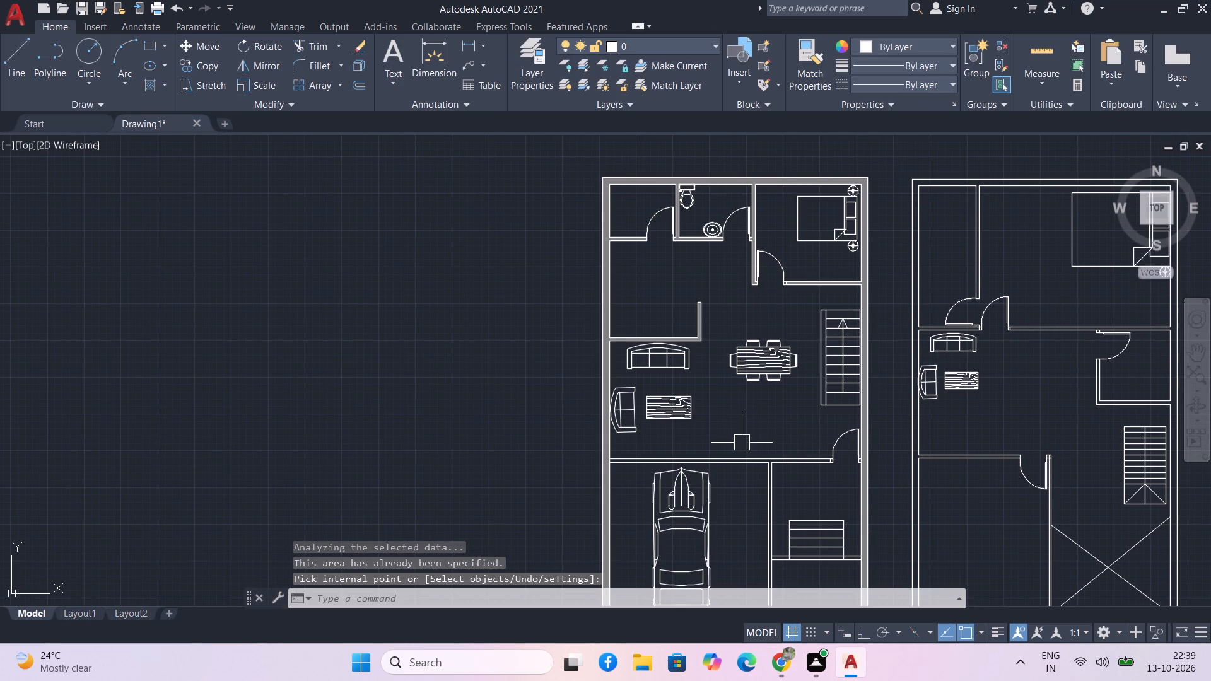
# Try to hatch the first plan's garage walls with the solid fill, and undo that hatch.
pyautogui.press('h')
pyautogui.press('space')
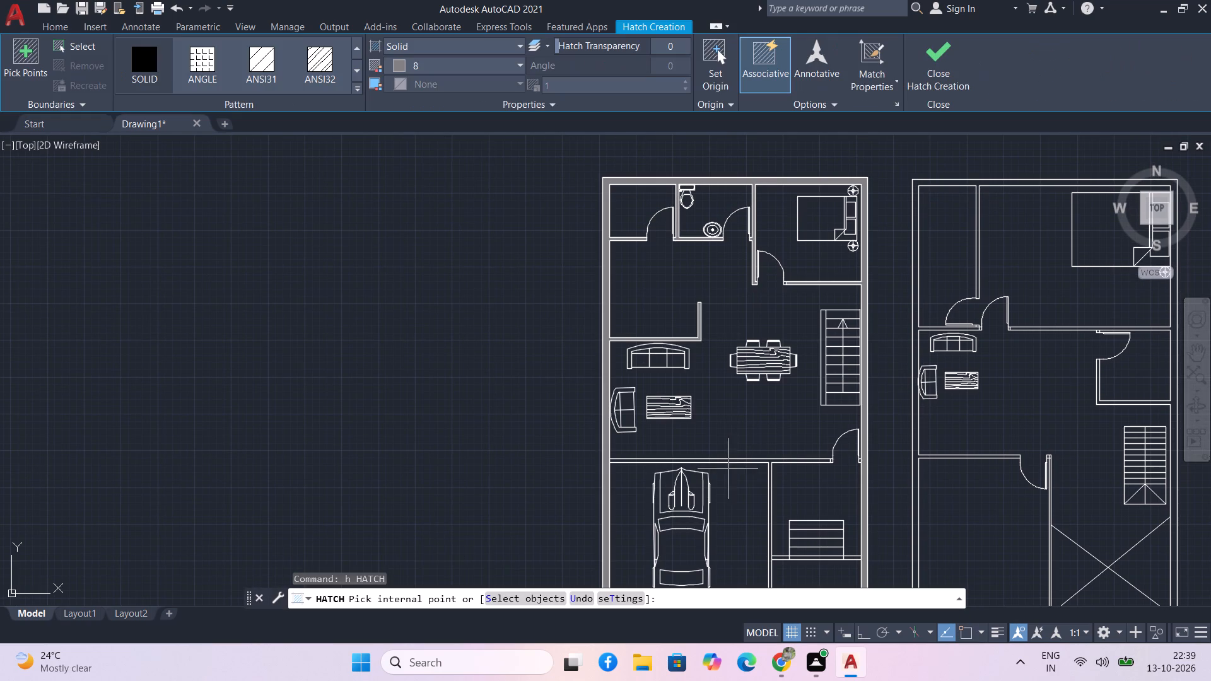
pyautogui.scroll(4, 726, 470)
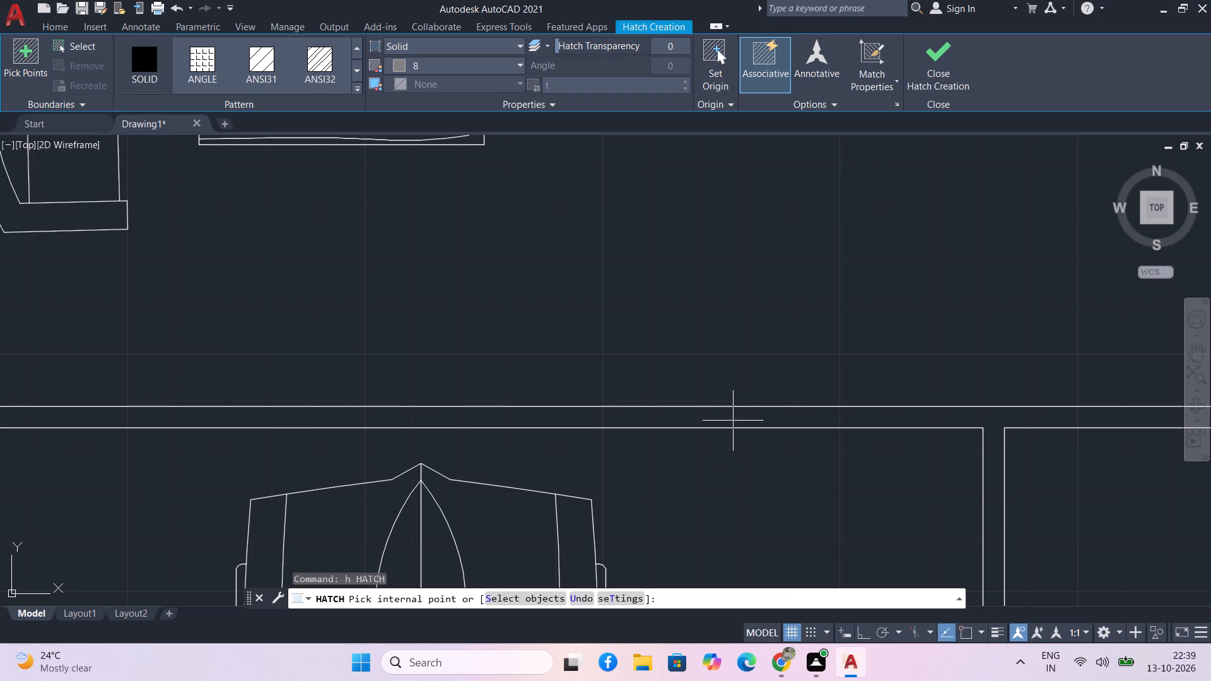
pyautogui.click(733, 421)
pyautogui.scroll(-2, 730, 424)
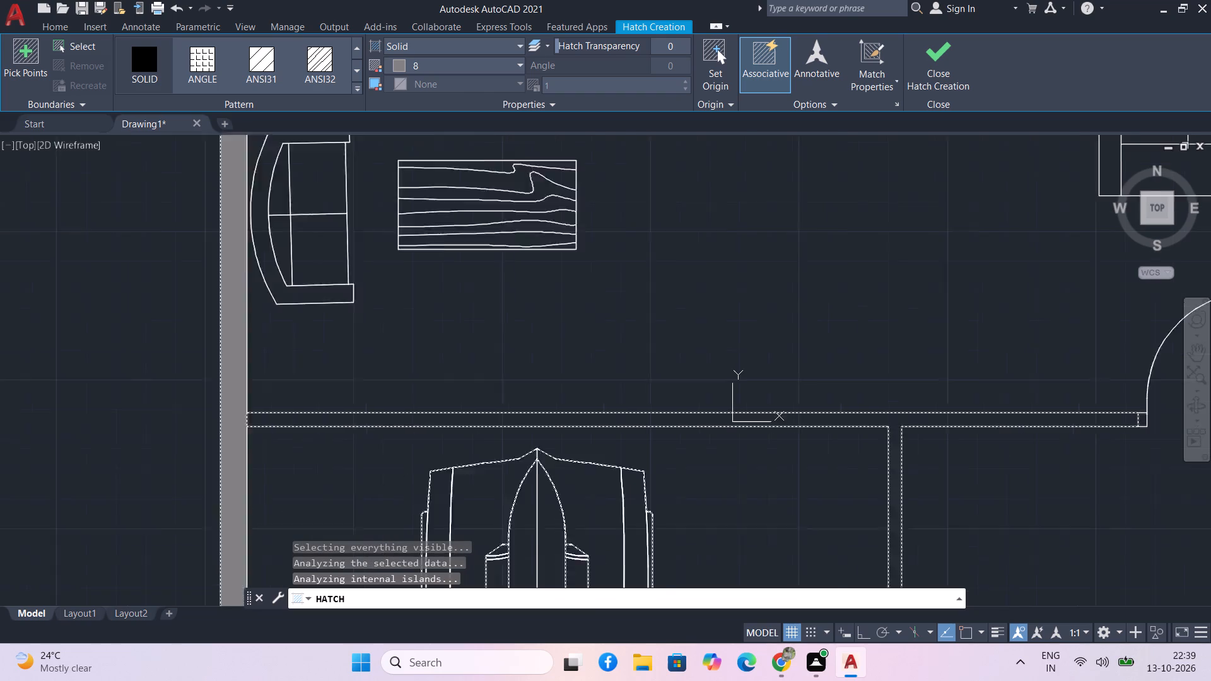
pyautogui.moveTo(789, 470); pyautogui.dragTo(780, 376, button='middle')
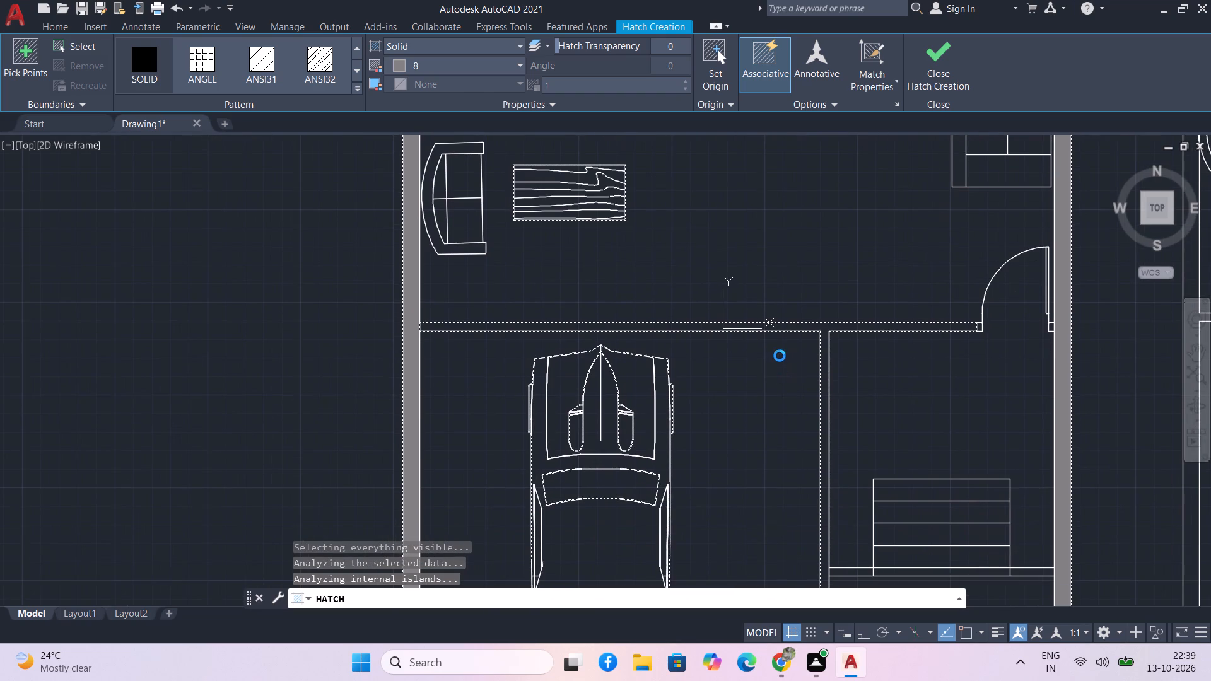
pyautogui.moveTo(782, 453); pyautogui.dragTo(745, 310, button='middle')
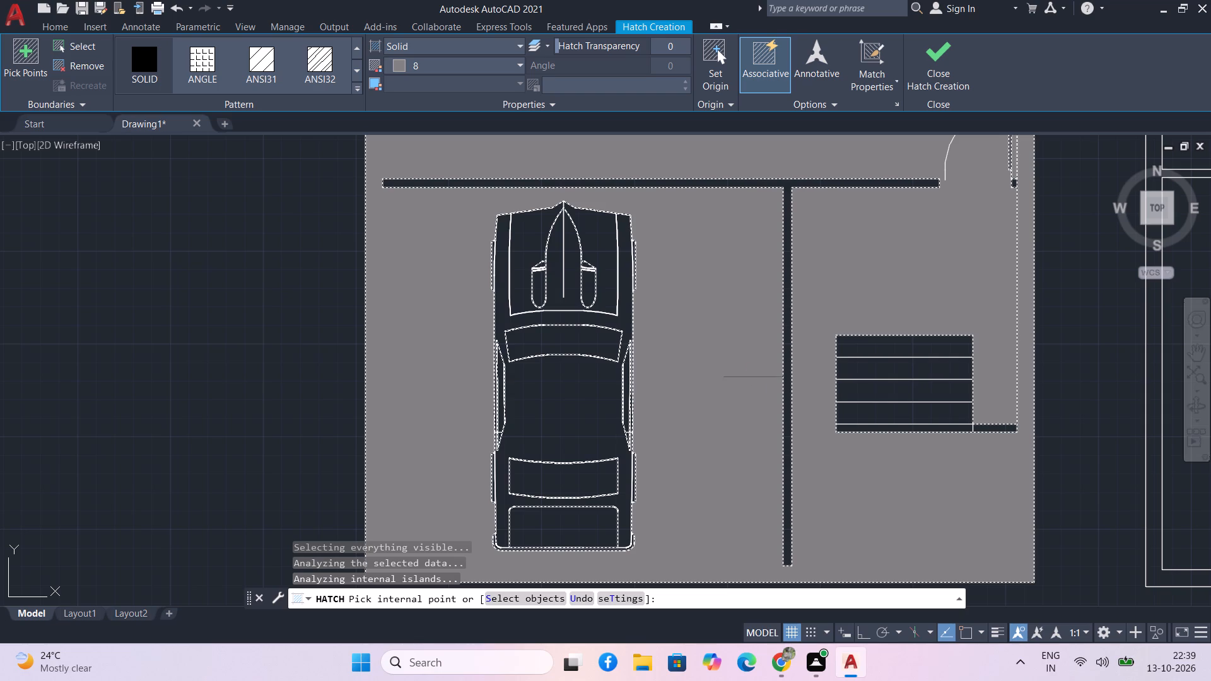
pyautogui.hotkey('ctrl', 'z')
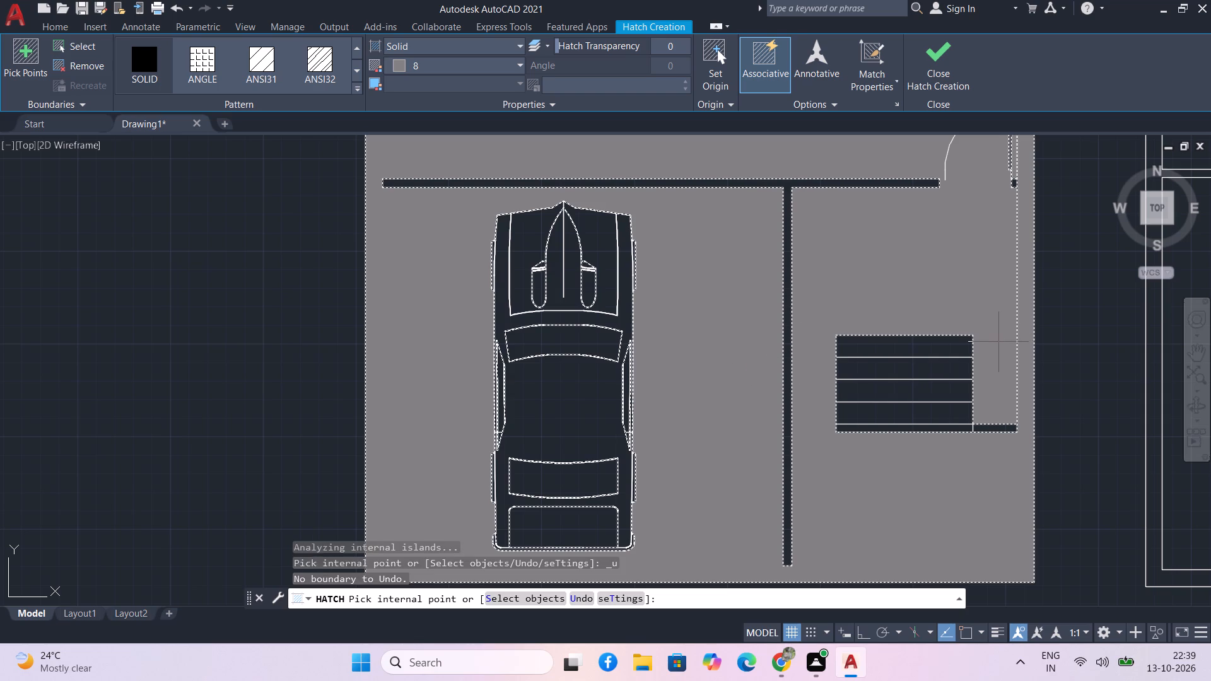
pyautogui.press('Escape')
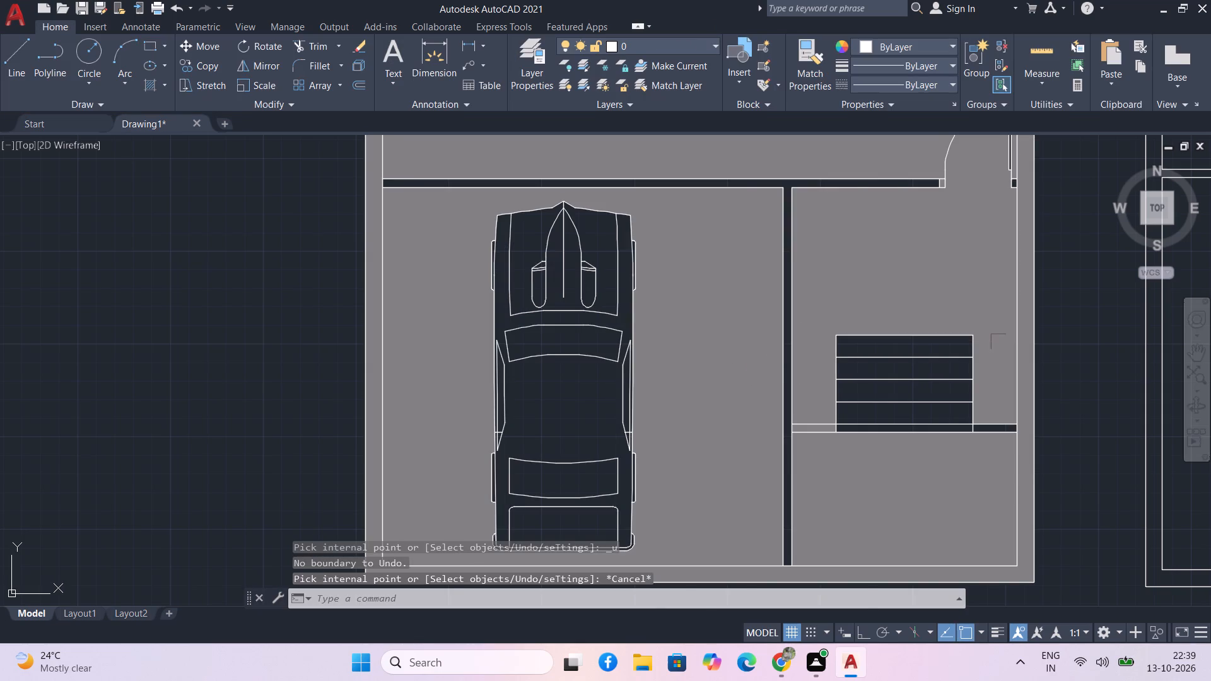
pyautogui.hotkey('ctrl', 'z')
# Hatch the second plan's outer walls and connected partitions with a Solid fill in colour 8.
pyautogui.scroll(-1, 998, 342)
pyautogui.moveTo(996, 342); pyautogui.dragTo(817, 302, button='middle')
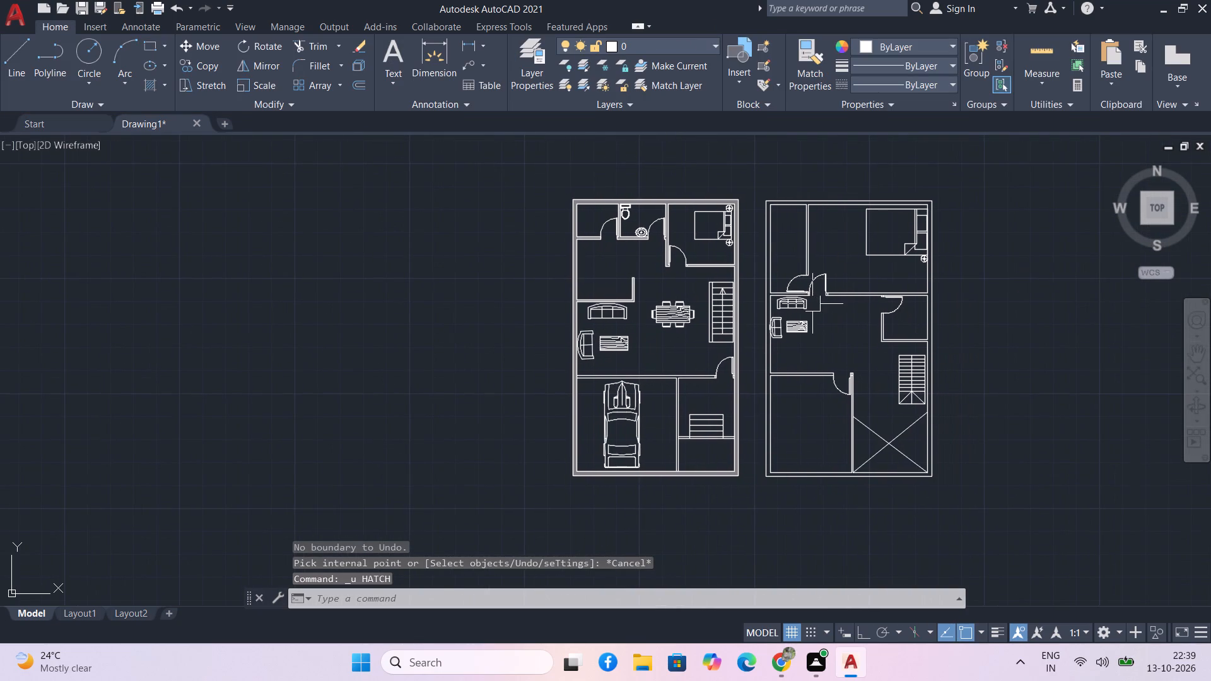
pyautogui.press('Escape')
pyautogui.write('h')
pyautogui.press('space')
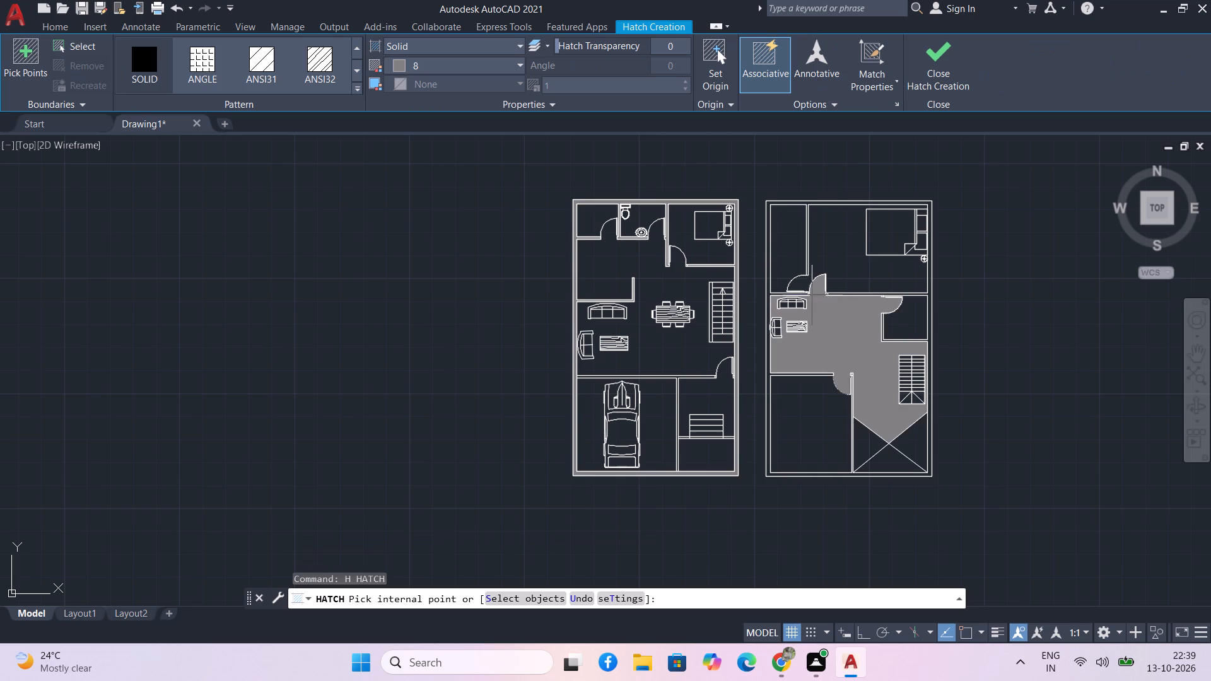
pyautogui.scroll(3, 764, 244)
pyautogui.click(771, 266)
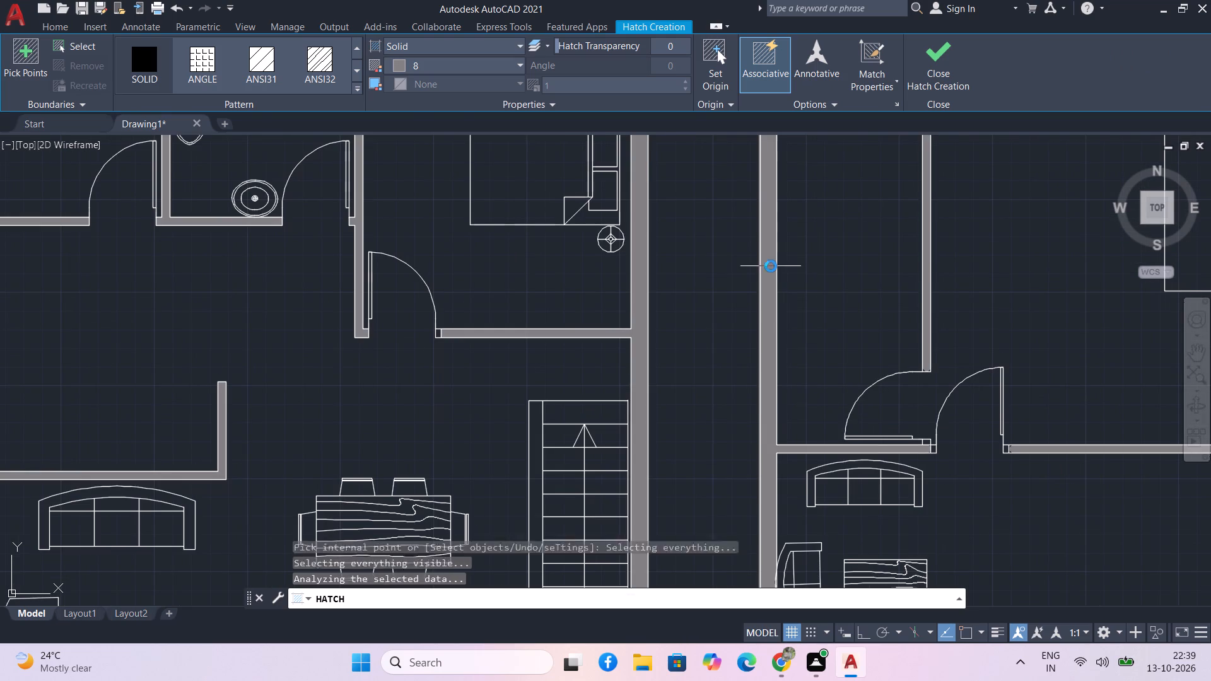
pyautogui.scroll(-4, 810, 365)
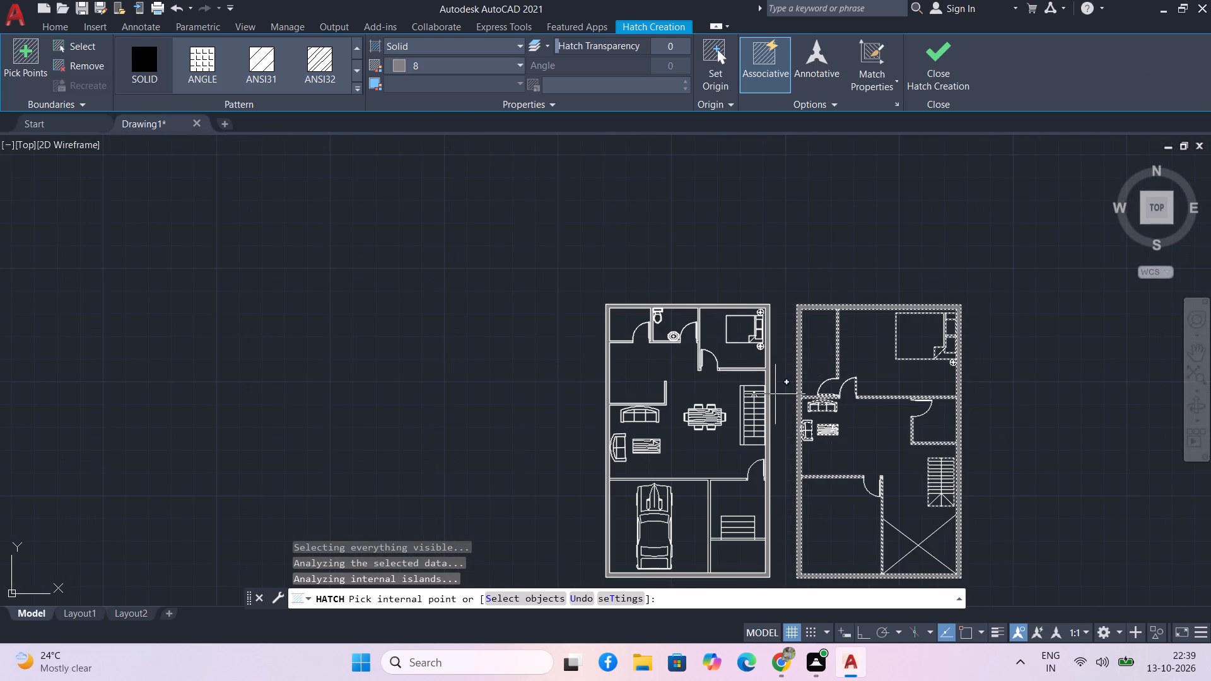
# Add the first plan's horizontal garage wall and connected vertical partition to the same Solid hatch, and end the command.
pyautogui.scroll(1, 715, 487)
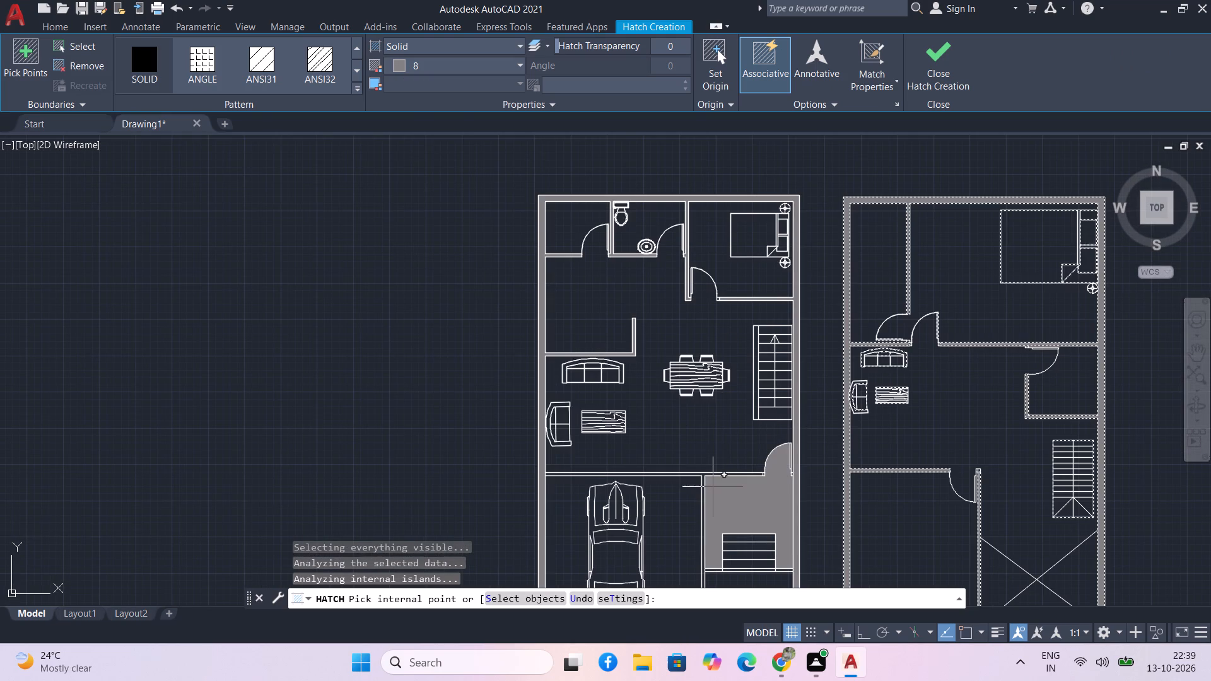
pyautogui.moveTo(713, 487); pyautogui.dragTo(684, 363, button='middle')
pyautogui.scroll(2, 681, 455)
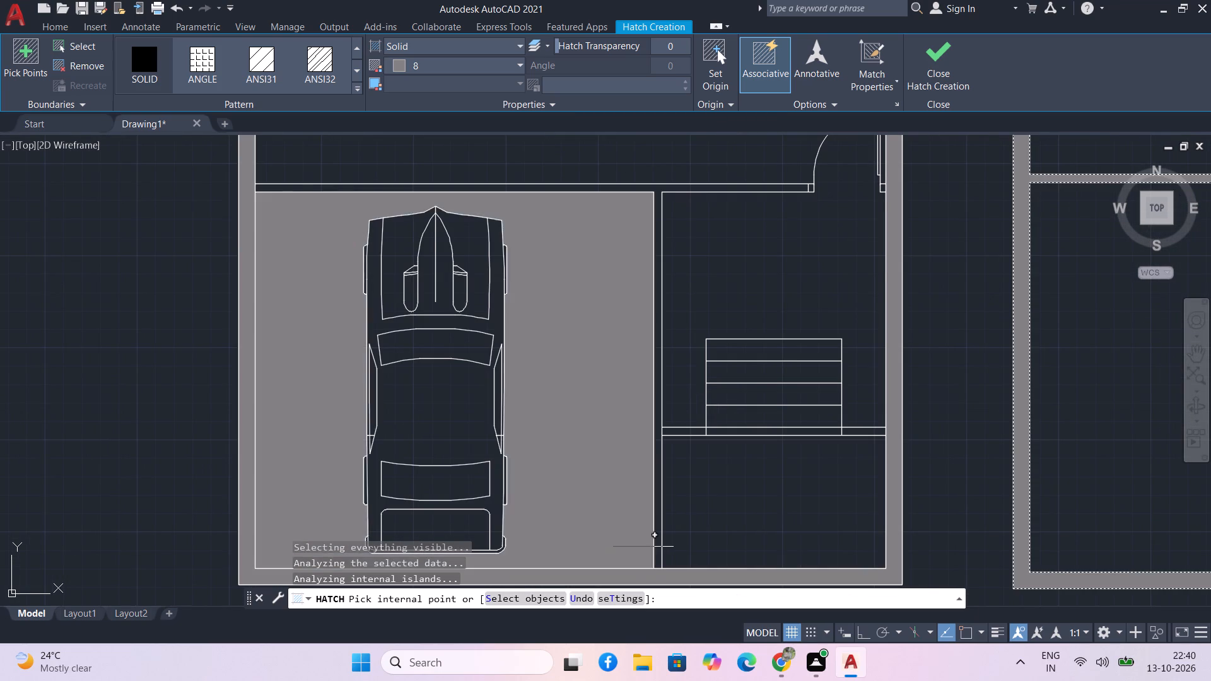
pyautogui.click(655, 547)
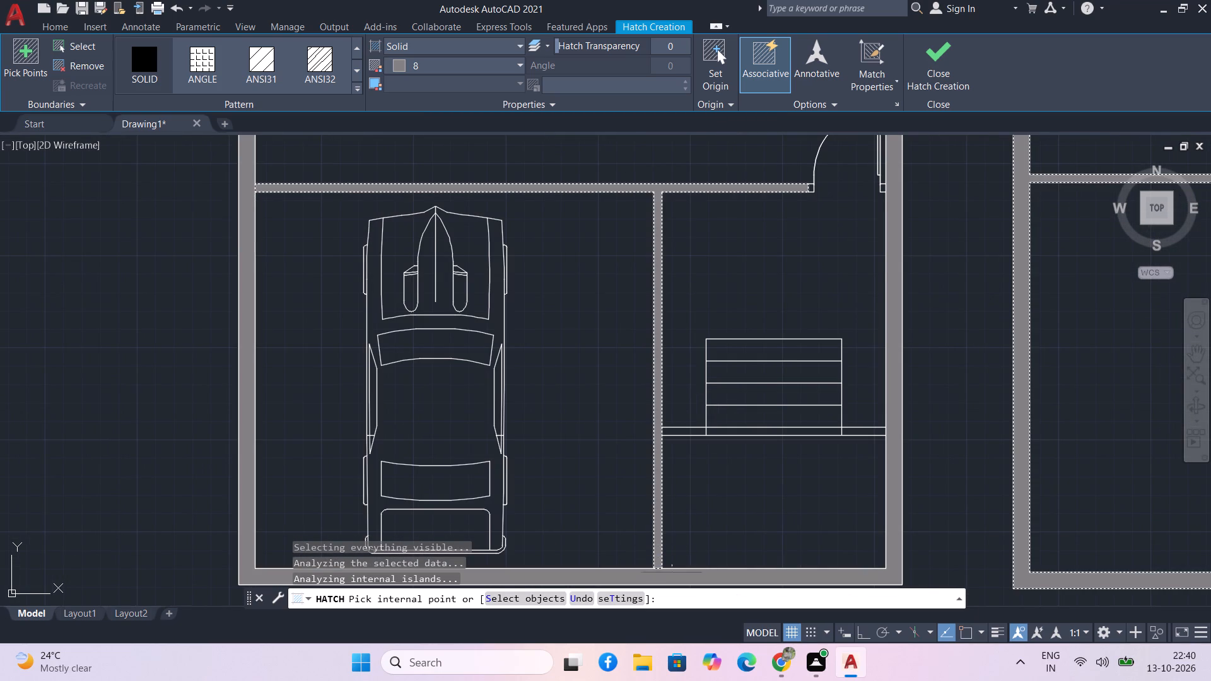
pyautogui.scroll(-2, 751, 545)
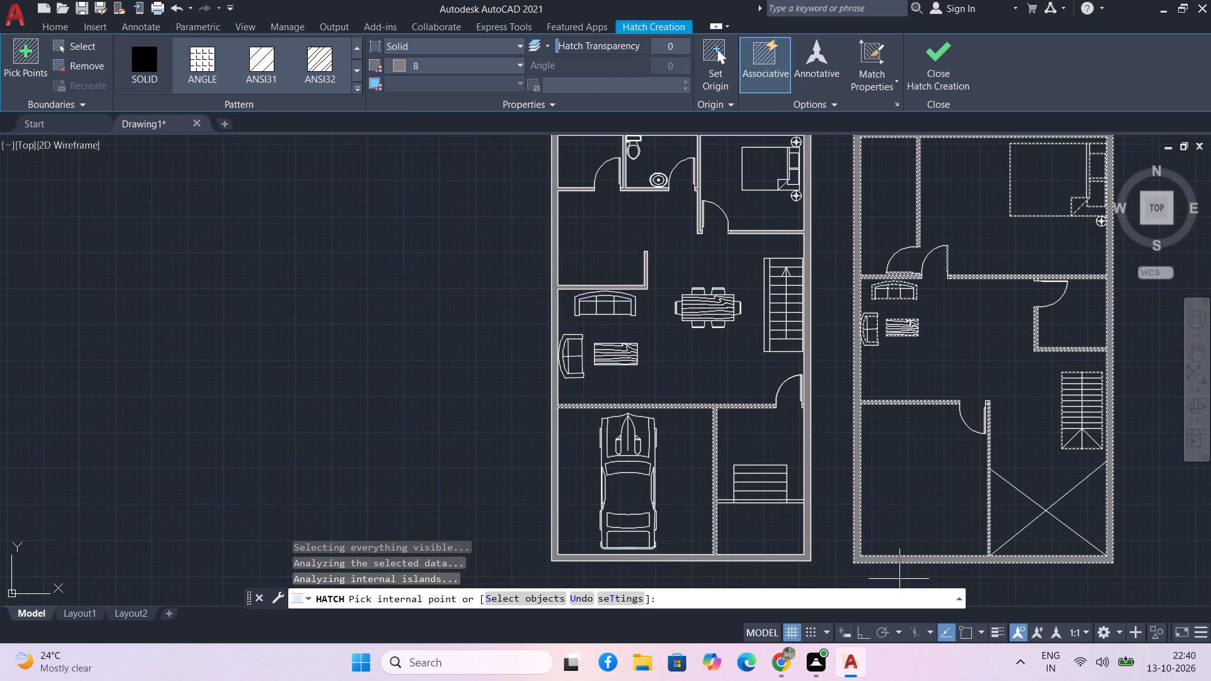
pyautogui.press('space')
pyautogui.moveTo(837, 498); pyautogui.dragTo(834, 505, button='middle')
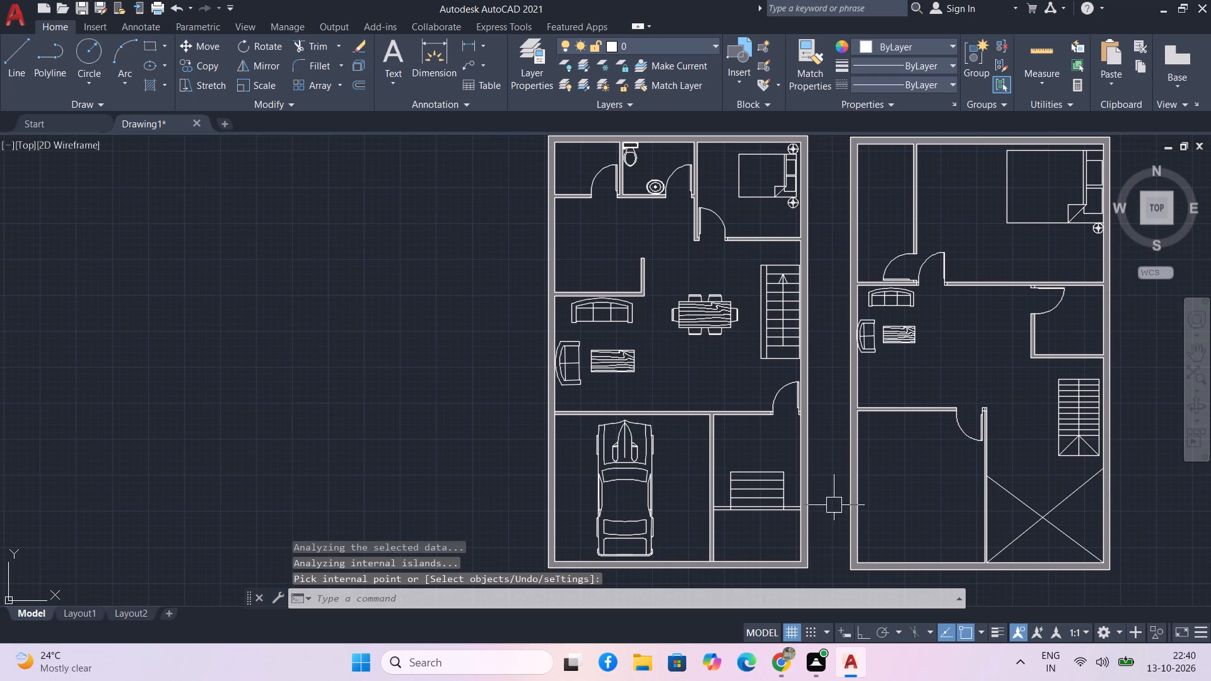
pyautogui.scroll(-1, 882, 409)
pyautogui.moveTo(906, 443); pyautogui.dragTo(817, 412, button='middle')
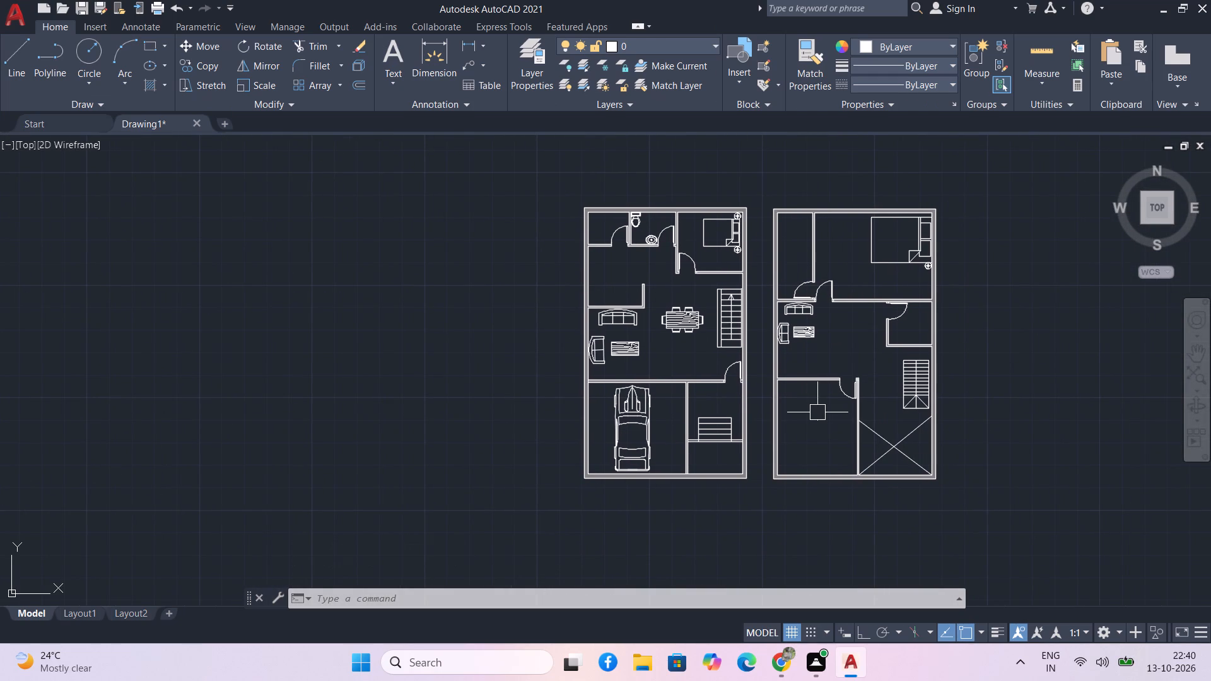
pyautogui.press('Escape')
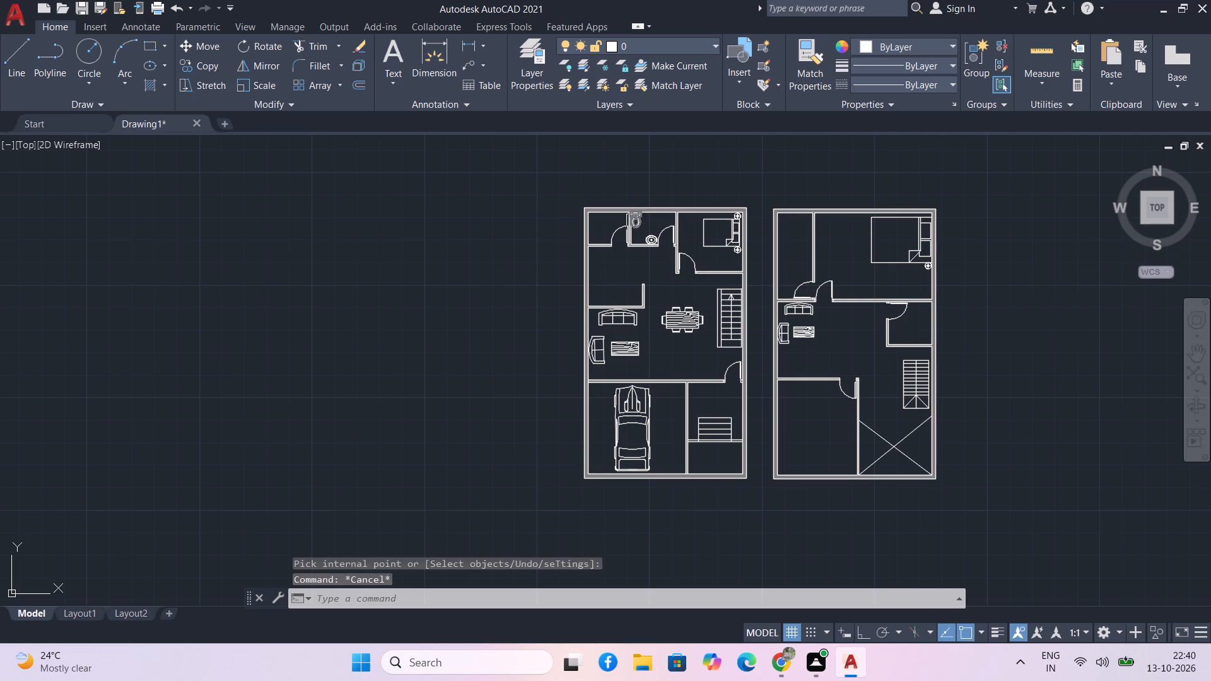
# Copy the toilet from the first plan's bathroom to the empty space just outside the second plan's small room.
pyautogui.scroll(7, 634, 222)
pyautogui.moveTo(671, 269); pyautogui.dragTo(662, 253)
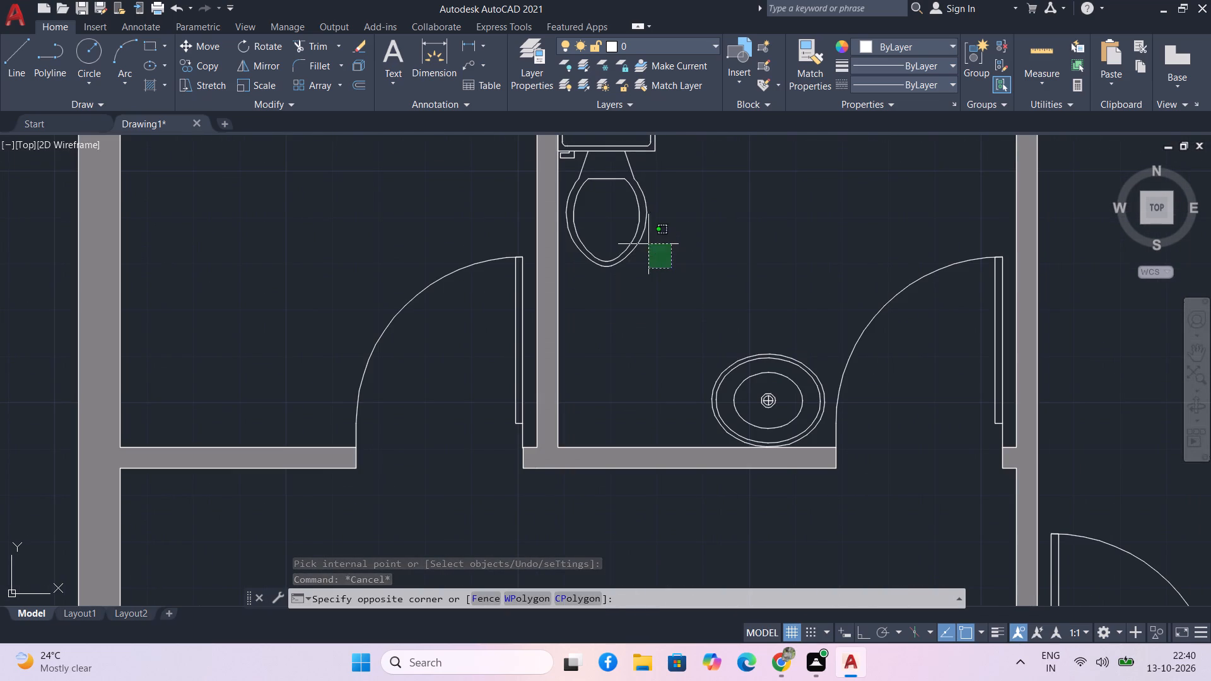
pyautogui.click(629, 238)
pyautogui.press('m')
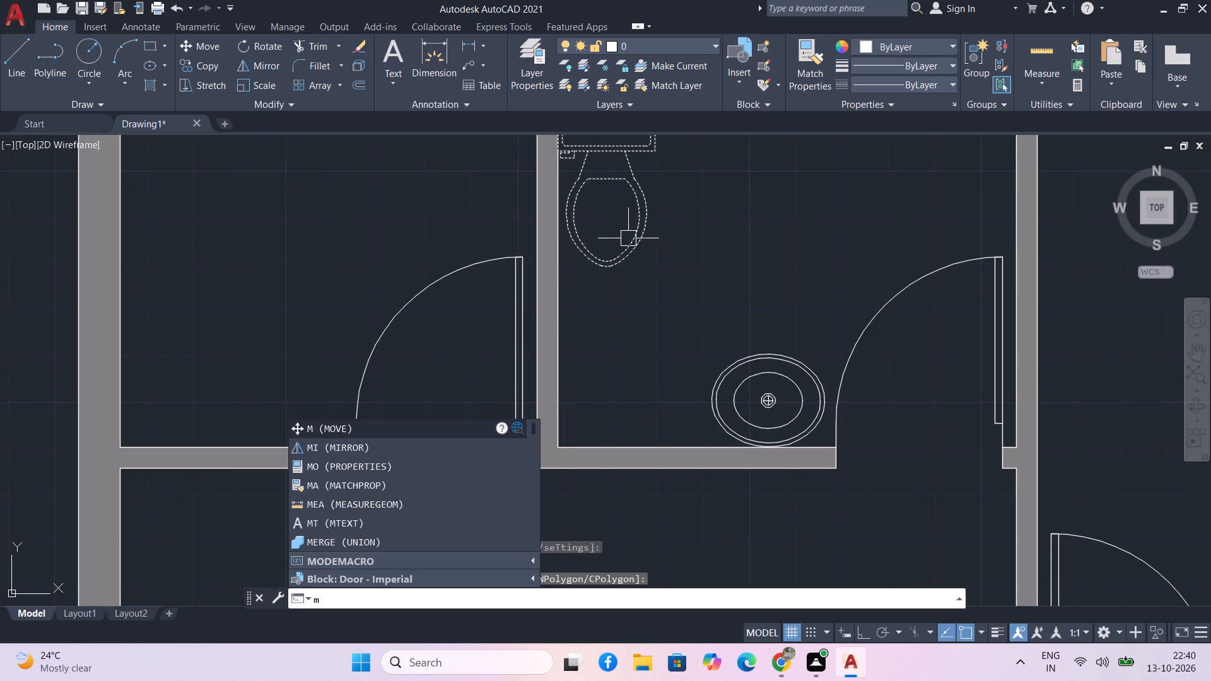
pyautogui.press('BackSpace')
pyautogui.write('co')
pyautogui.press('space')
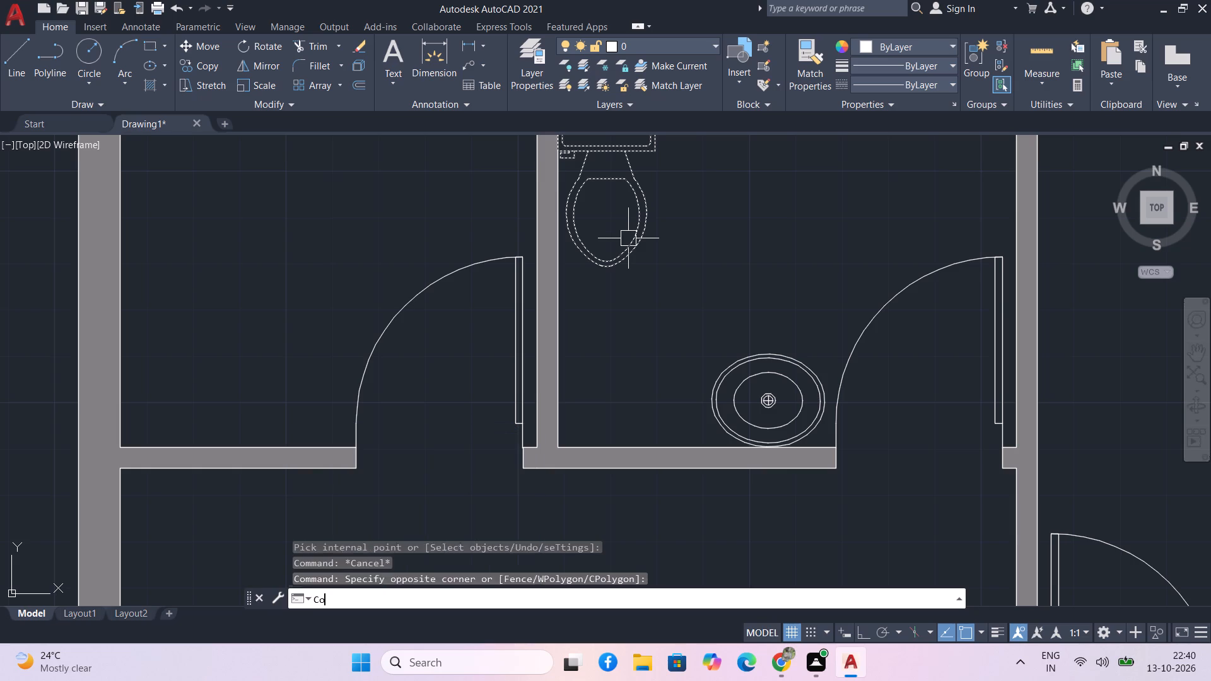
pyautogui.click(611, 263)
pyautogui.scroll(-3, 682, 283)
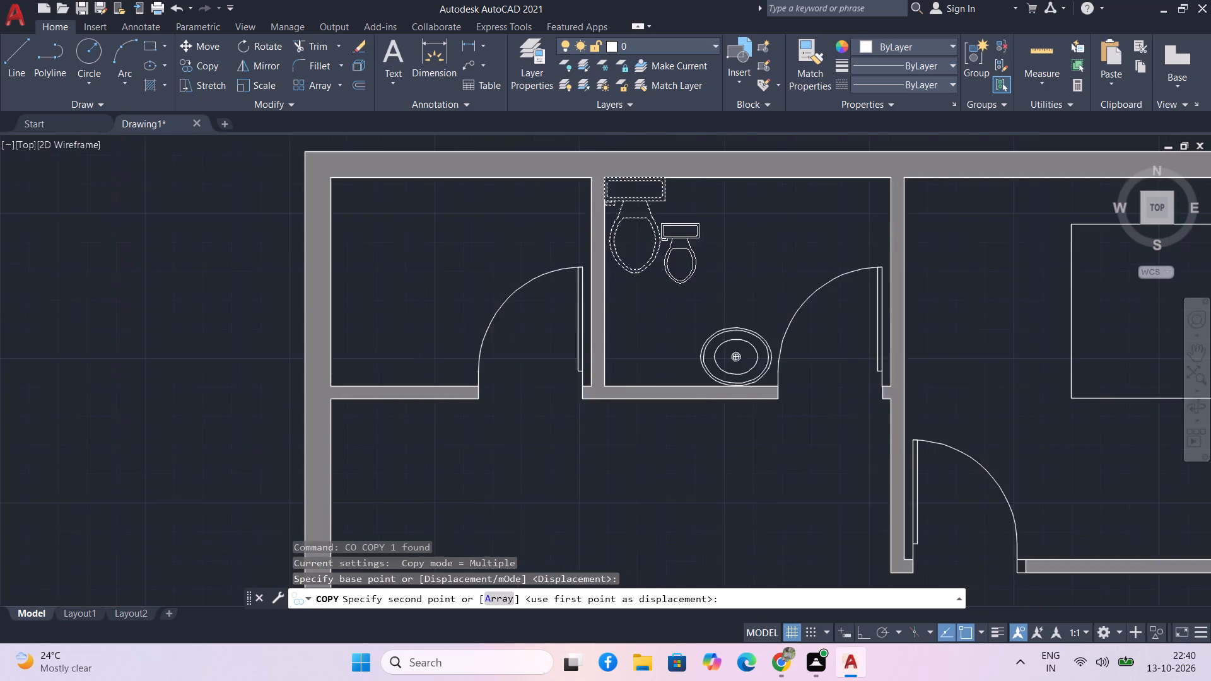
pyautogui.scroll(-1, 739, 322)
pyautogui.moveTo(1026, 497); pyautogui.dragTo(575, 400, button='middle')
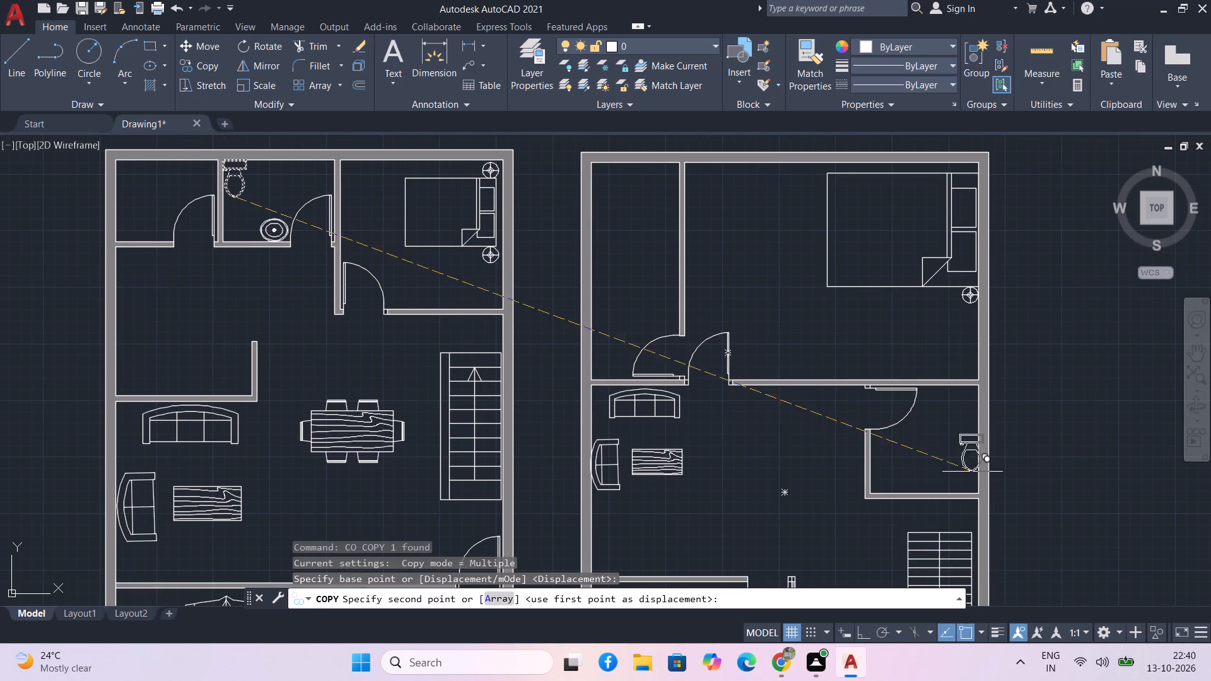
pyautogui.click(1072, 472)
pyautogui.press('Escape')
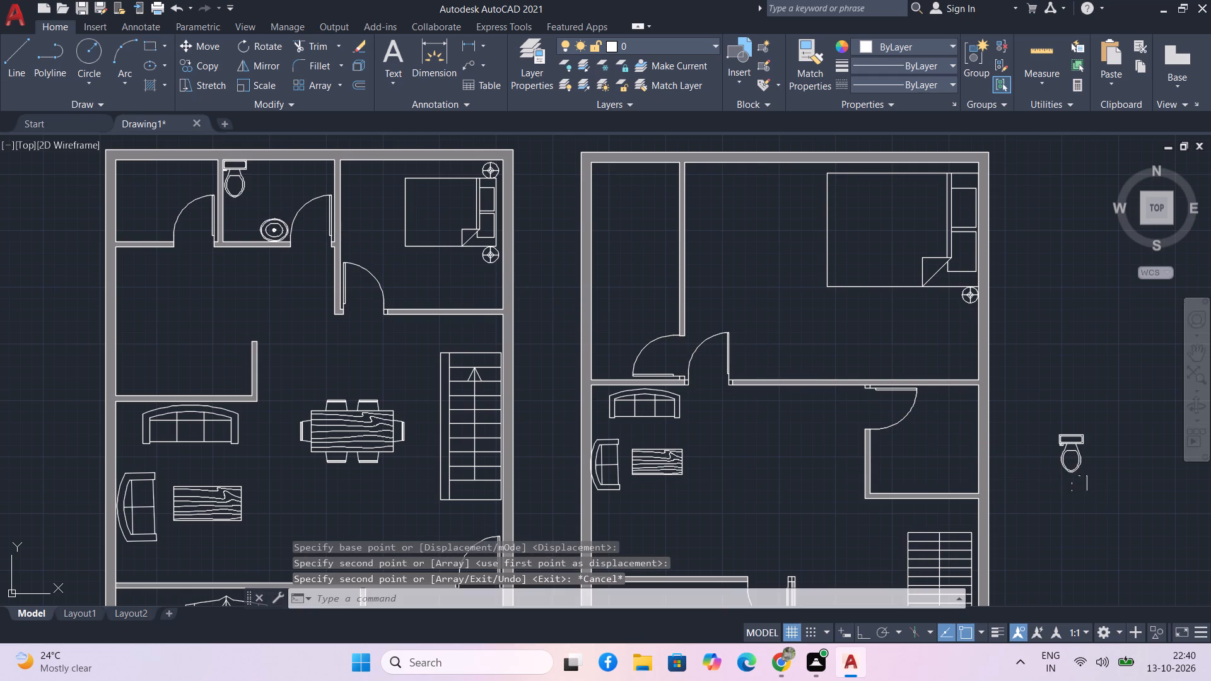
# Rotate the copied toilet outside the second plan by 270° about a point on its tank, using Ortho.
pyautogui.moveTo(1080, 487); pyautogui.dragTo(1064, 456)
pyautogui.click(1060, 451)
pyautogui.write('rp')
pyautogui.press('BackSpace')
pyautogui.write('o')
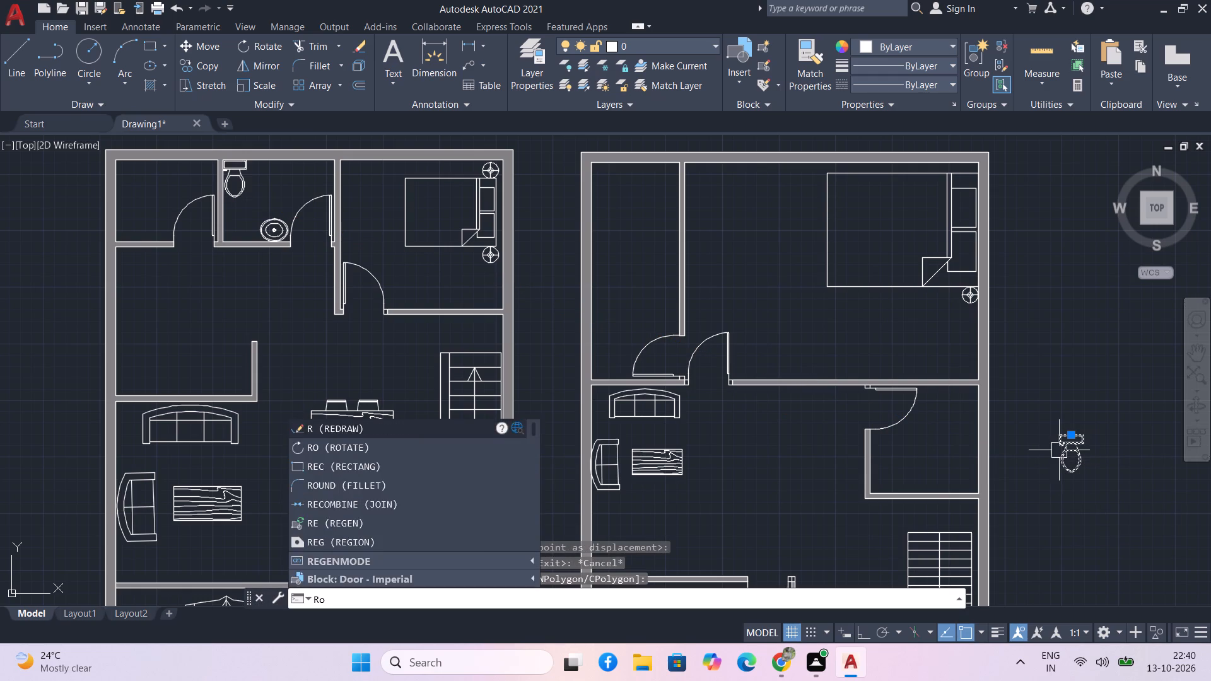
pyautogui.press('space')
pyautogui.click(1080, 437)
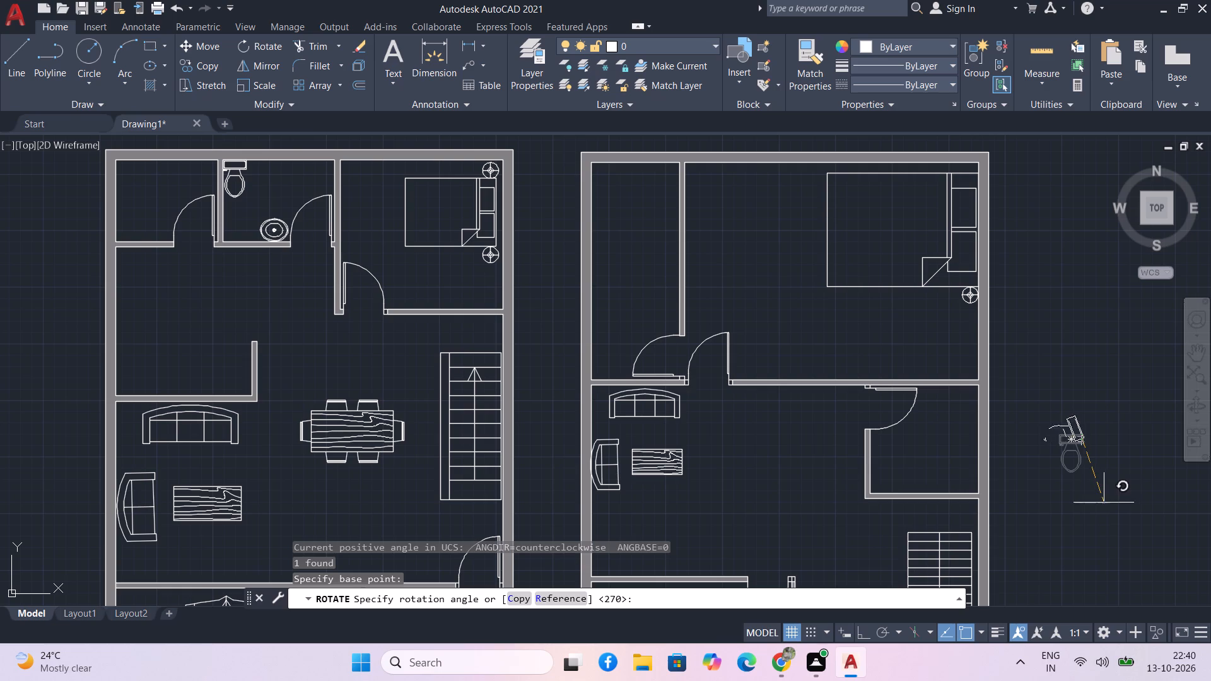
pyautogui.press('F8')
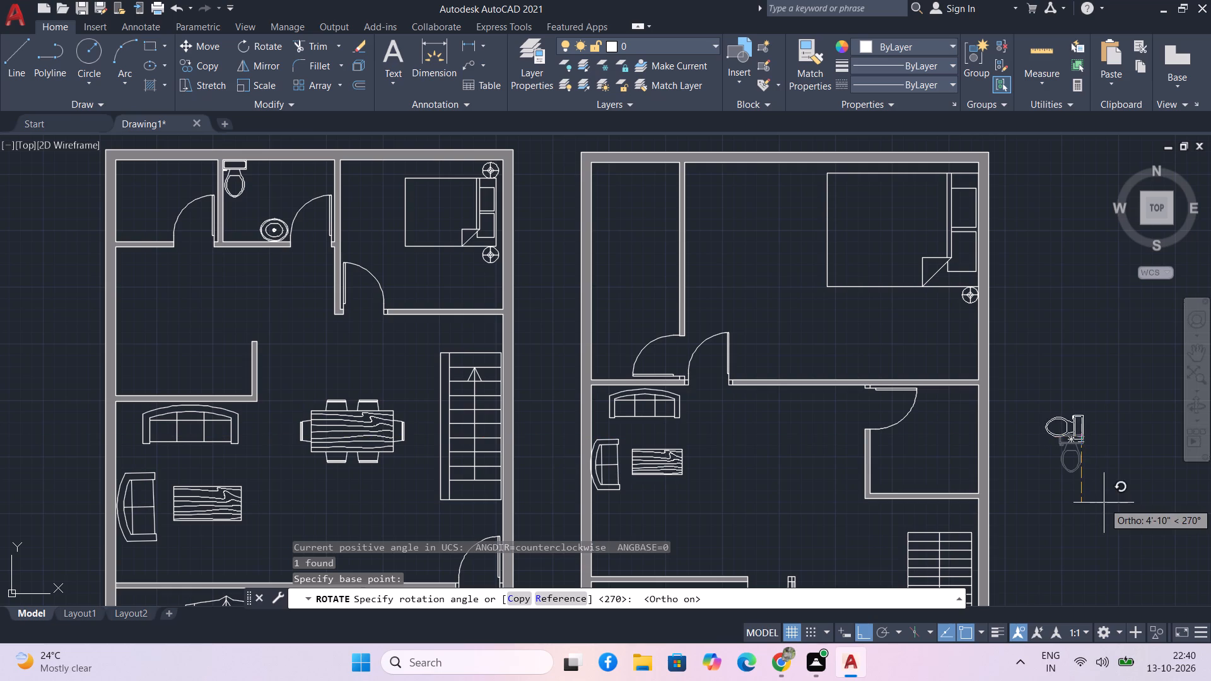
pyautogui.click(1104, 503)
# Move the rotated toilet into the second plan's small room, with its tank against the outer wall near the lower corner.
pyautogui.moveTo(1104, 503); pyautogui.dragTo(1094, 478)
pyautogui.click(1056, 409)
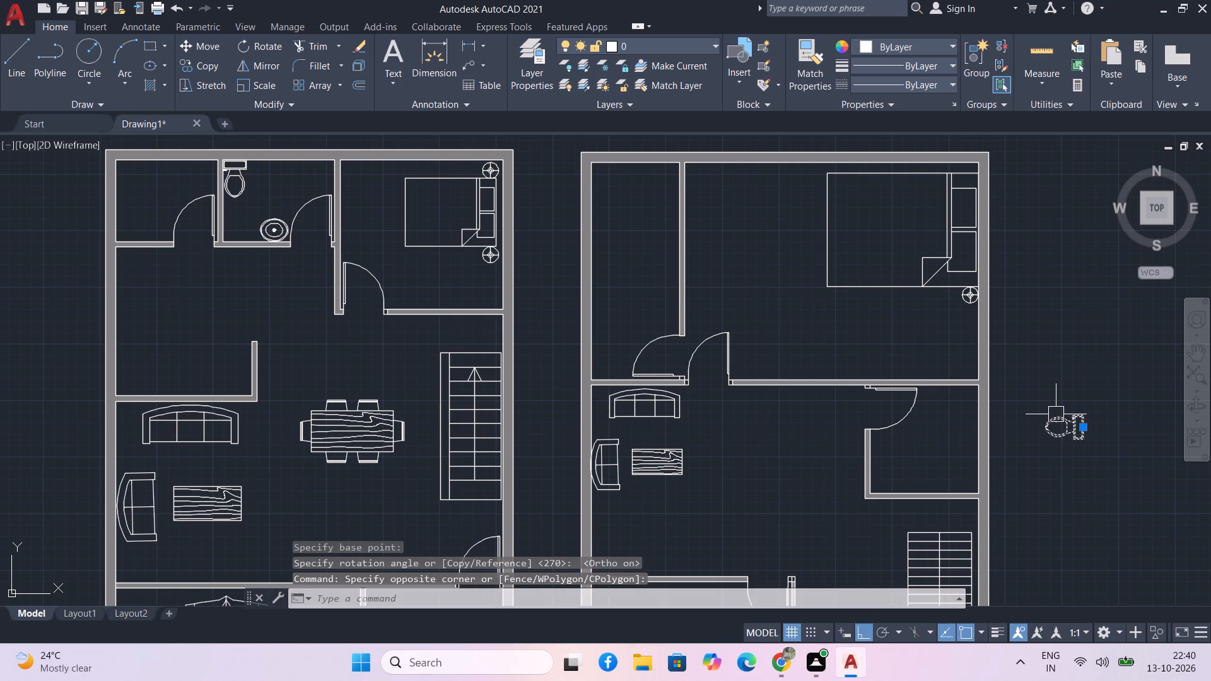
pyautogui.press('m')
pyautogui.press('space')
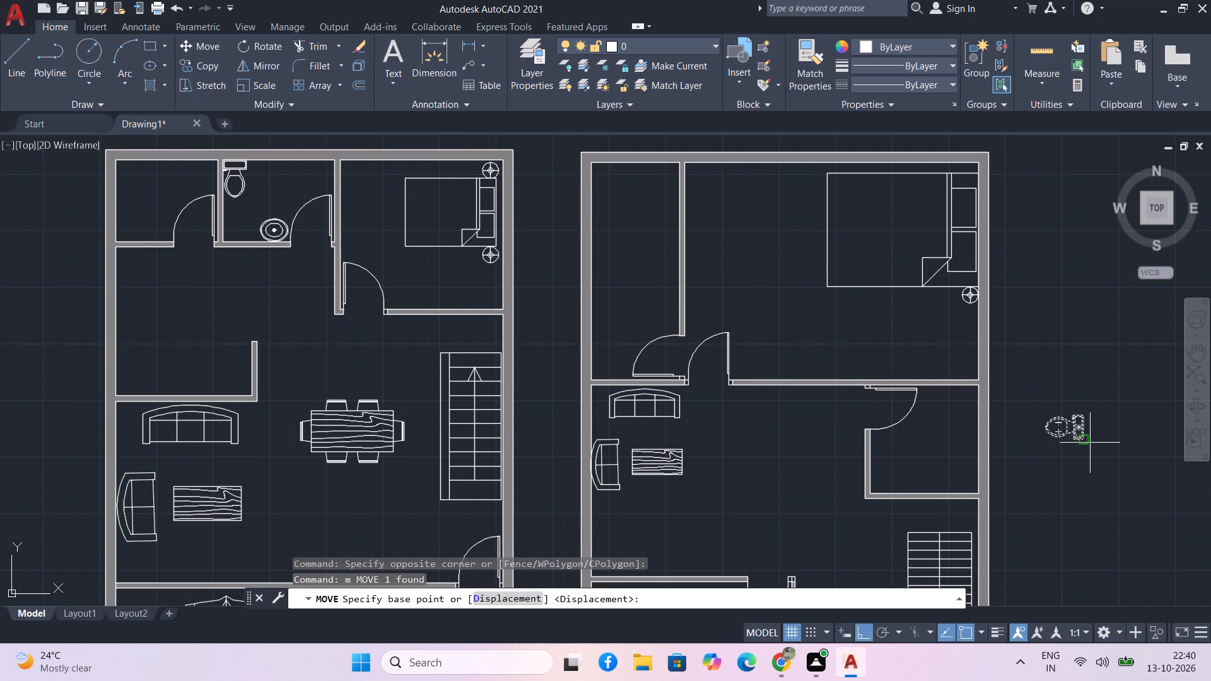
pyautogui.click(1090, 443)
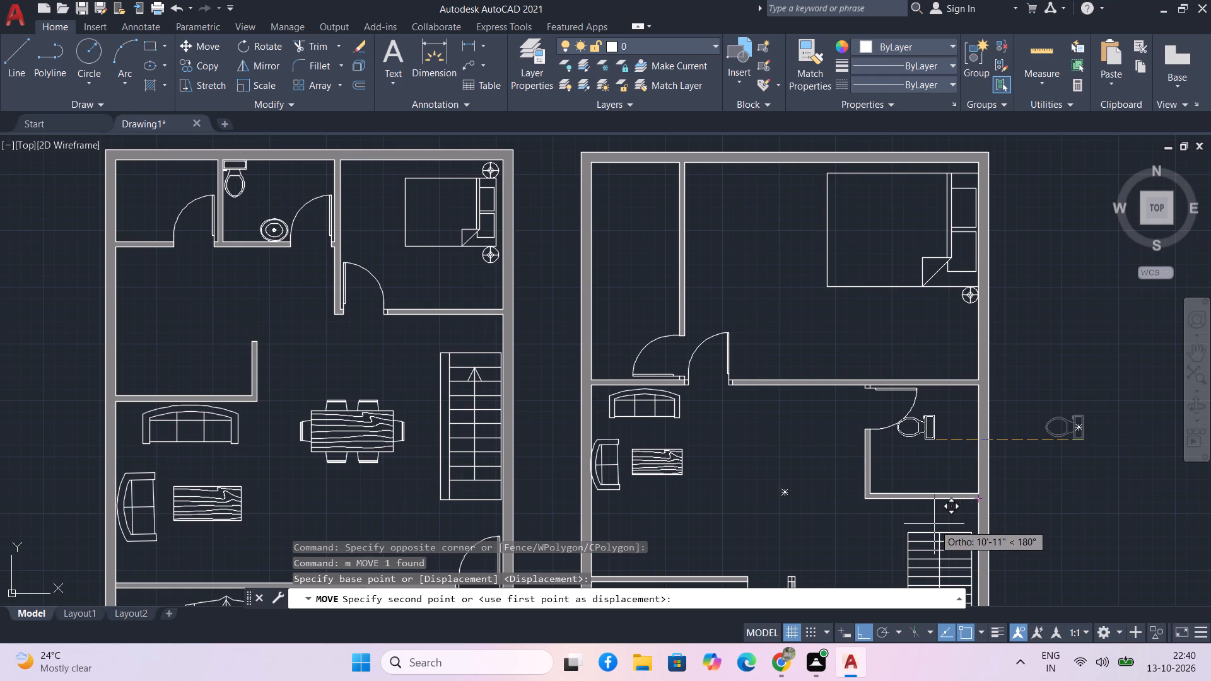
pyautogui.press('F8')
pyautogui.scroll(3, 985, 501)
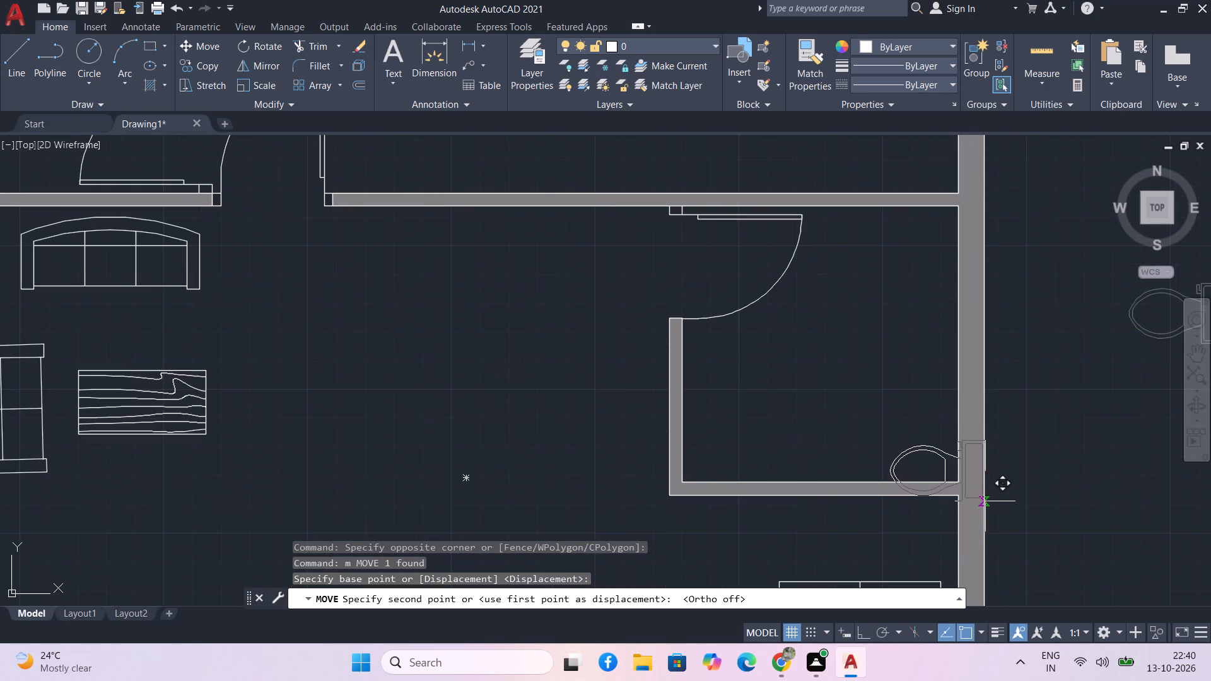
pyautogui.click(947, 473)
pyautogui.scroll(-2, 1017, 478)
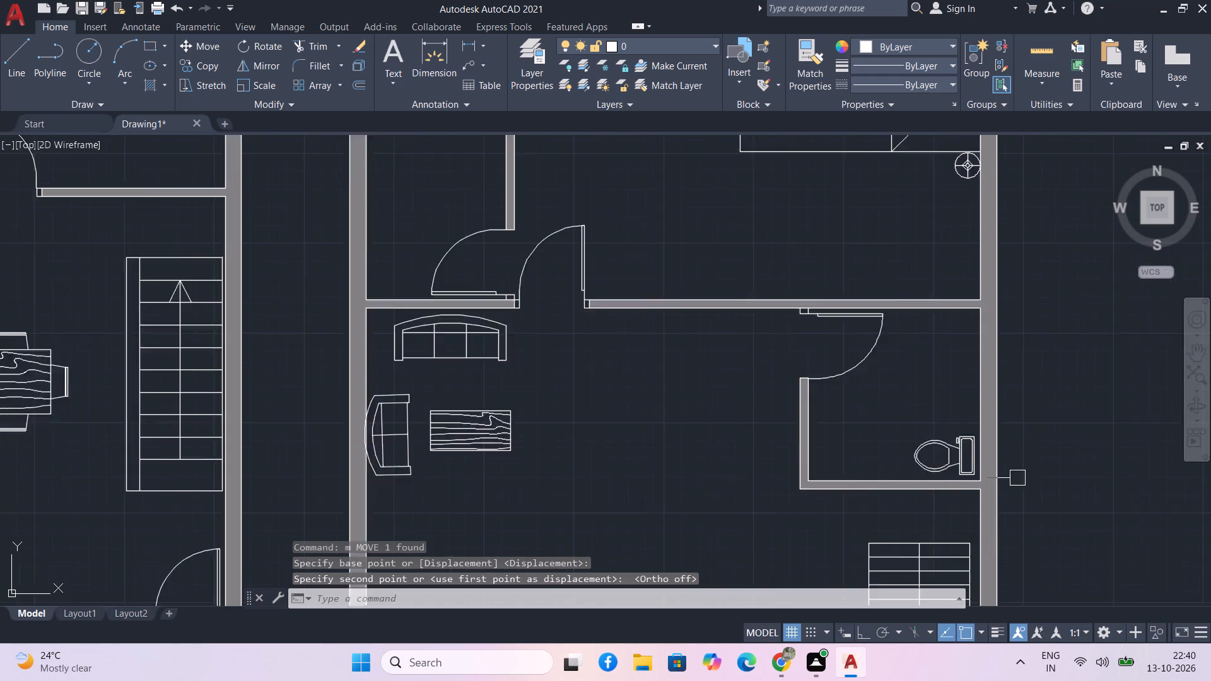
pyautogui.scroll(-2, 1019, 476)
pyautogui.moveTo(1034, 465); pyautogui.dragTo(1005, 385, button='middle')
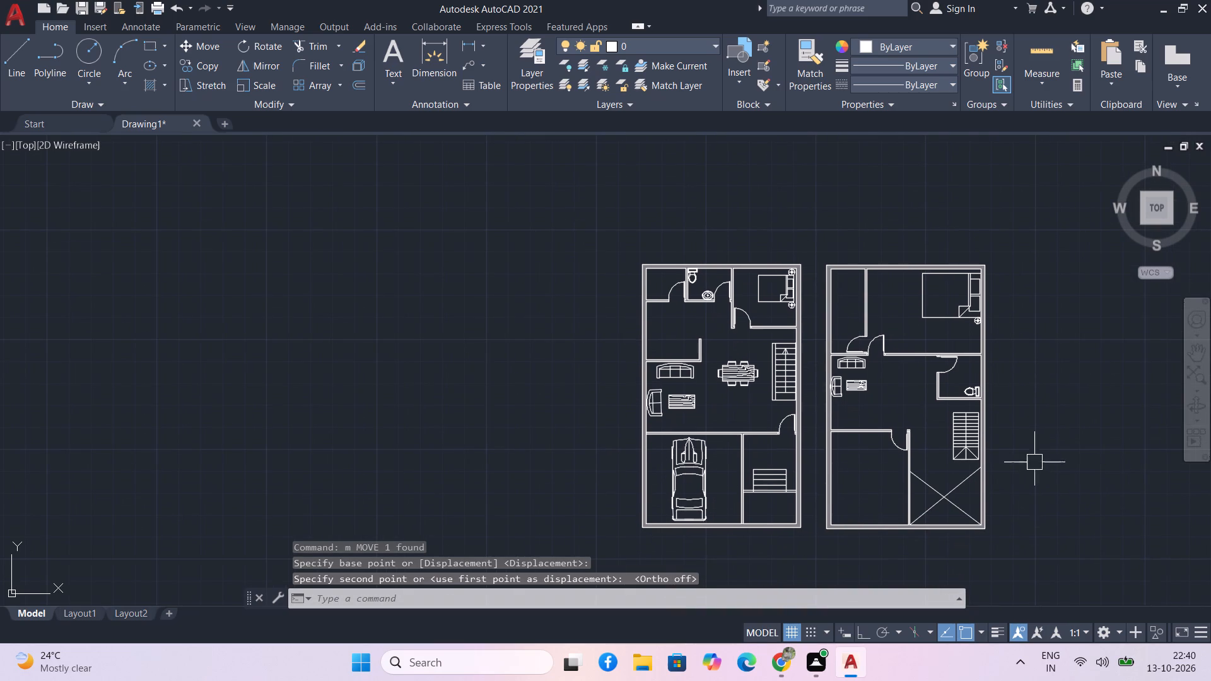
pyautogui.press('Escape')
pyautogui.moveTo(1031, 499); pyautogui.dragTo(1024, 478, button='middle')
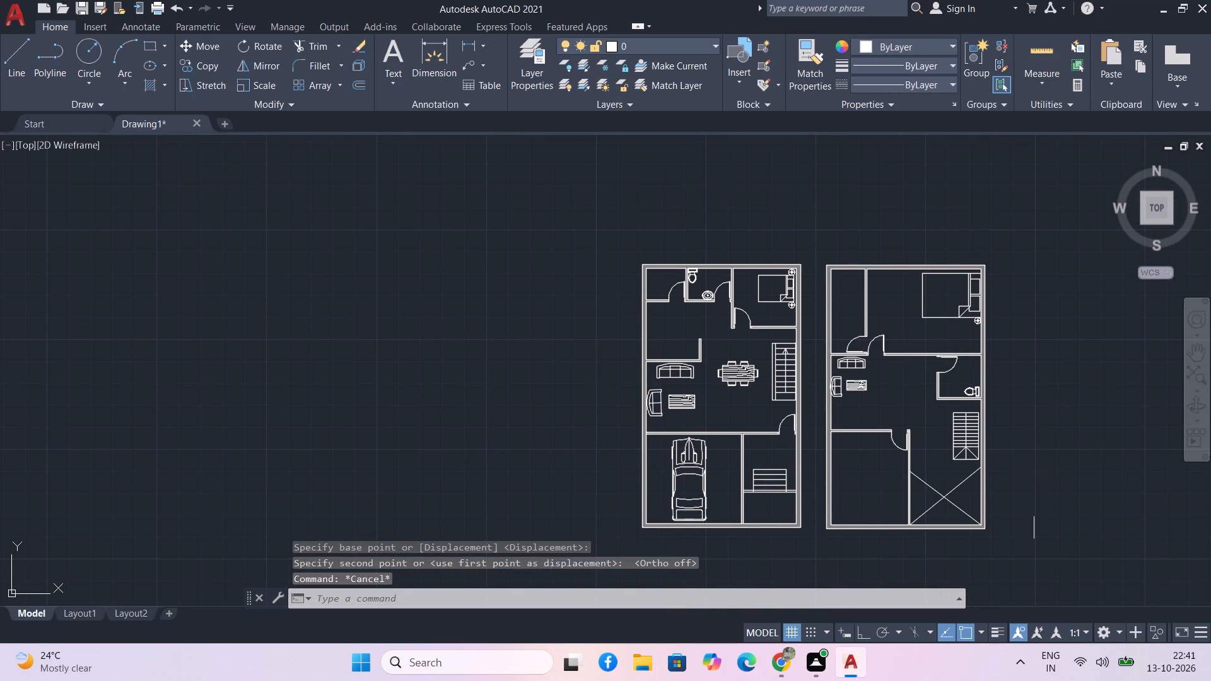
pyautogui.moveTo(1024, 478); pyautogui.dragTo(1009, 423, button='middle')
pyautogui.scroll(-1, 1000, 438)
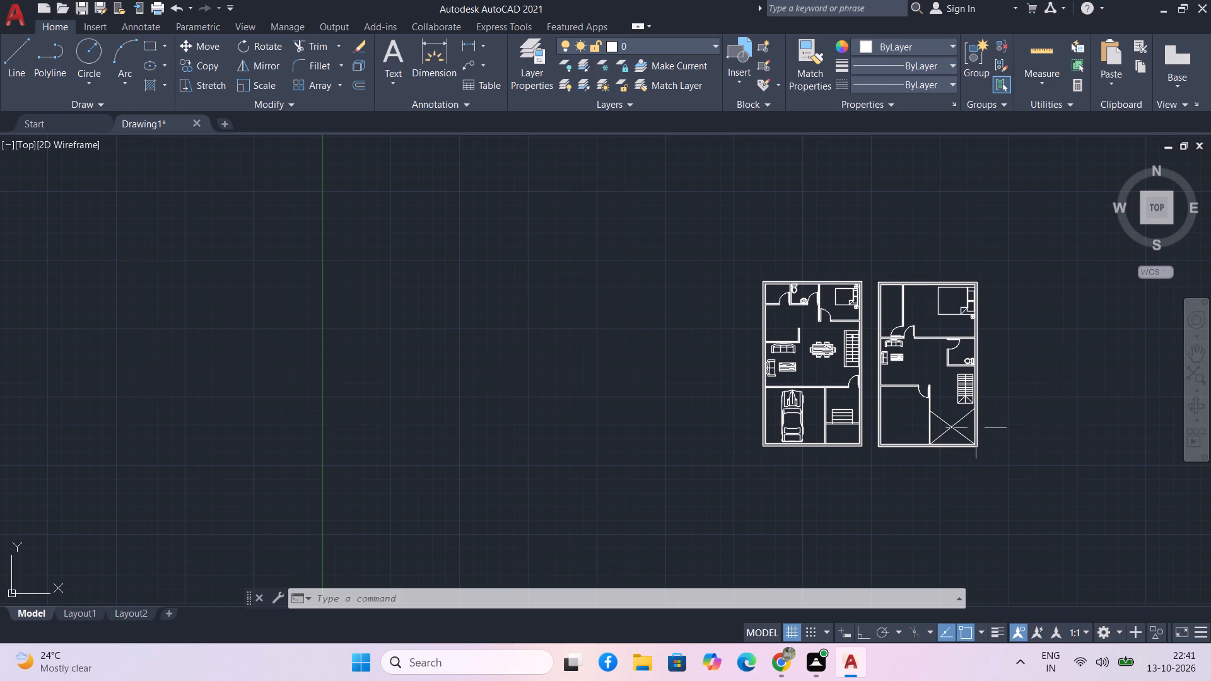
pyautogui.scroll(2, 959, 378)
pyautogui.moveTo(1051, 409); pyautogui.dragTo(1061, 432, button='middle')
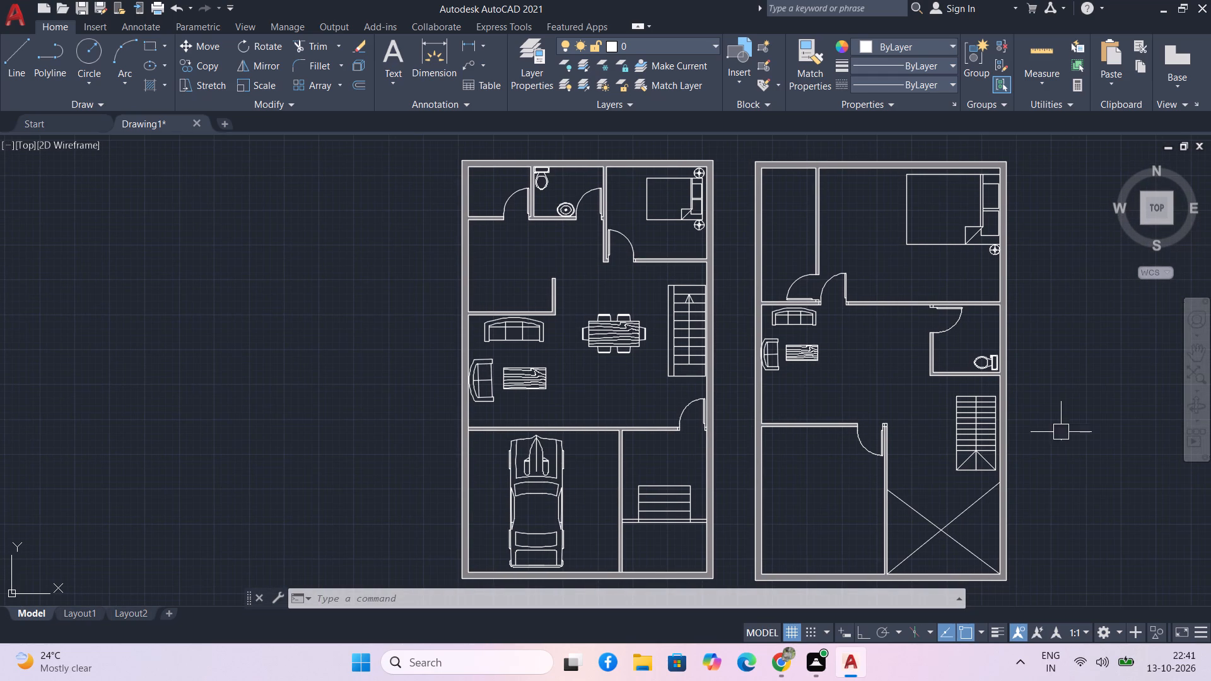
# Browse the blocks of House Designer.dwg in DesignCenter.
pyautogui.hotkey('ctrl', '2')
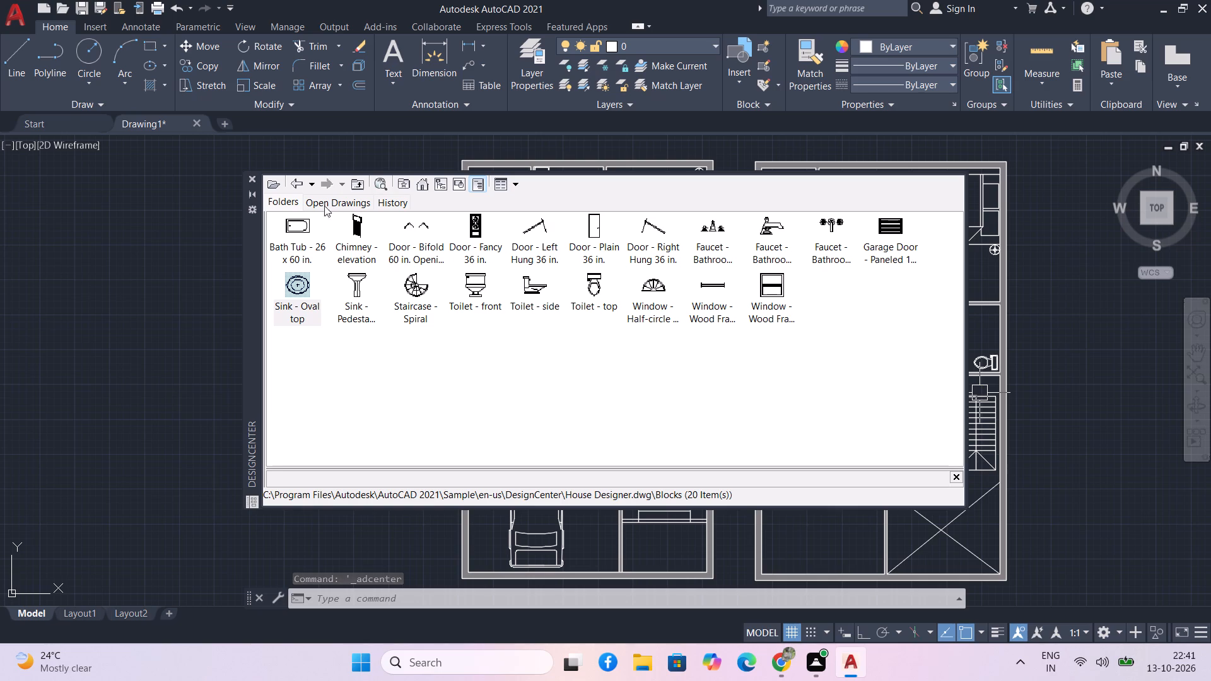
pyautogui.doubleClick(304, 184)
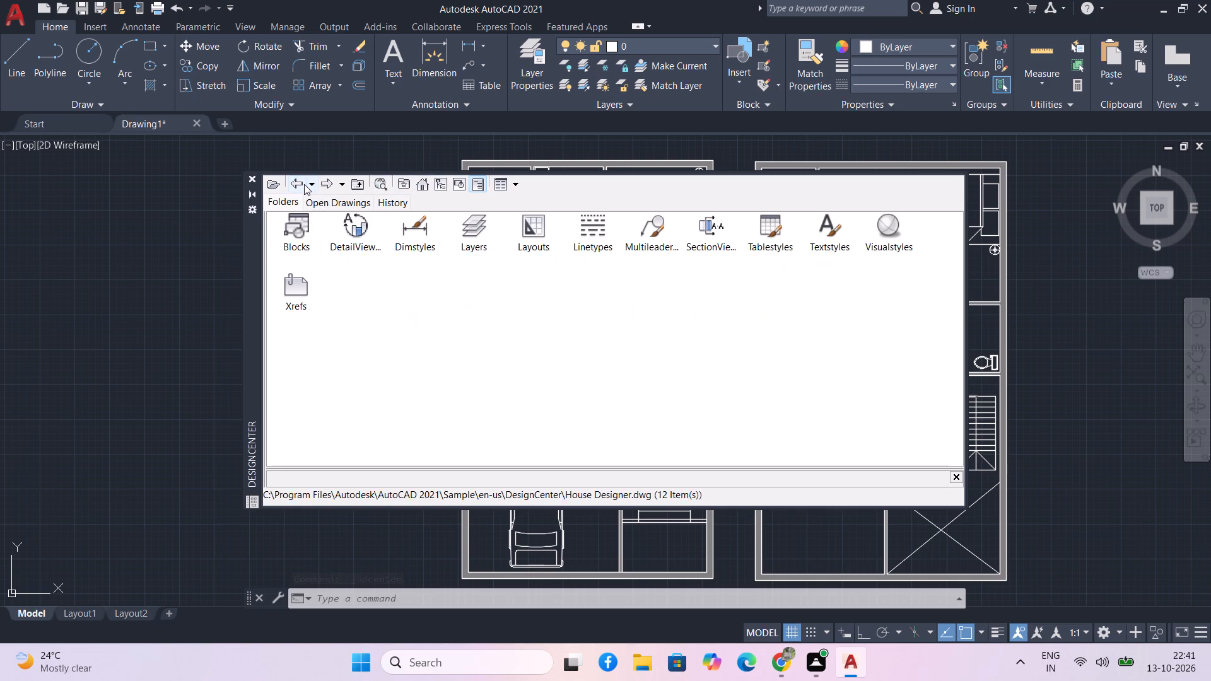
pyautogui.click(295, 184)
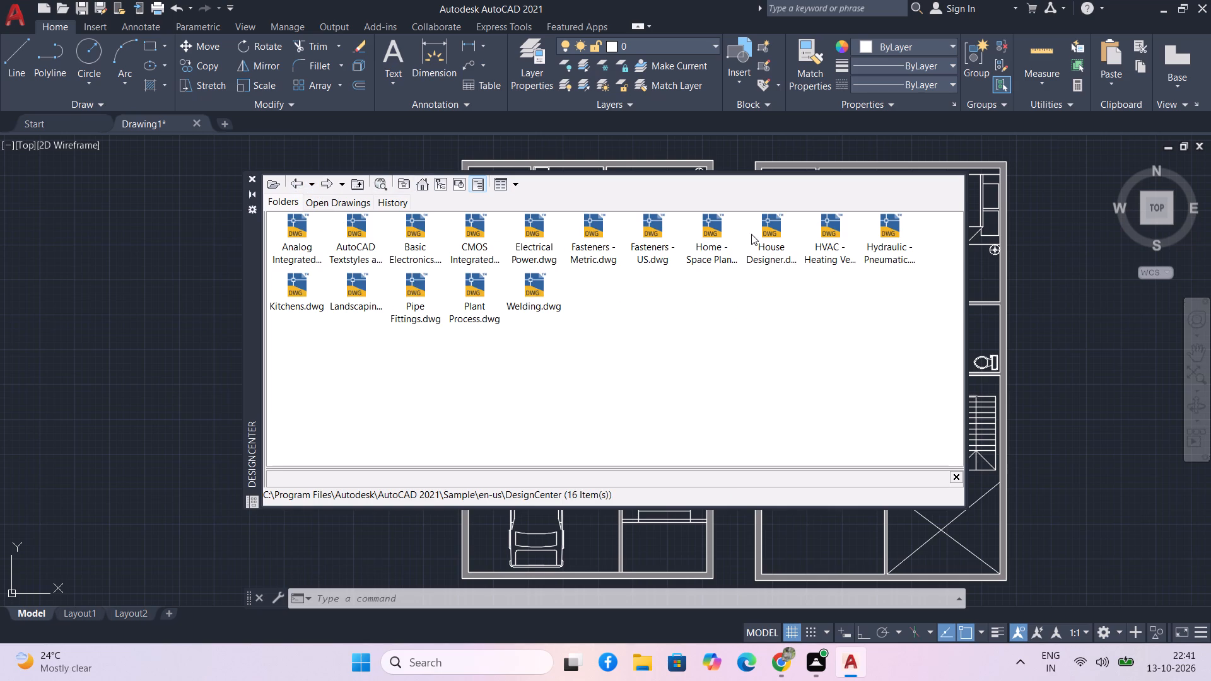
pyautogui.doubleClick(780, 235)
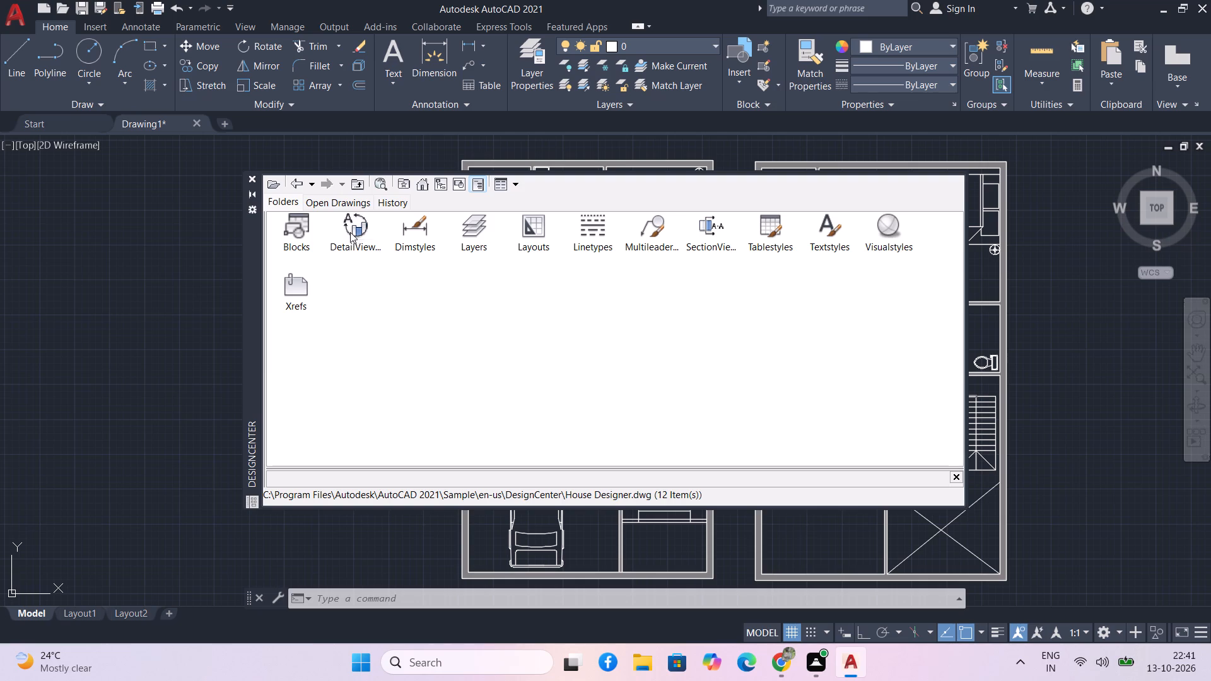
pyautogui.doubleClick(291, 228)
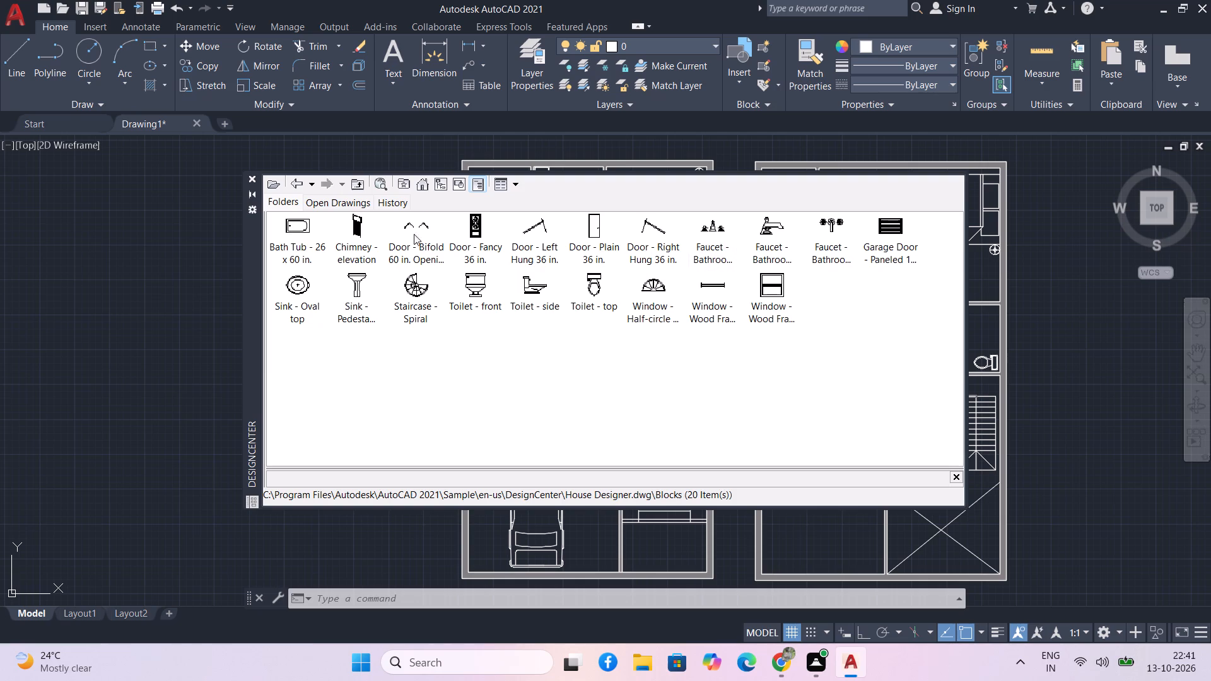
pyautogui.doubleClick(296, 186)
pyautogui.click(296, 186)
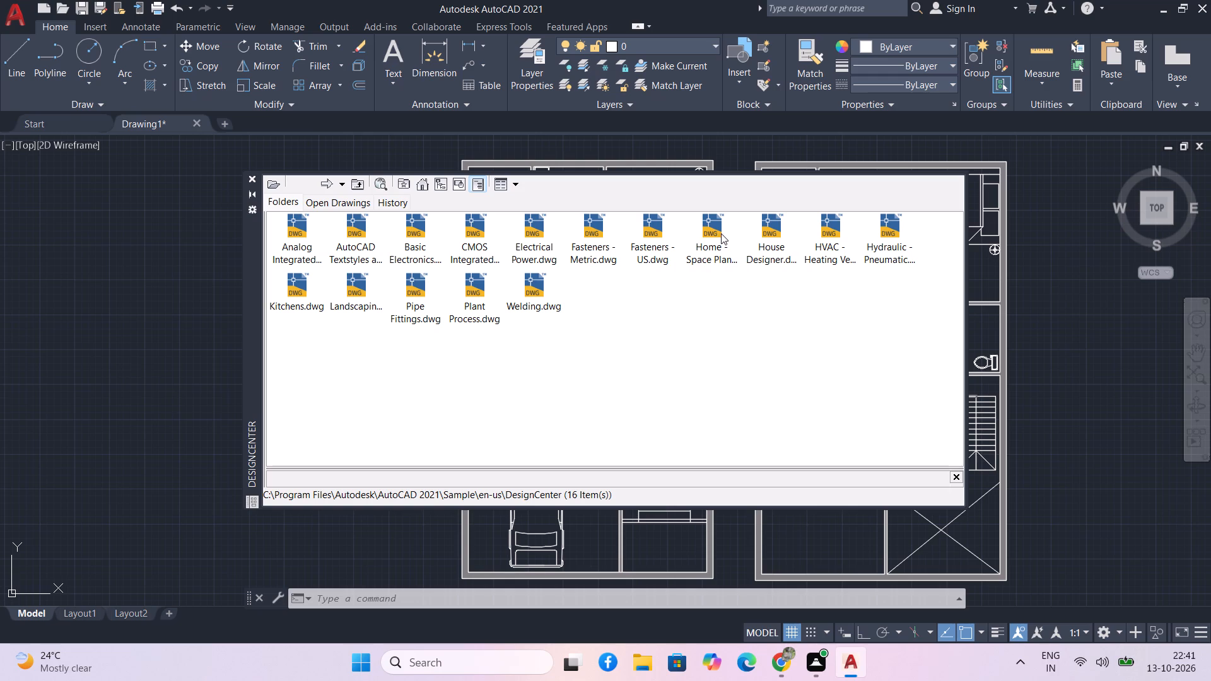
pyautogui.doubleClick(762, 233)
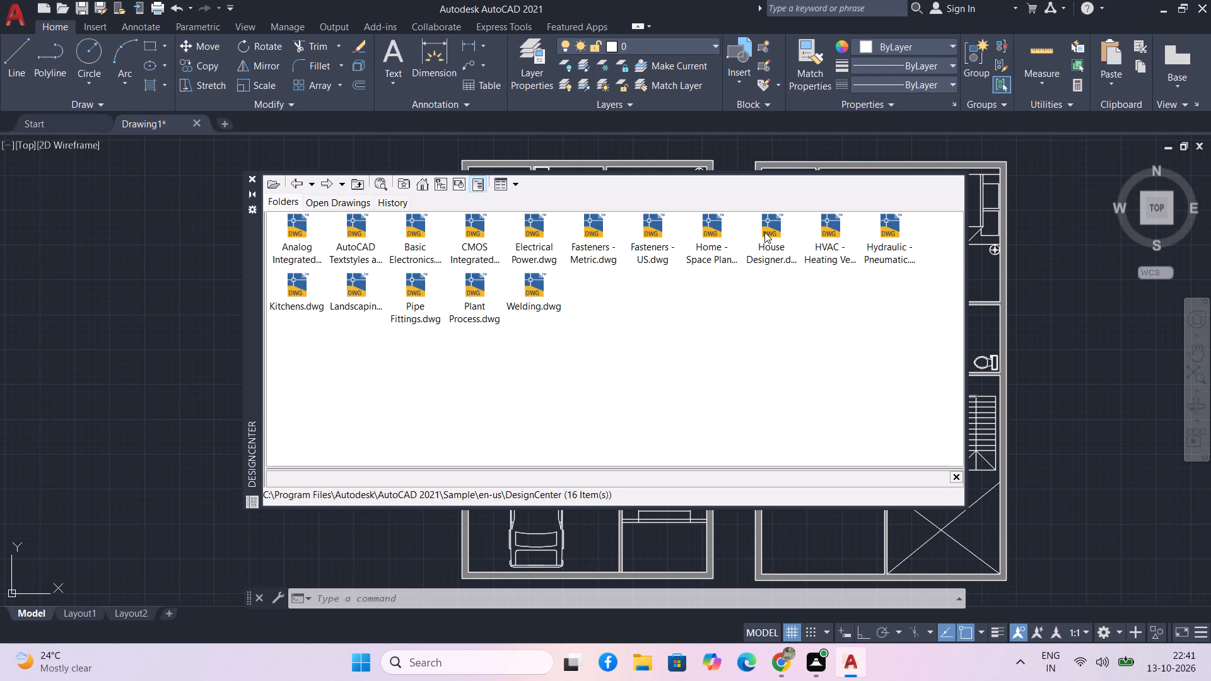
pyautogui.doubleClick(764, 232)
pyautogui.tripleClick(295, 228)
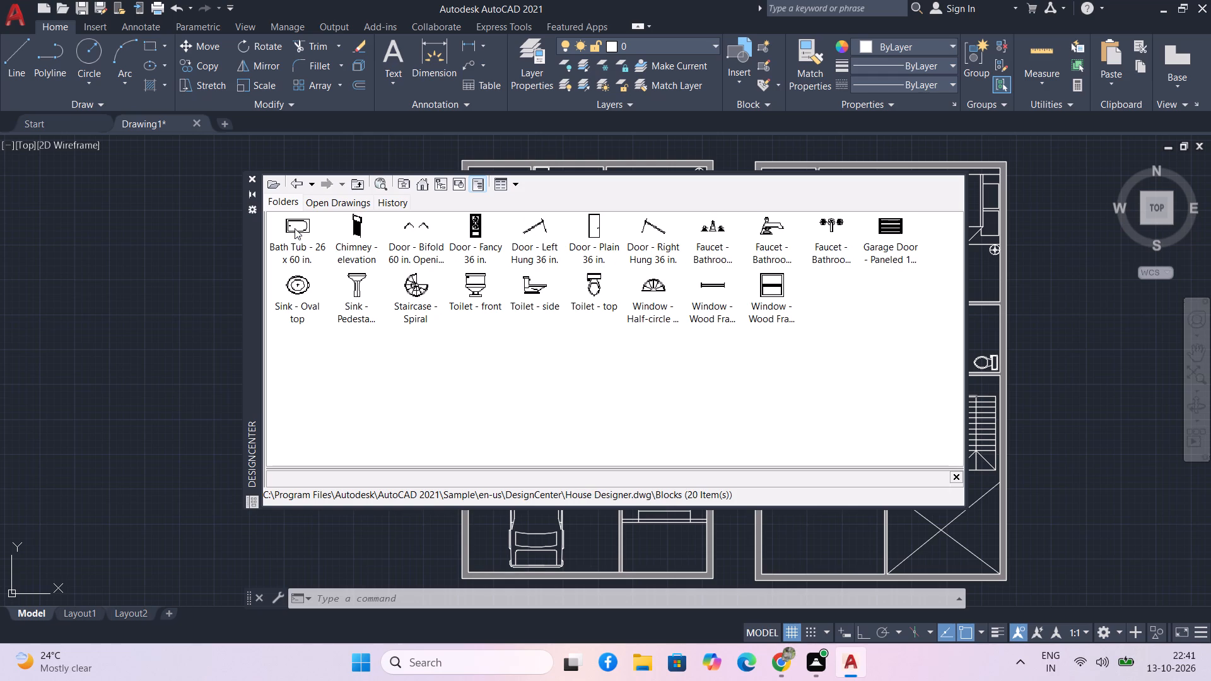
pyautogui.press('Escape')
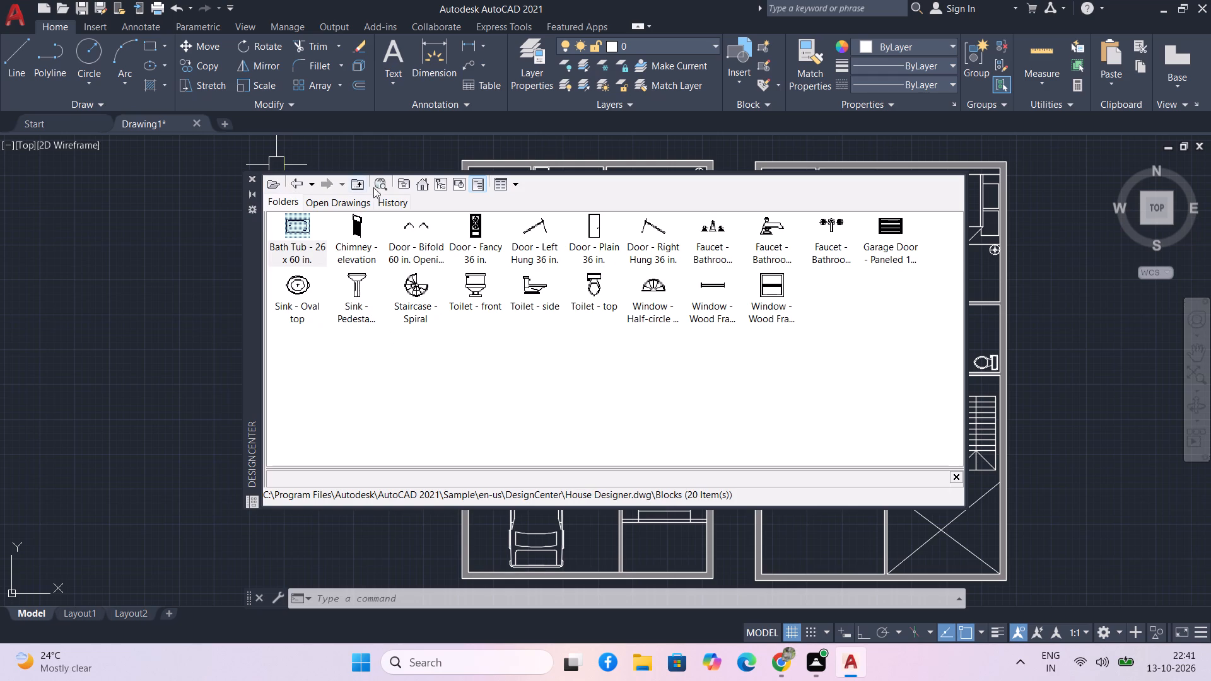
# Insert the Chair - Desk block from Home - Space Planner.dwg into the second plan's lower-left room.
pyautogui.click(425, 186)
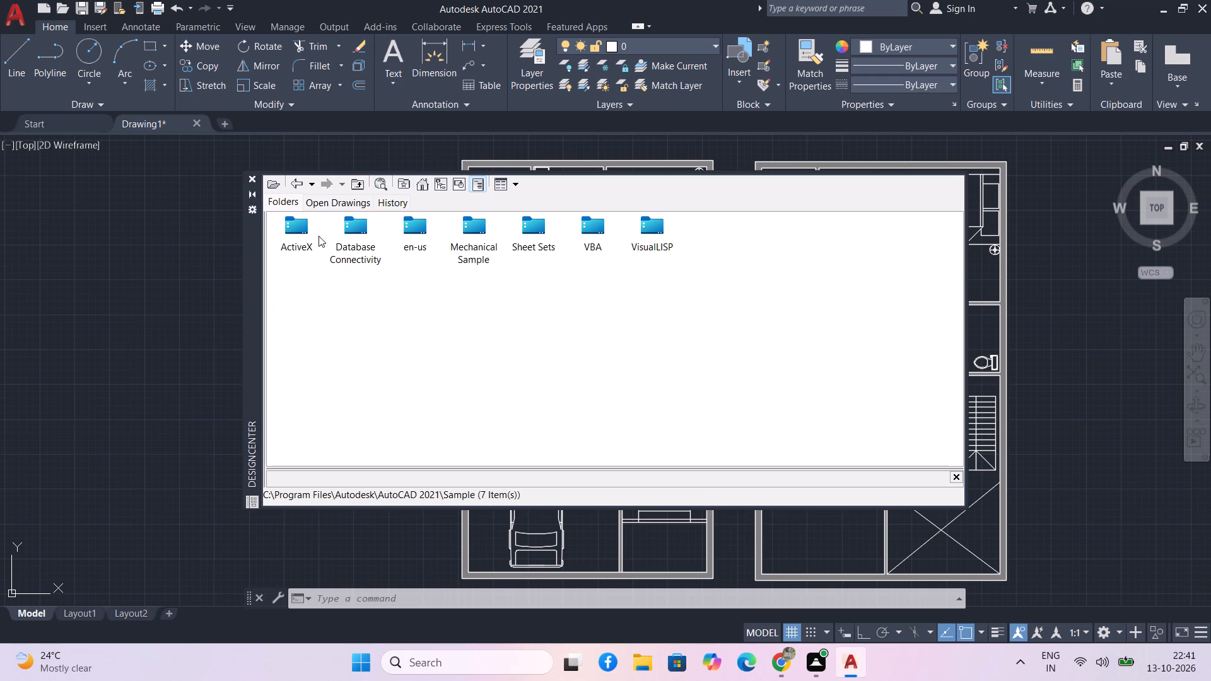
pyautogui.doubleClick(424, 239)
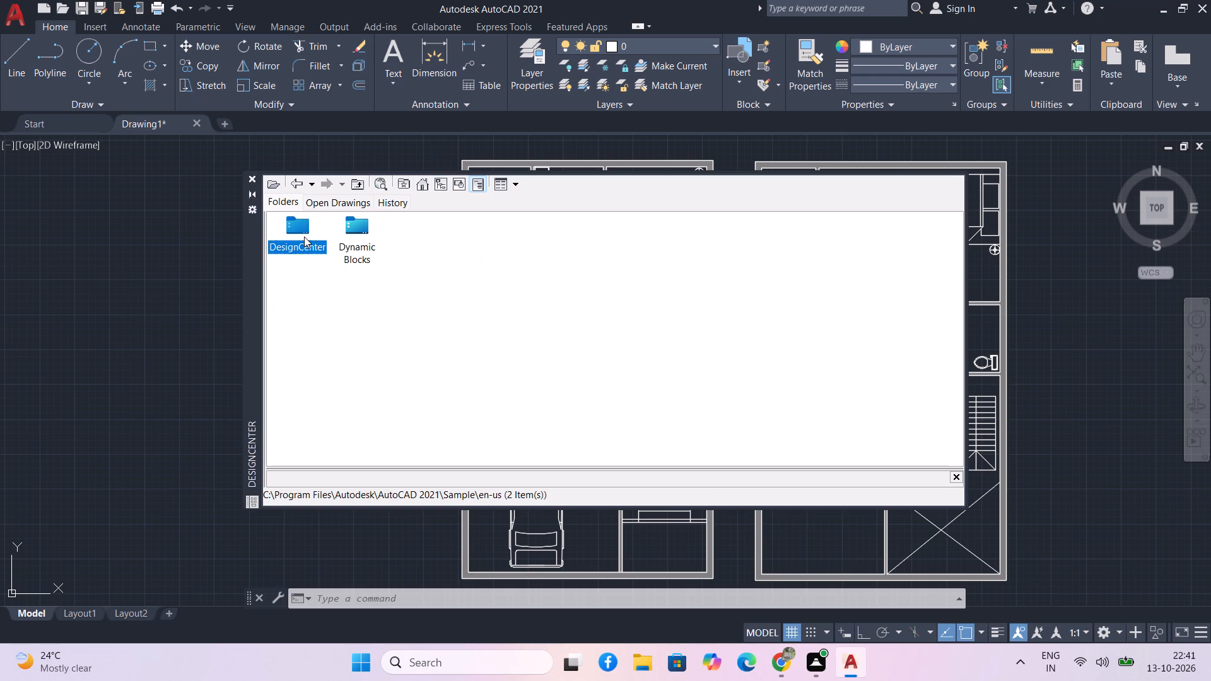
pyautogui.doubleClick(304, 236)
pyautogui.doubleClick(714, 238)
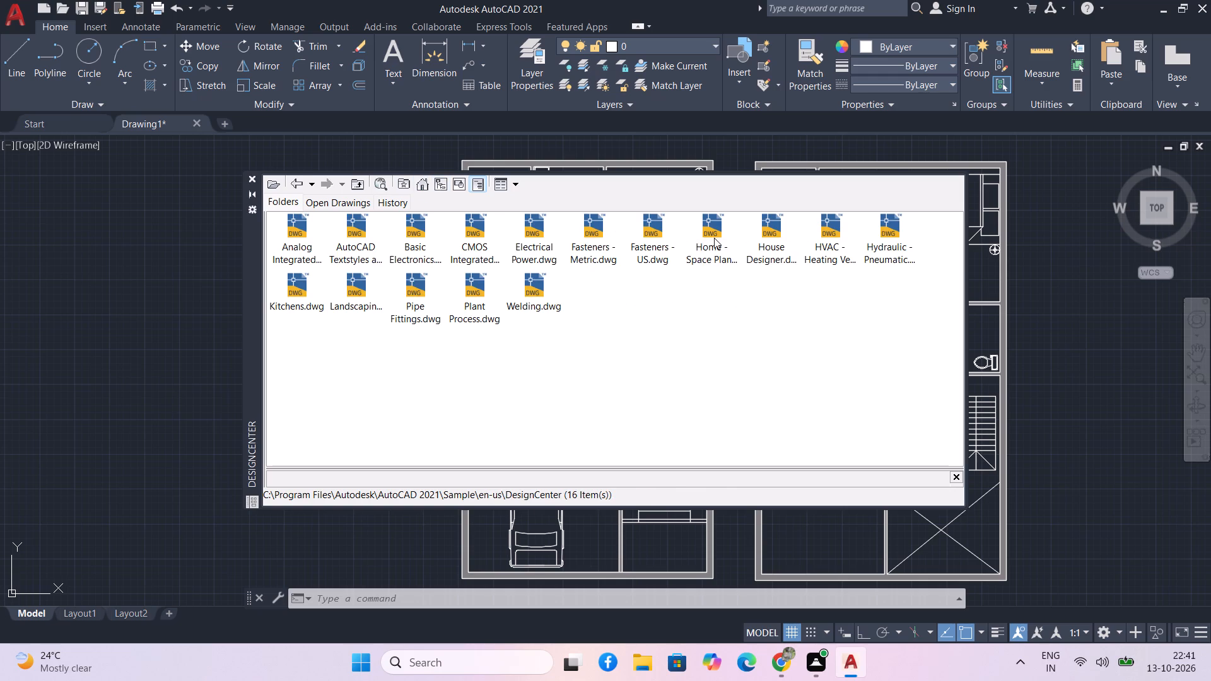
pyautogui.doubleClick(295, 234)
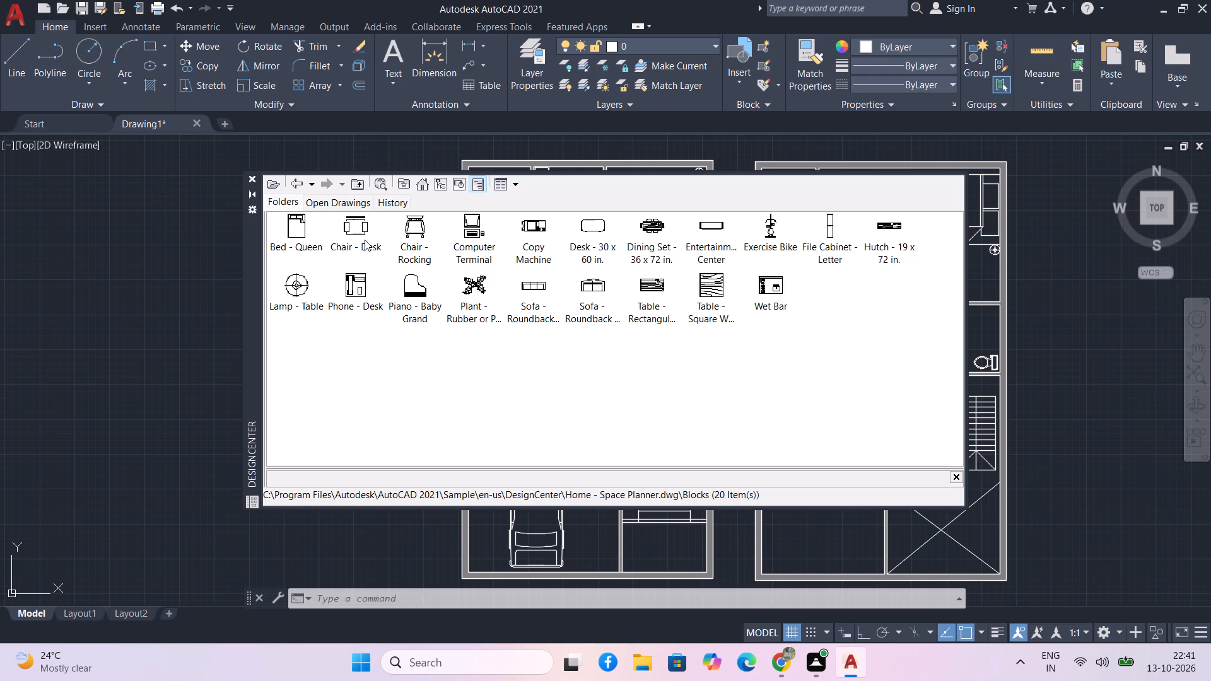
pyautogui.moveTo(356, 227); pyautogui.dragTo(360, 574)
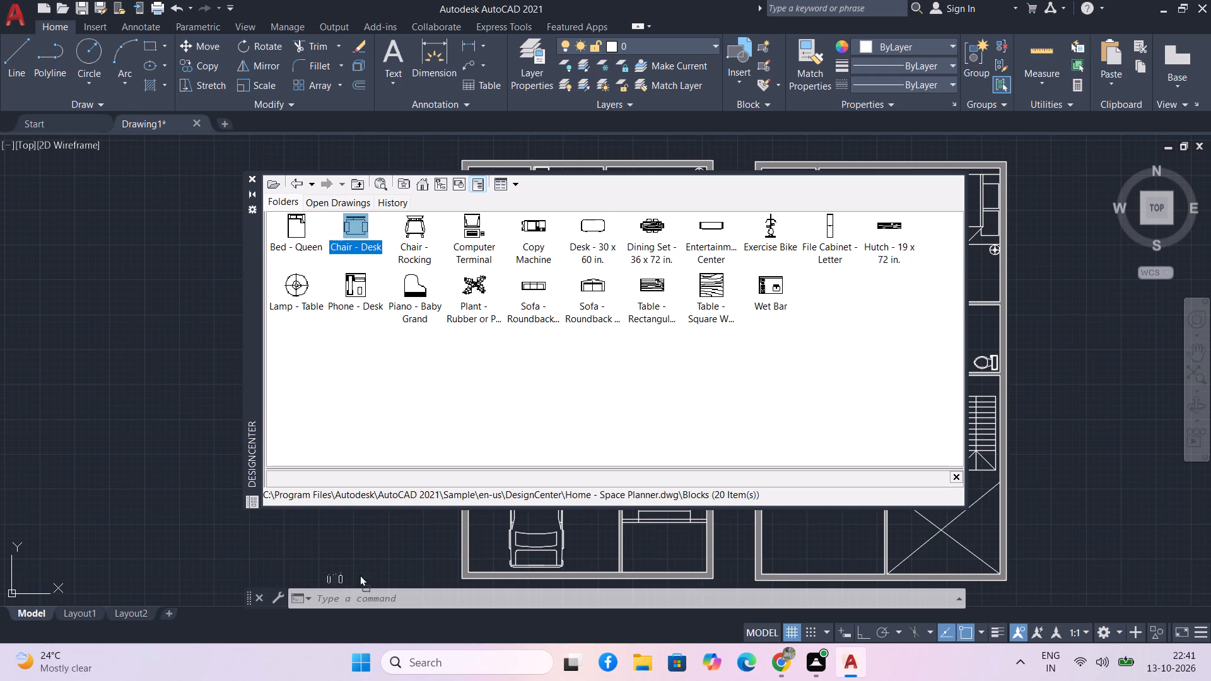
pyautogui.moveTo(360, 574); pyautogui.dragTo(801, 537)
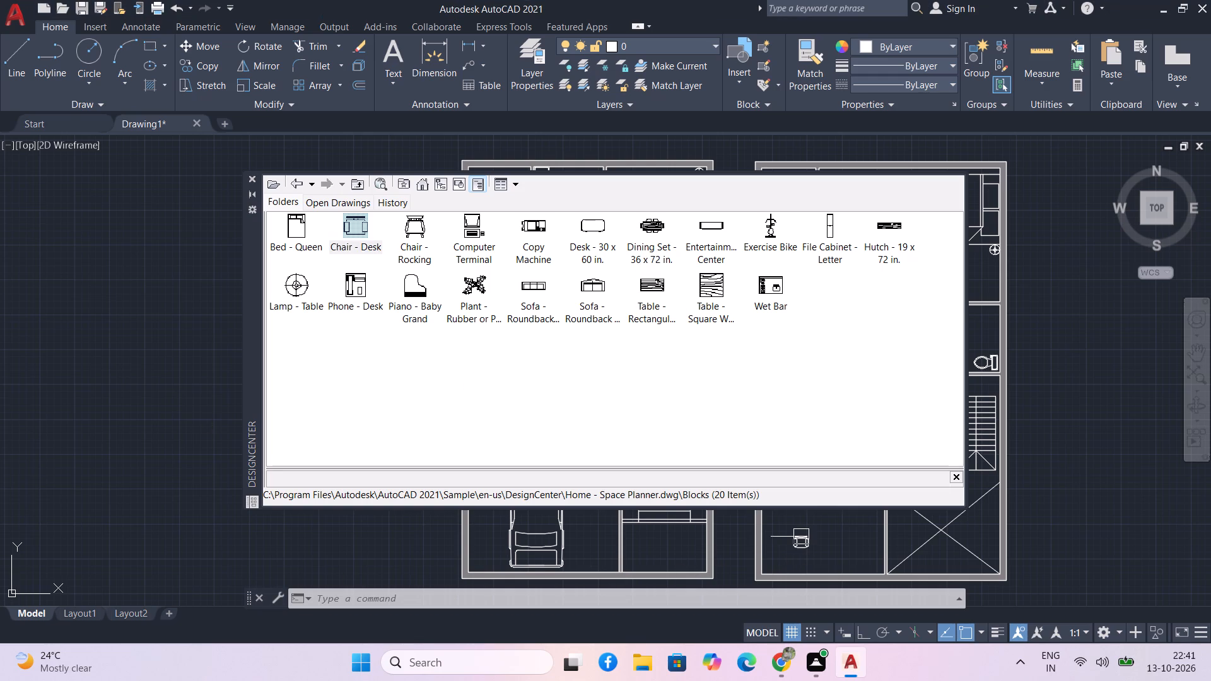
# Insert the Chair - Rocking block beside the desk chair in the second plan's lower-left room.
pyautogui.moveTo(402, 223); pyautogui.dragTo(501, 311)
pyautogui.moveTo(501, 311); pyautogui.dragTo(833, 536)
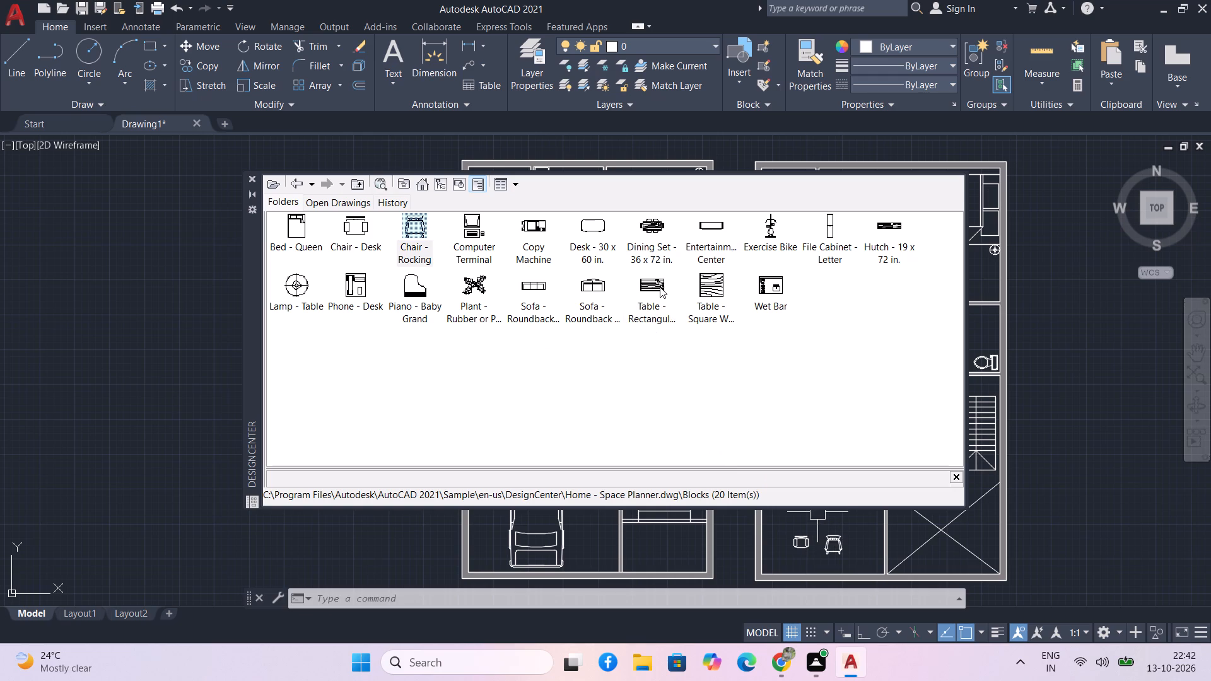
# Insert the Desk - 30 x 60 in. block above the two chairs in the same room, and close DesignCenter.
pyautogui.moveTo(592, 230); pyautogui.dragTo(803, 522)
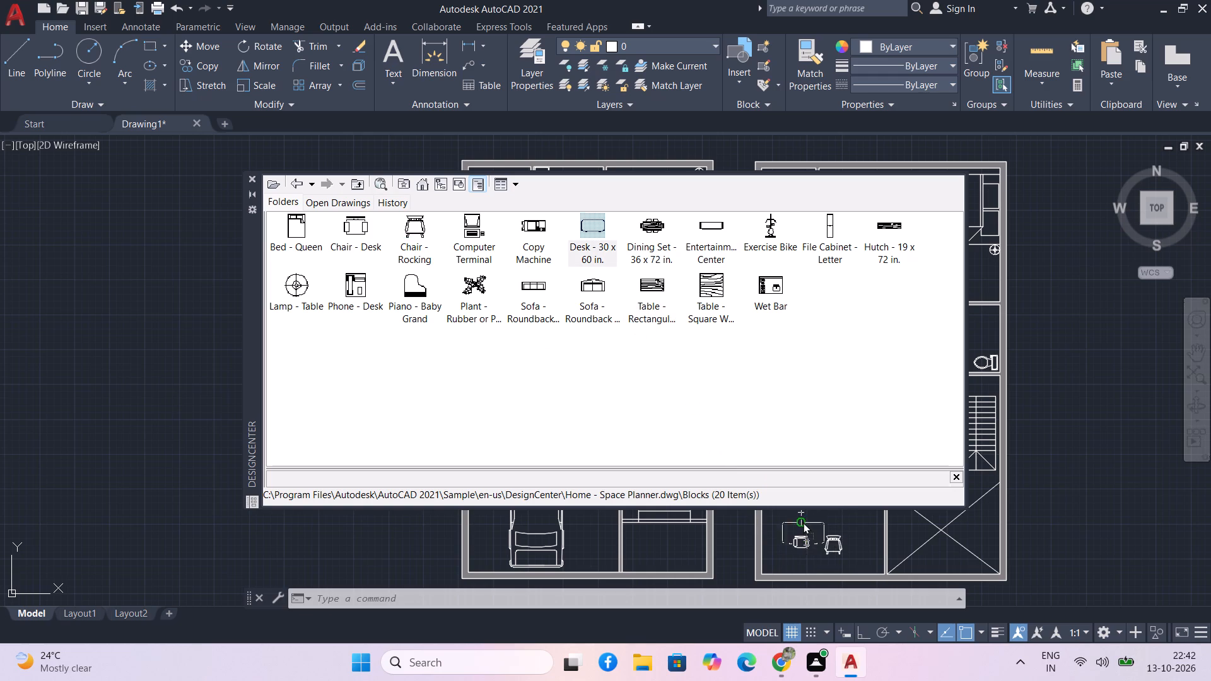
pyautogui.moveTo(803, 522); pyautogui.dragTo(805, 503)
pyautogui.scroll(-2, 821, 539)
pyautogui.moveTo(803, 521); pyautogui.dragTo(804, 550, button='middle')
pyautogui.moveTo(585, 226); pyautogui.dragTo(623, 299)
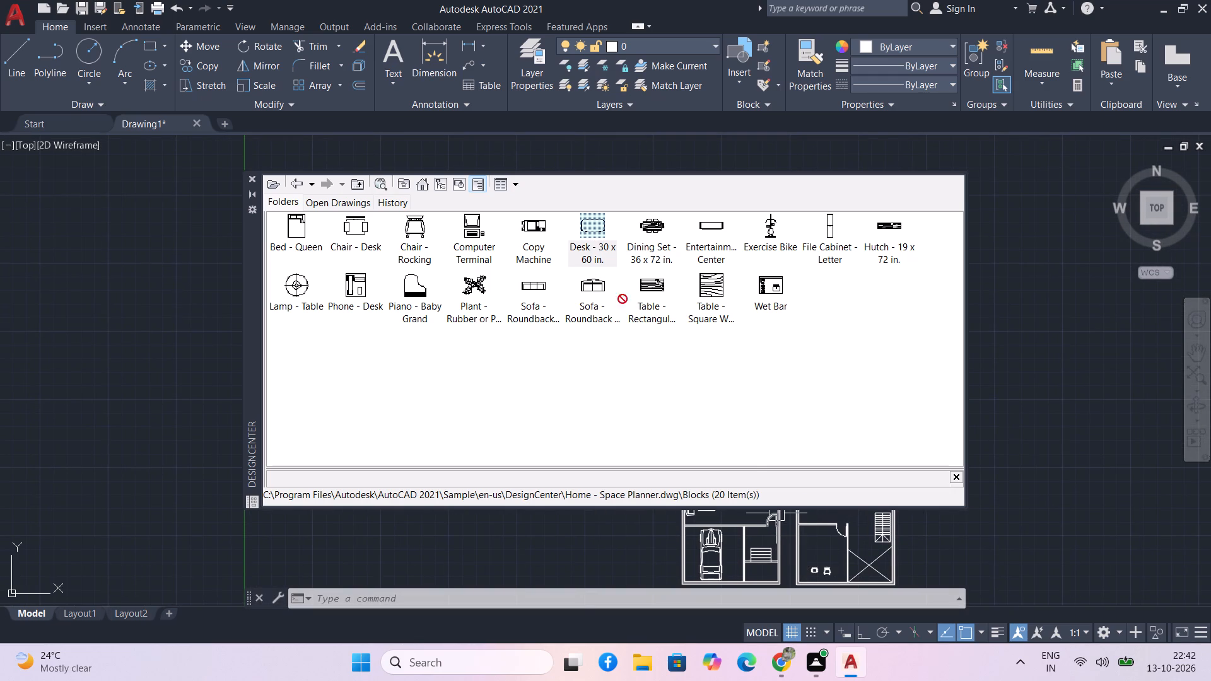
pyautogui.moveTo(623, 299); pyautogui.dragTo(814, 549)
pyautogui.click(249, 180)
pyautogui.moveTo(450, 366); pyautogui.dragTo(273, 195, button='middle')
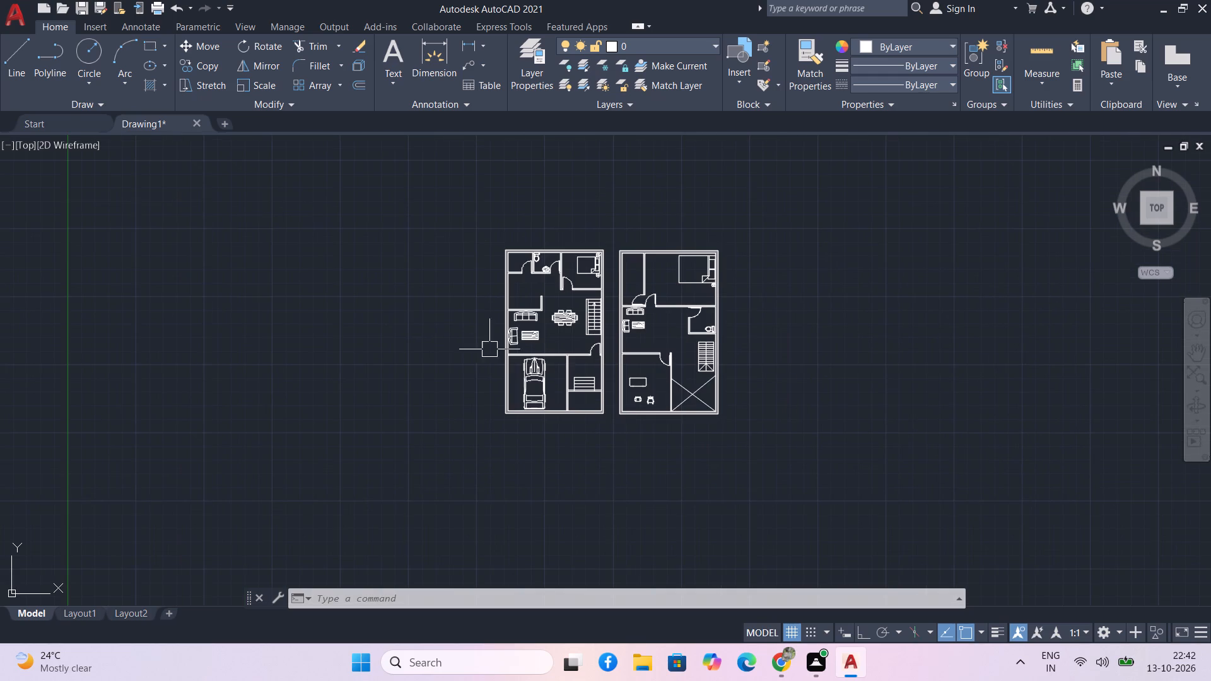
pyautogui.scroll(4, 635, 396)
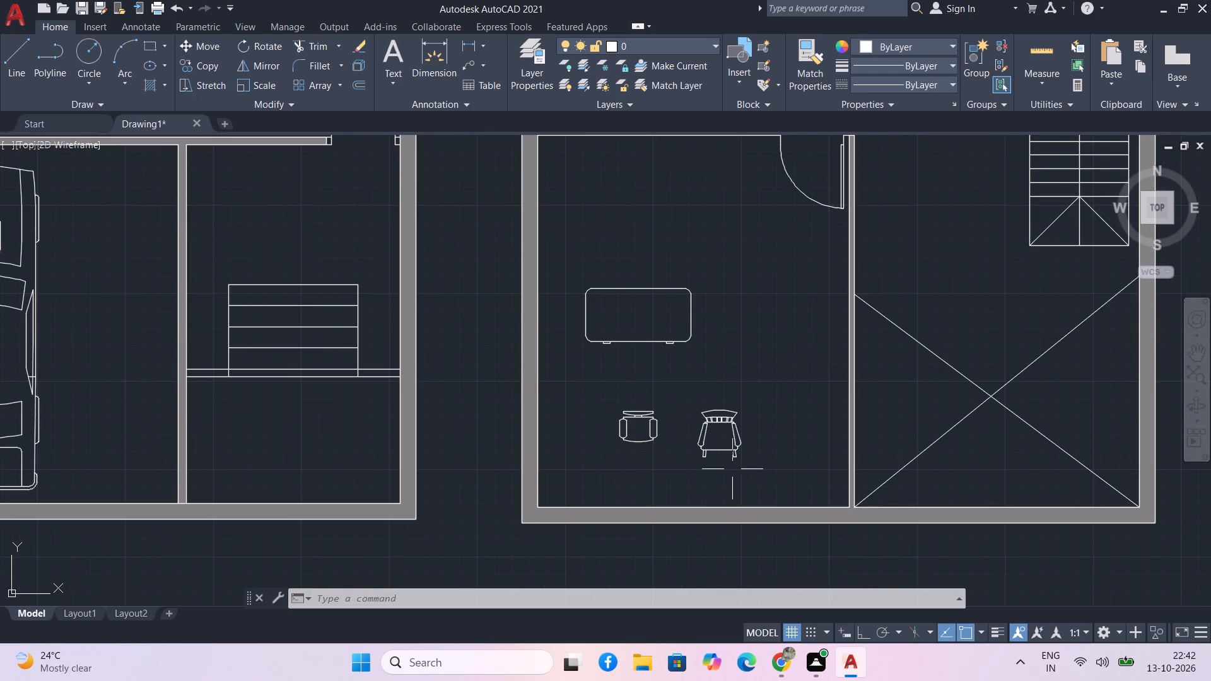
# Rotate the rocking chair 270° with Ortho on so its back faces the partition wall.
pyautogui.press('Escape')
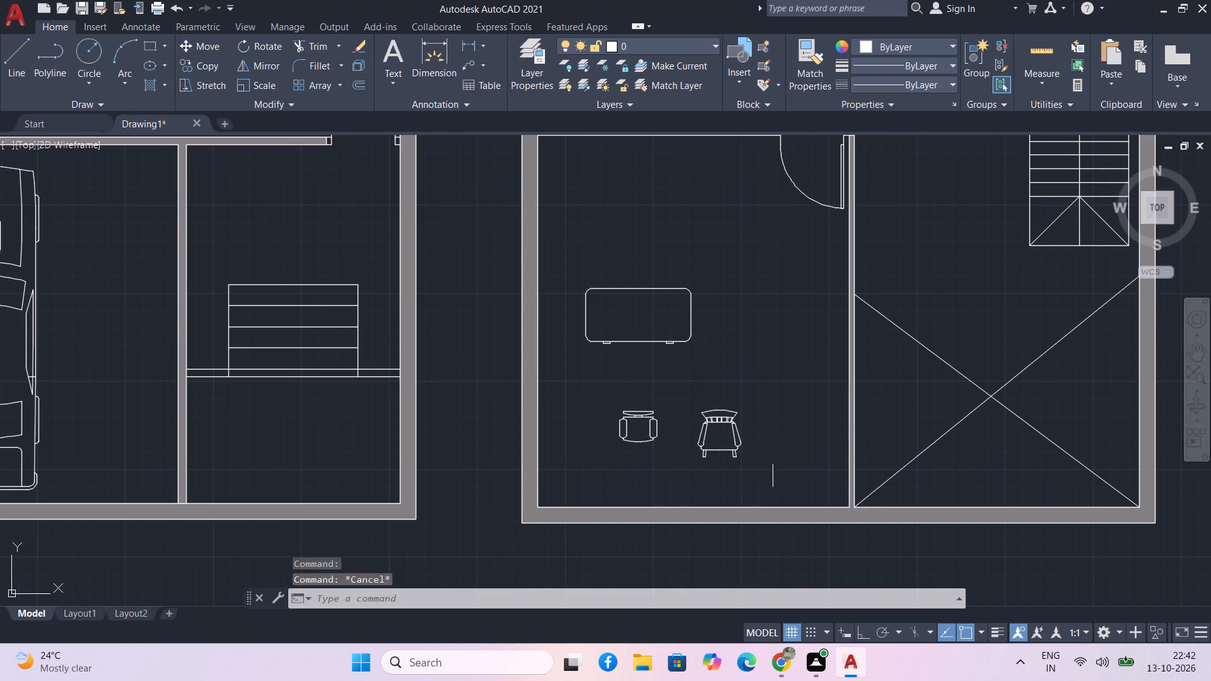
pyautogui.click(755, 451)
pyautogui.click(697, 428)
pyautogui.write('ro')
pyautogui.press('space')
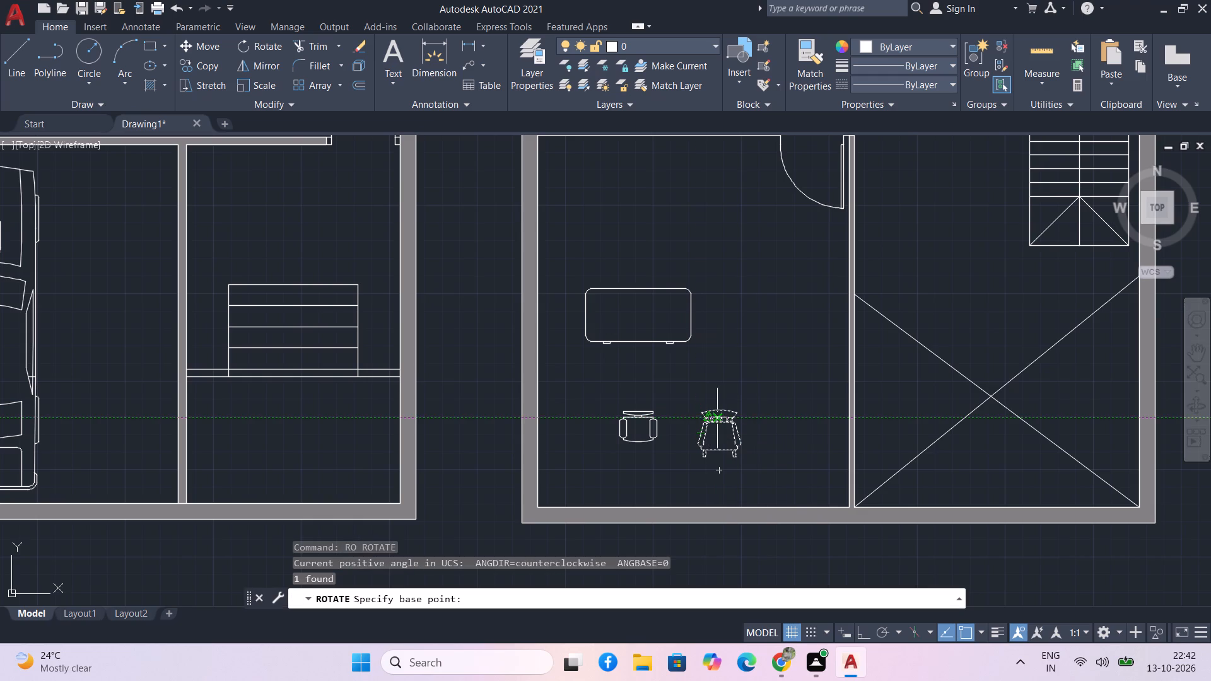
pyautogui.click(740, 416)
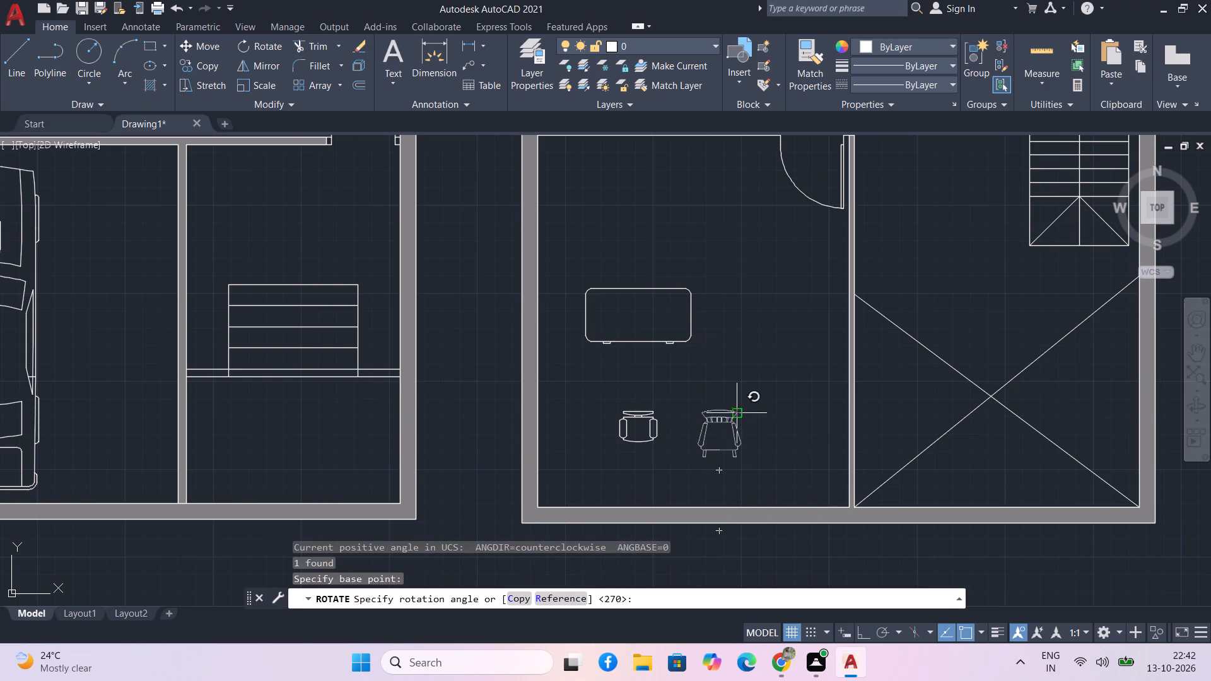
pyautogui.press('F8')
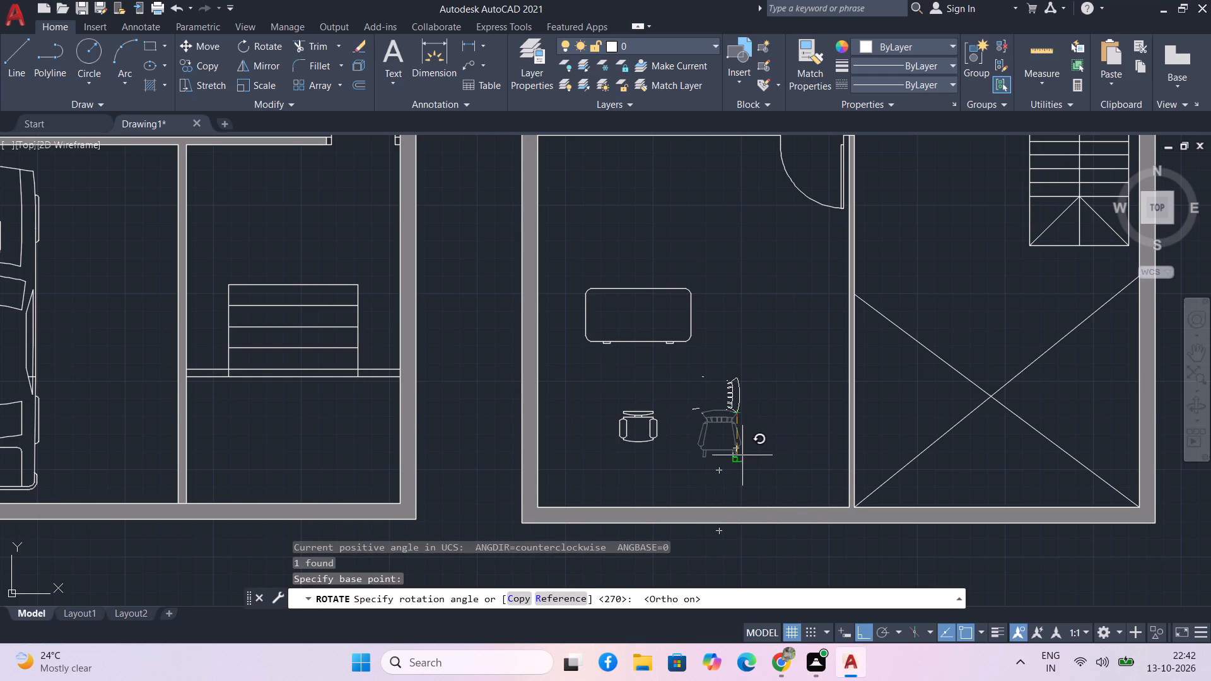
pyautogui.click(742, 455)
# Scale up the rocking chair freehand from its lower back corner to better match the desk.
pyautogui.moveTo(749, 428); pyautogui.dragTo(739, 419)
pyautogui.click(719, 394)
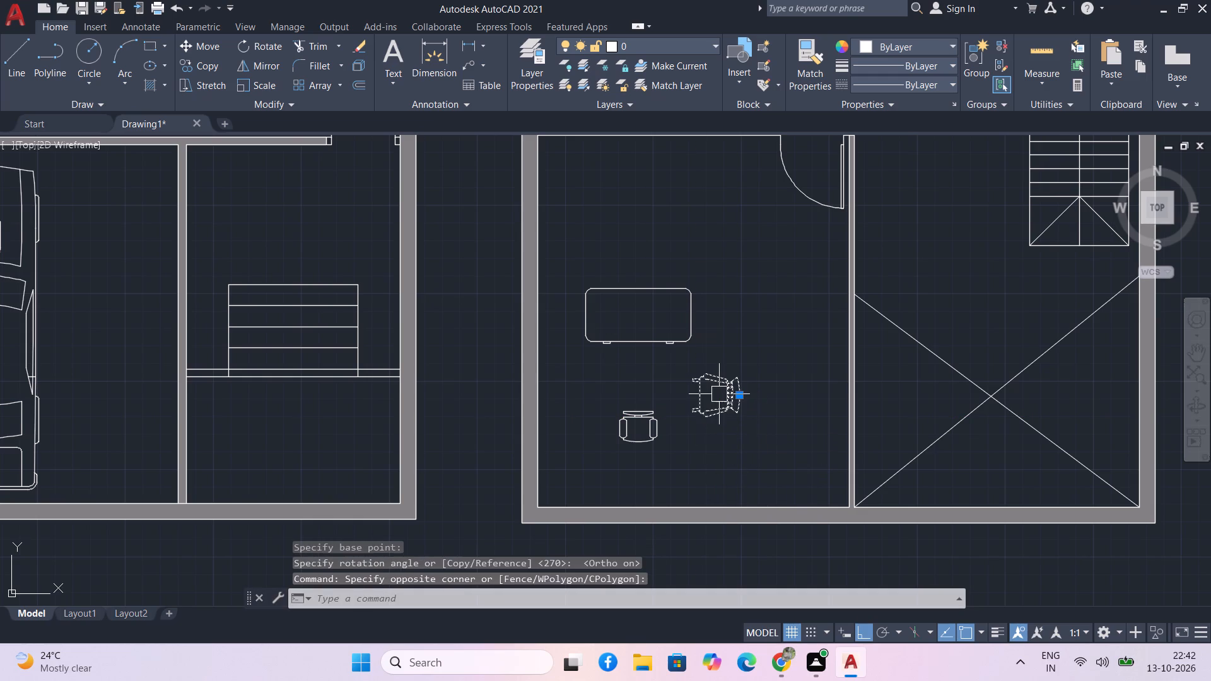
pyautogui.write('sc')
pyautogui.press('space')
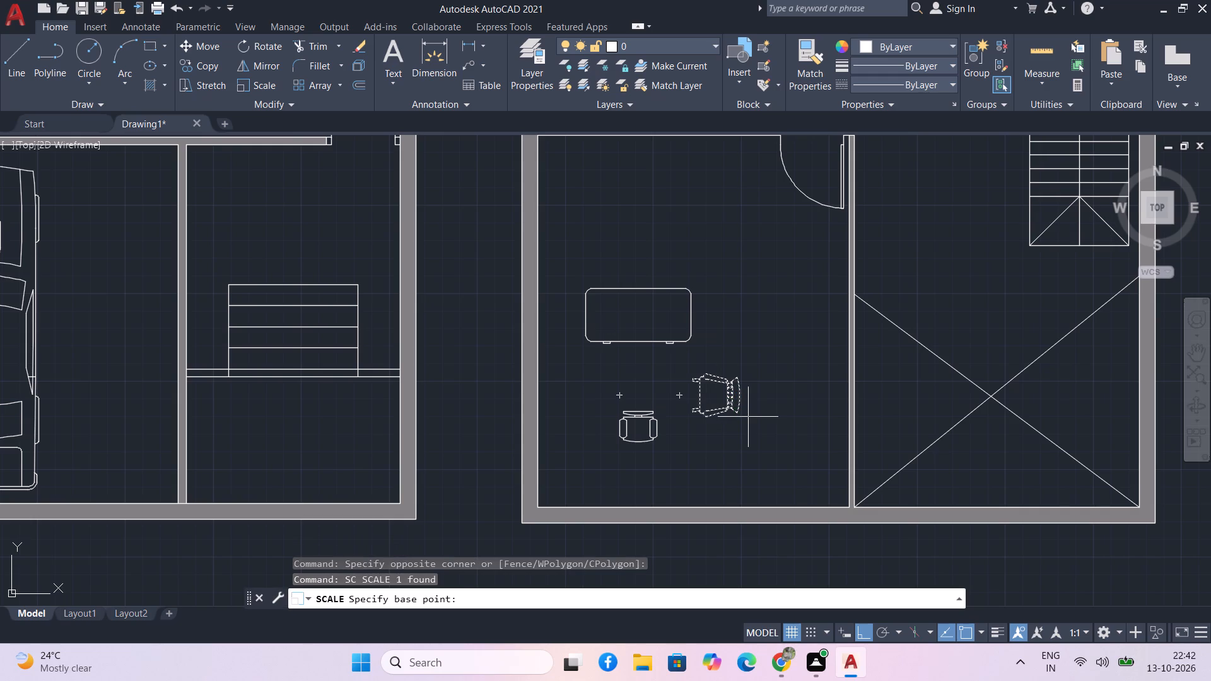
pyautogui.click(733, 414)
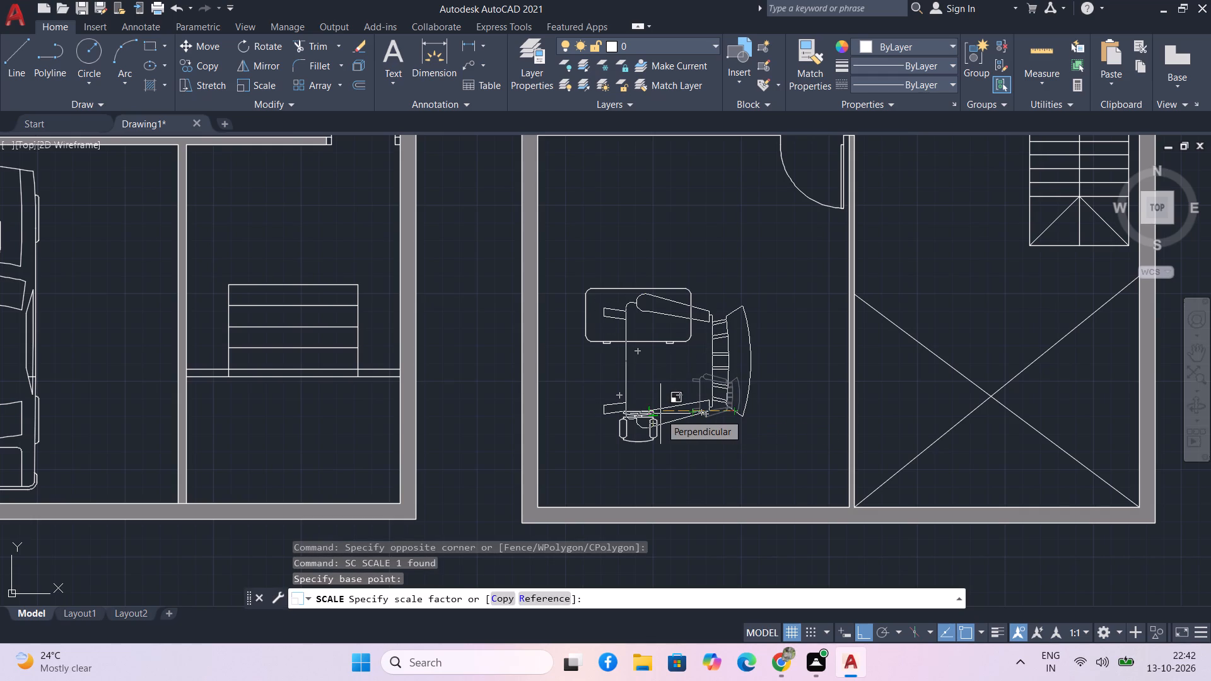
pyautogui.click(672, 413)
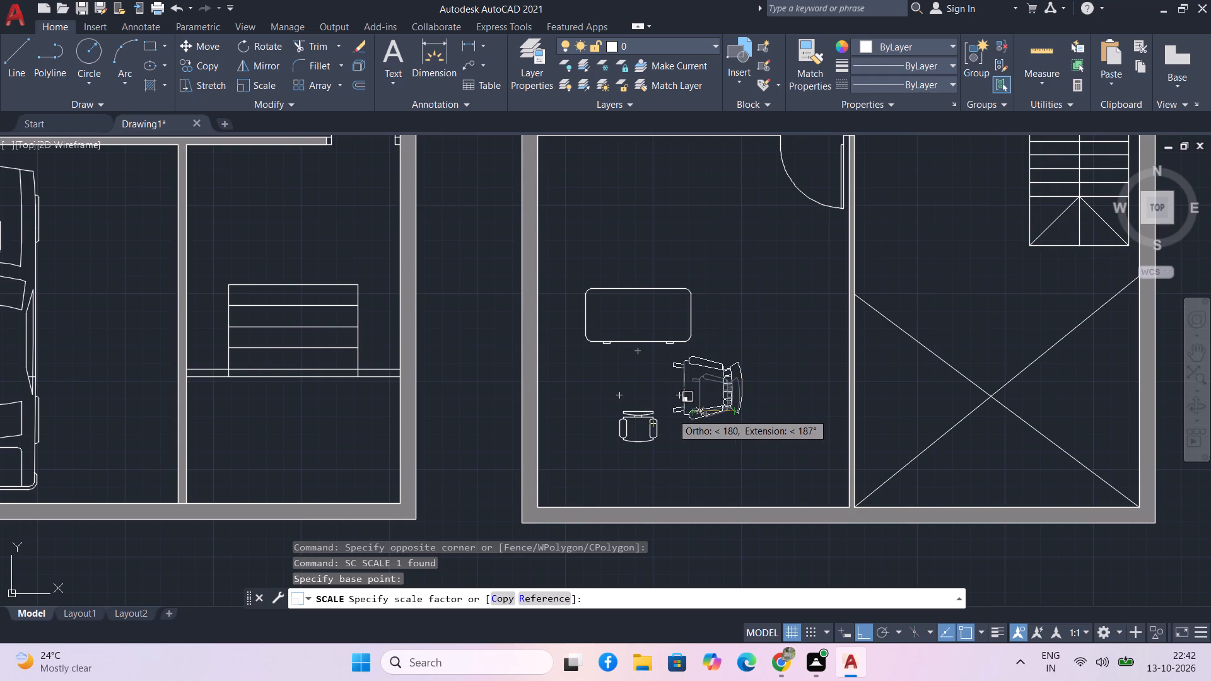
# Move the enlarged rocking chair about 4'-8" horizontally so it stands next to the partition wall.
pyautogui.moveTo(728, 434); pyautogui.dragTo(719, 415)
pyautogui.click(710, 410)
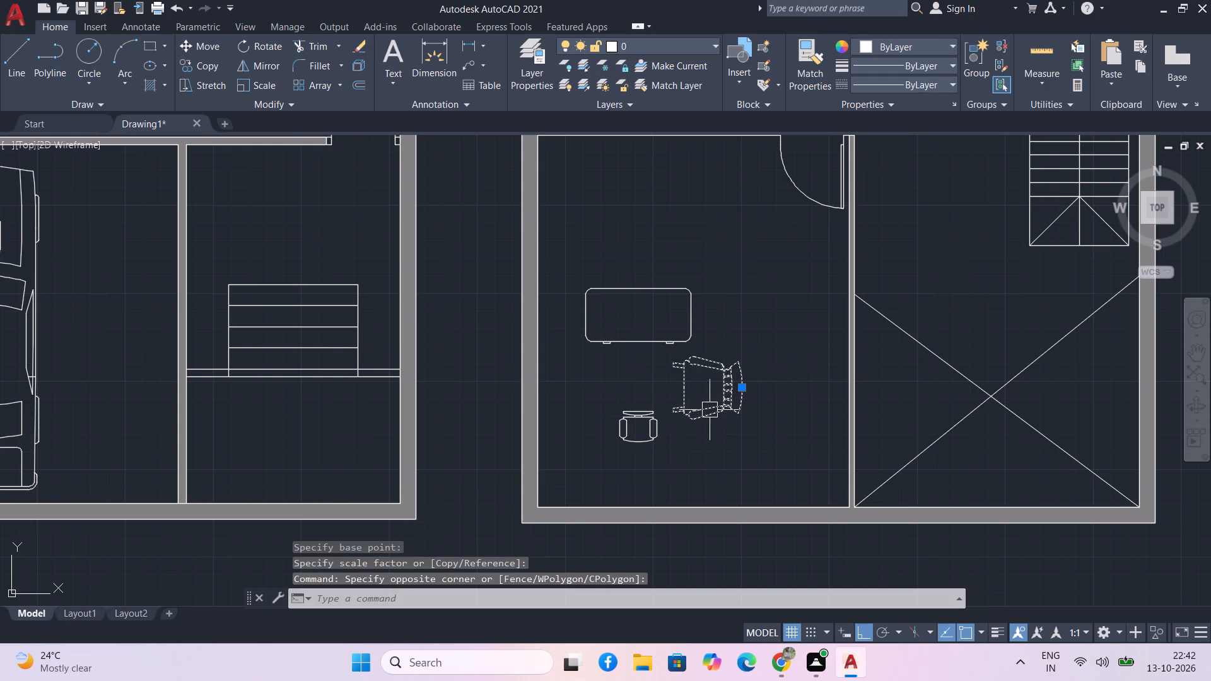
pyautogui.write('m')
pyautogui.press('space')
pyautogui.click(732, 416)
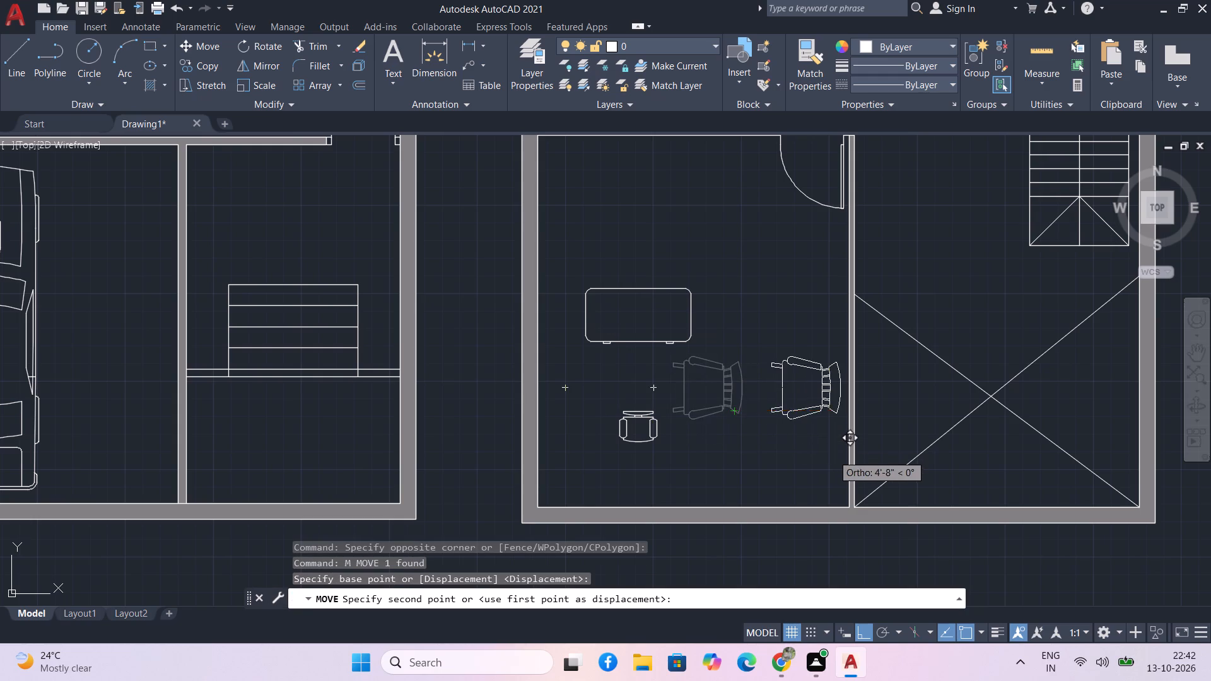
pyautogui.click(832, 456)
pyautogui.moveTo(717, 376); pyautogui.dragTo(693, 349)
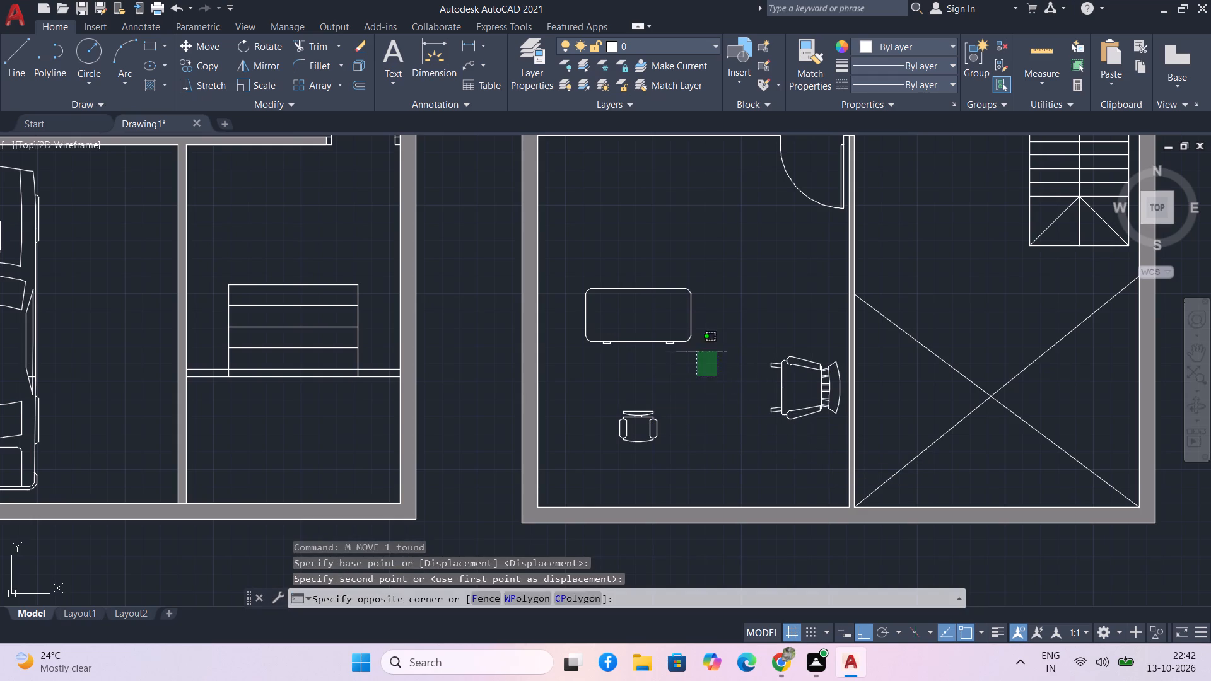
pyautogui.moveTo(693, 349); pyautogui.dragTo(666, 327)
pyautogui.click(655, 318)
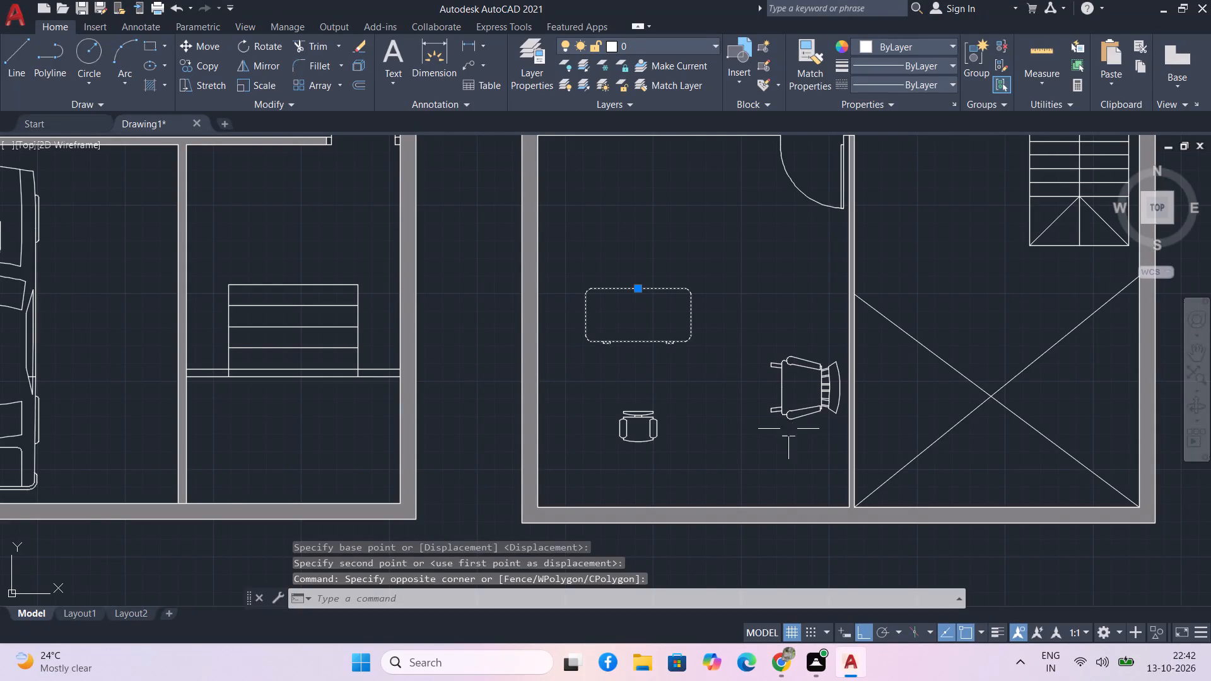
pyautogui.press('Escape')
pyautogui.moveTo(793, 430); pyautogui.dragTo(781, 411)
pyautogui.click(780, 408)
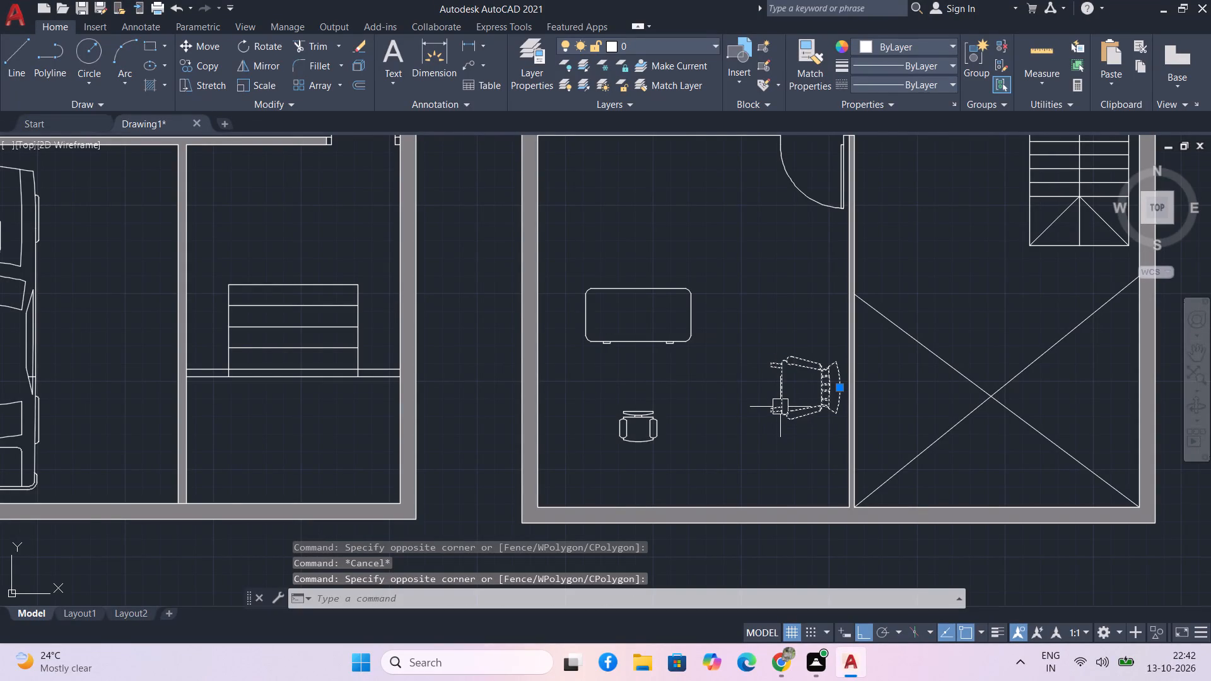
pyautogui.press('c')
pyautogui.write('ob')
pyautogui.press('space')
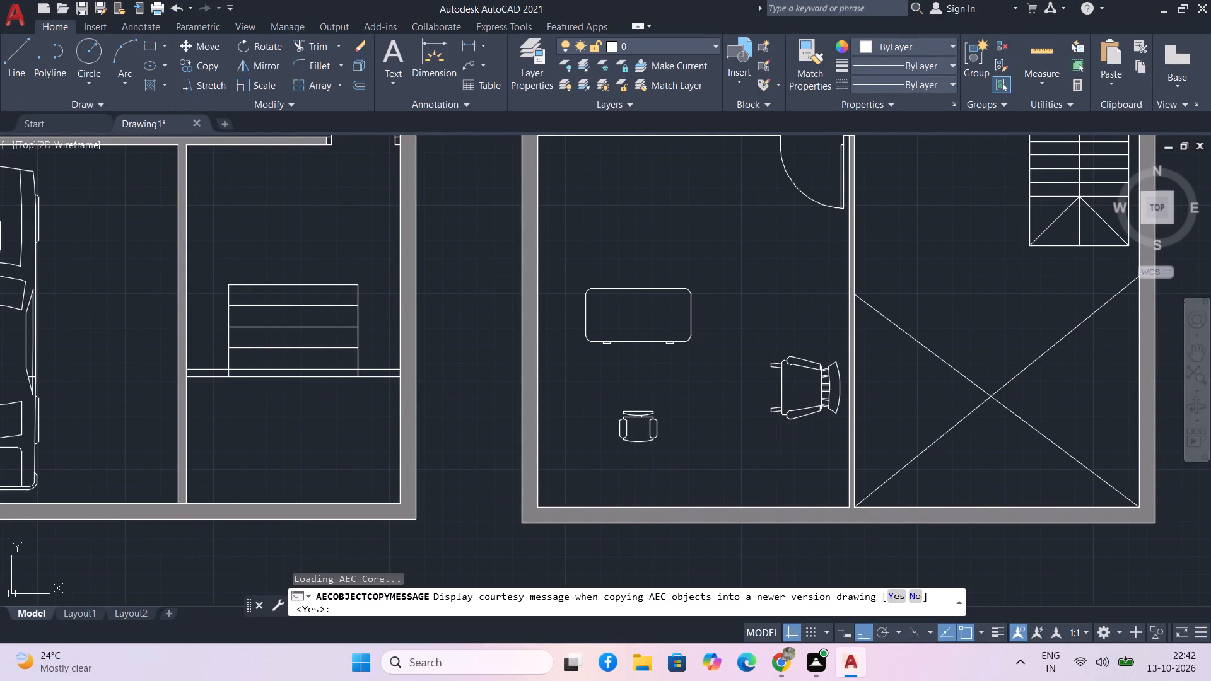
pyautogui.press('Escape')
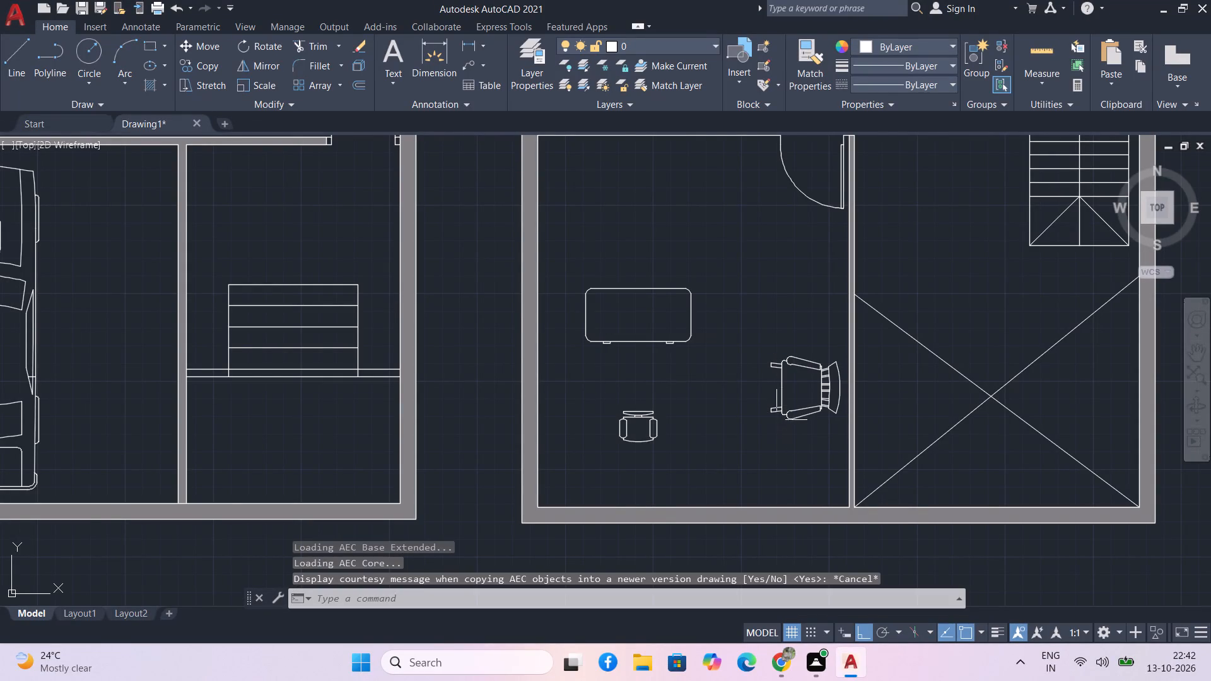
# Copy the rocking chair about 3'-11" straight up to make a second chair along the partition wall.
pyautogui.moveTo(786, 417); pyautogui.dragTo(770, 383)
pyautogui.click(768, 380)
pyautogui.write('con')
pyautogui.press('Escape')
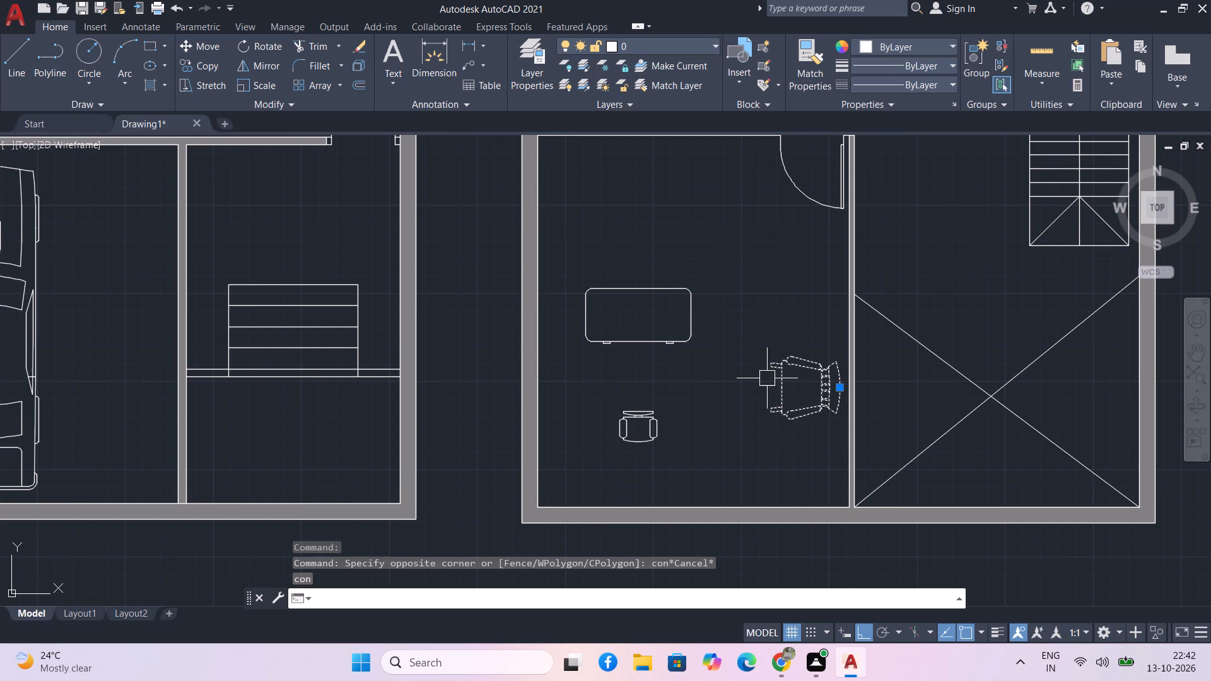
pyautogui.write('co')
pyautogui.press('space')
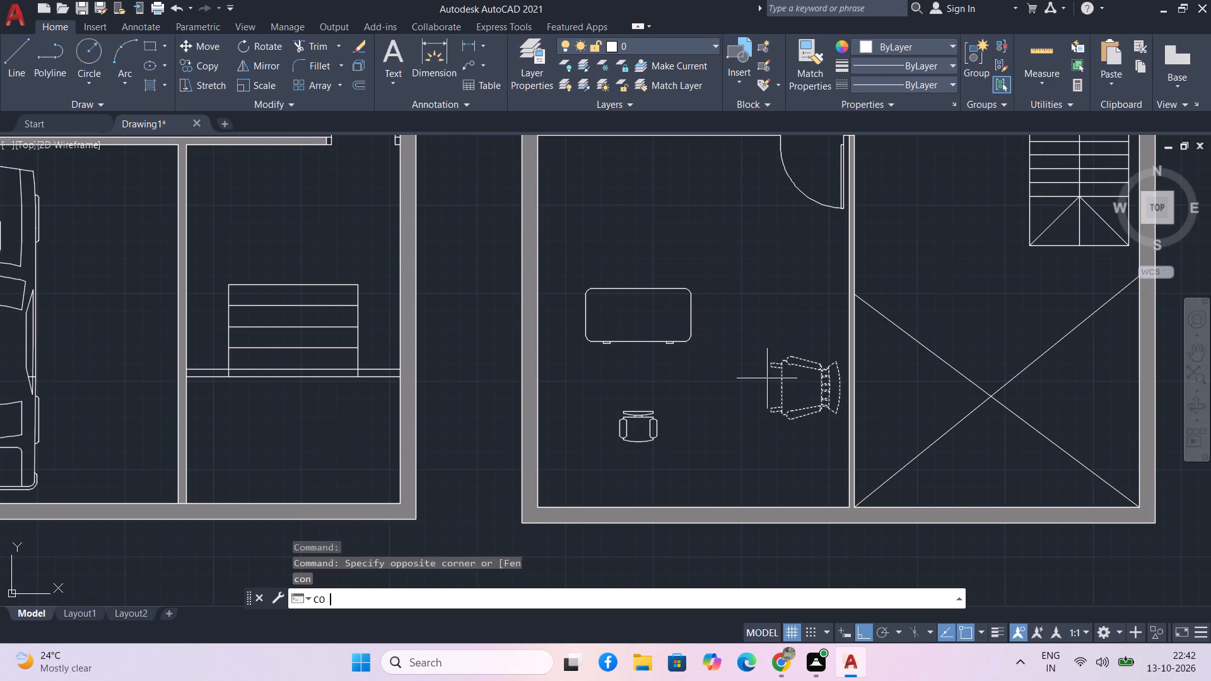
pyautogui.moveTo(781, 414); pyautogui.dragTo(776, 400)
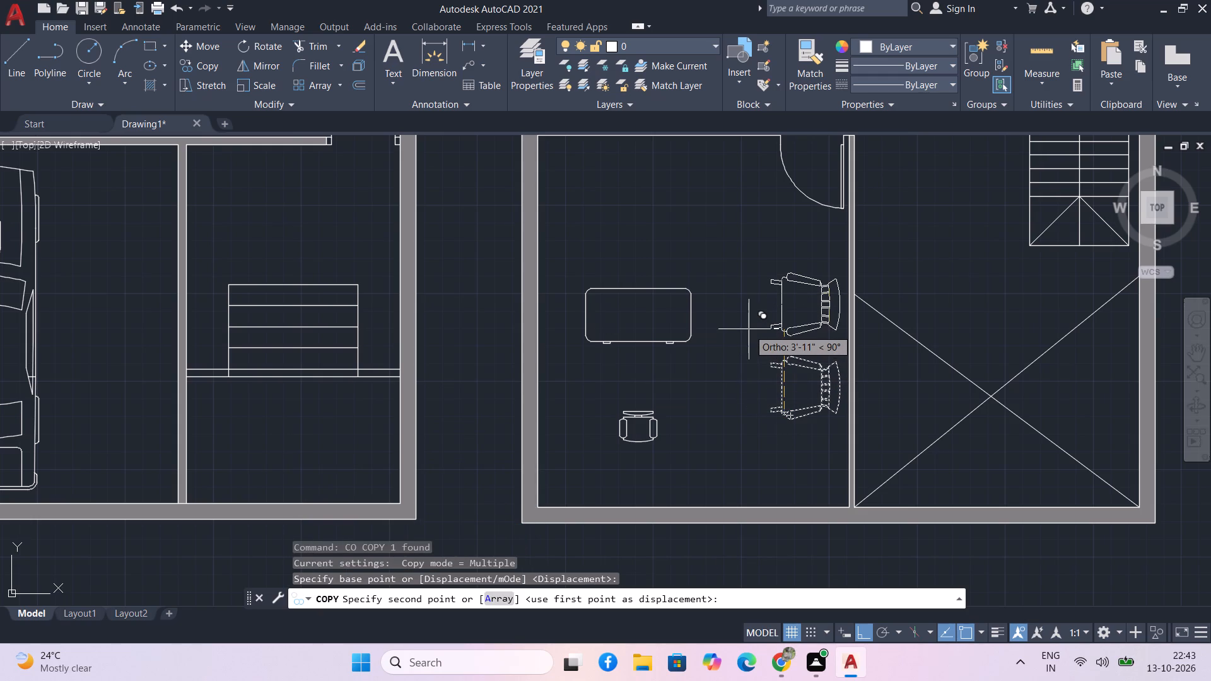
pyautogui.click(749, 329)
pyautogui.press('Escape')
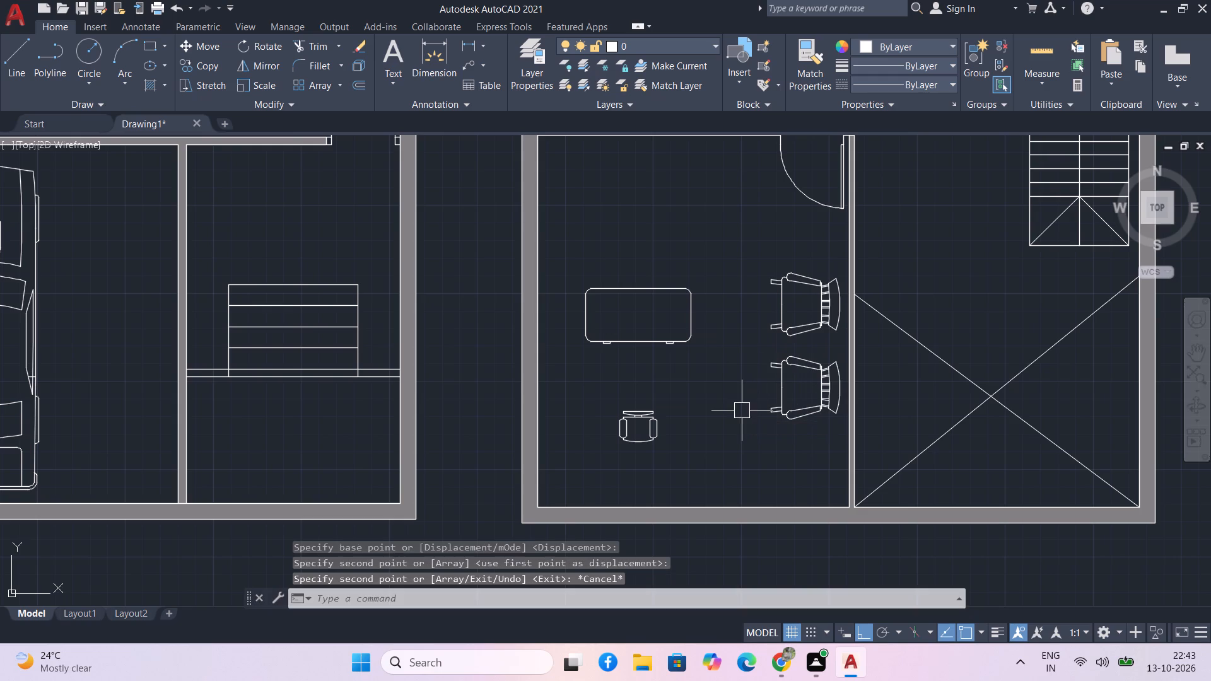
# Rotate the desk 270° about its lower corner so its long side runs vertically, facing the rocking chairs.
pyautogui.moveTo(708, 380); pyautogui.dragTo(686, 349)
pyautogui.click(631, 280)
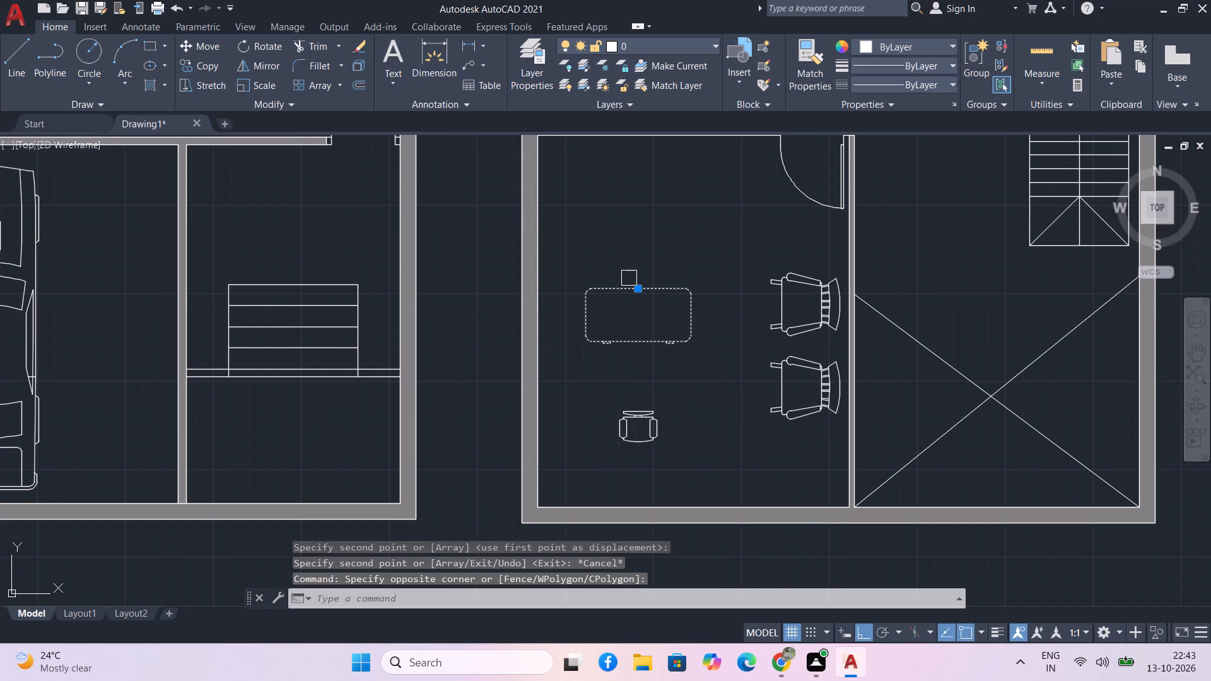
pyautogui.write('ro')
pyautogui.press('space')
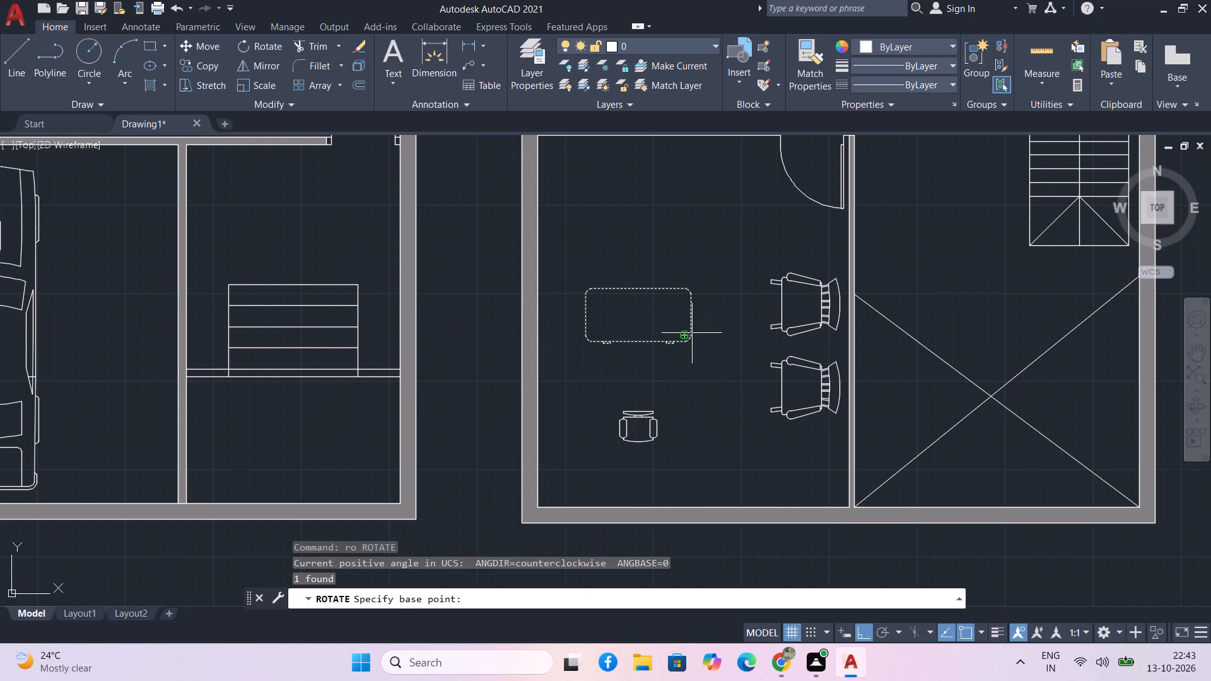
pyautogui.click(694, 334)
pyautogui.click(702, 378)
# Move the rotated desk straight down until it is level with the two rocking chairs.
pyautogui.moveTo(718, 401); pyautogui.dragTo(680, 305)
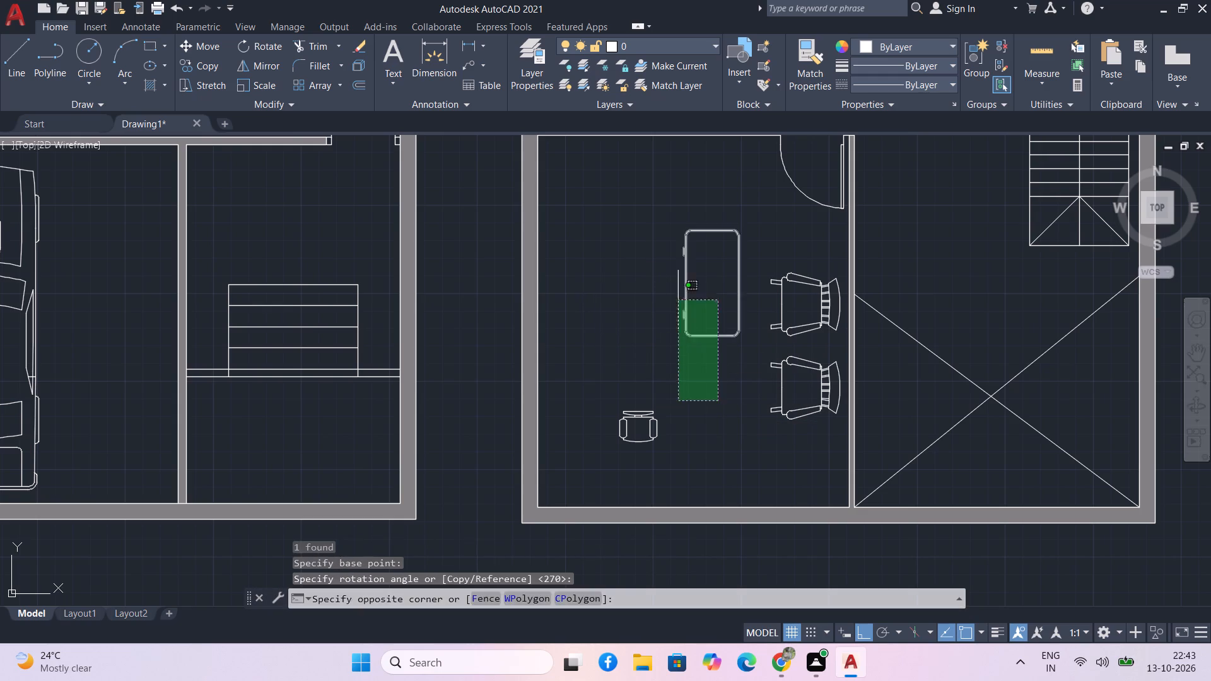
pyautogui.click(678, 300)
pyautogui.write('m')
pyautogui.press('space')
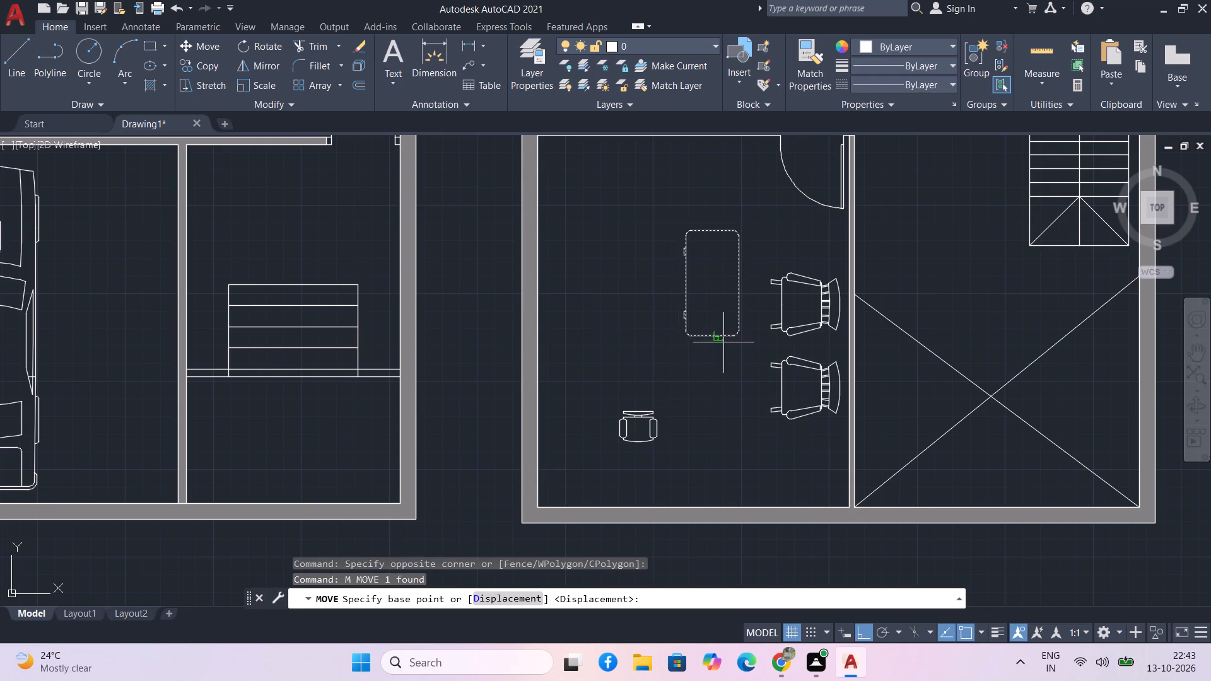
pyautogui.click(723, 335)
pyautogui.click(729, 401)
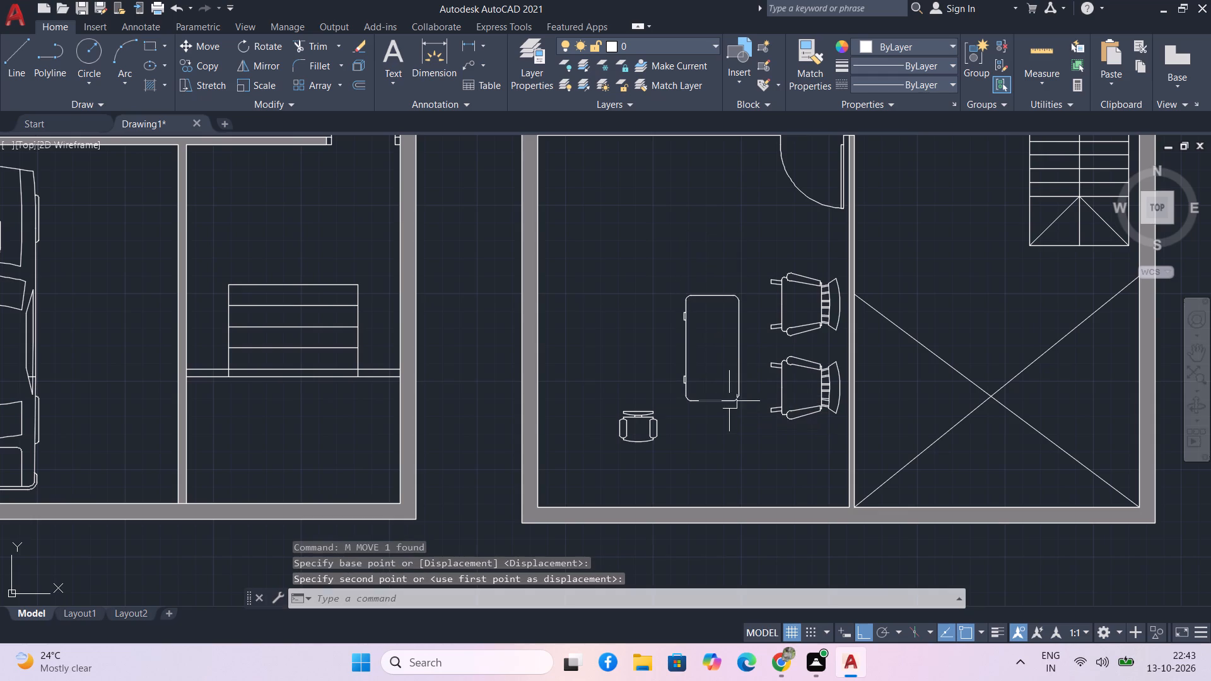
# Rotate the desk chair 90° so its seat faces the desk.
pyautogui.moveTo(705, 457); pyautogui.dragTo(665, 448)
pyautogui.click(640, 429)
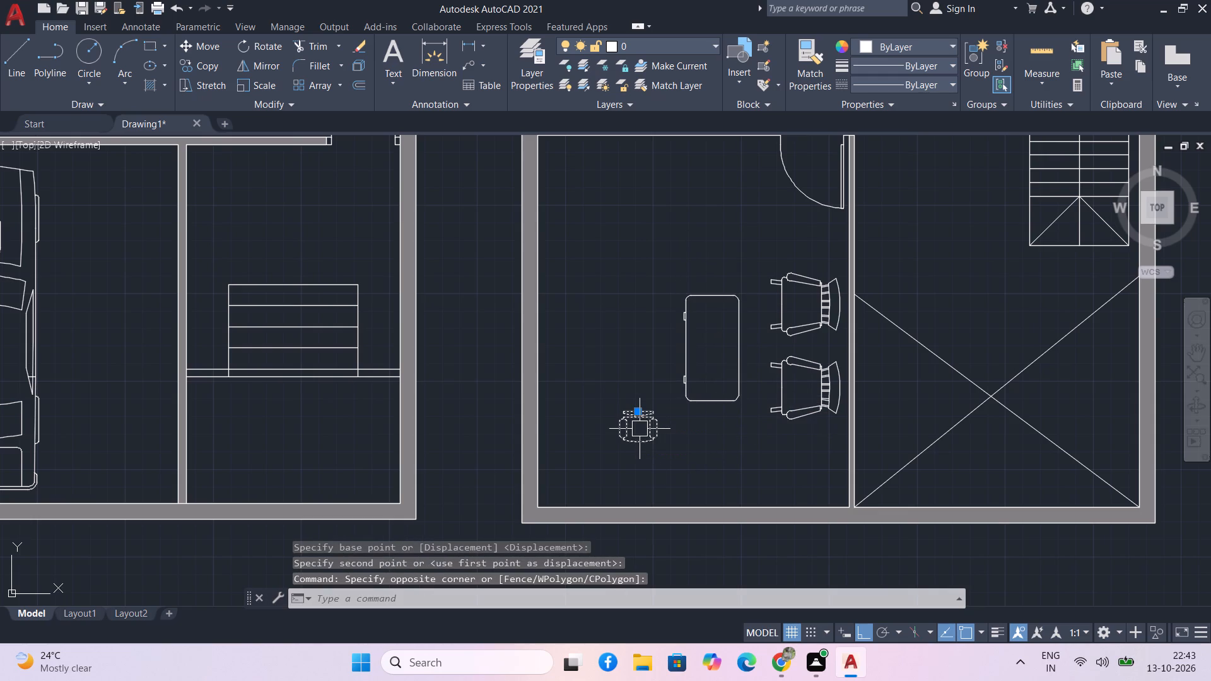
pyautogui.write('ro')
pyautogui.press('space')
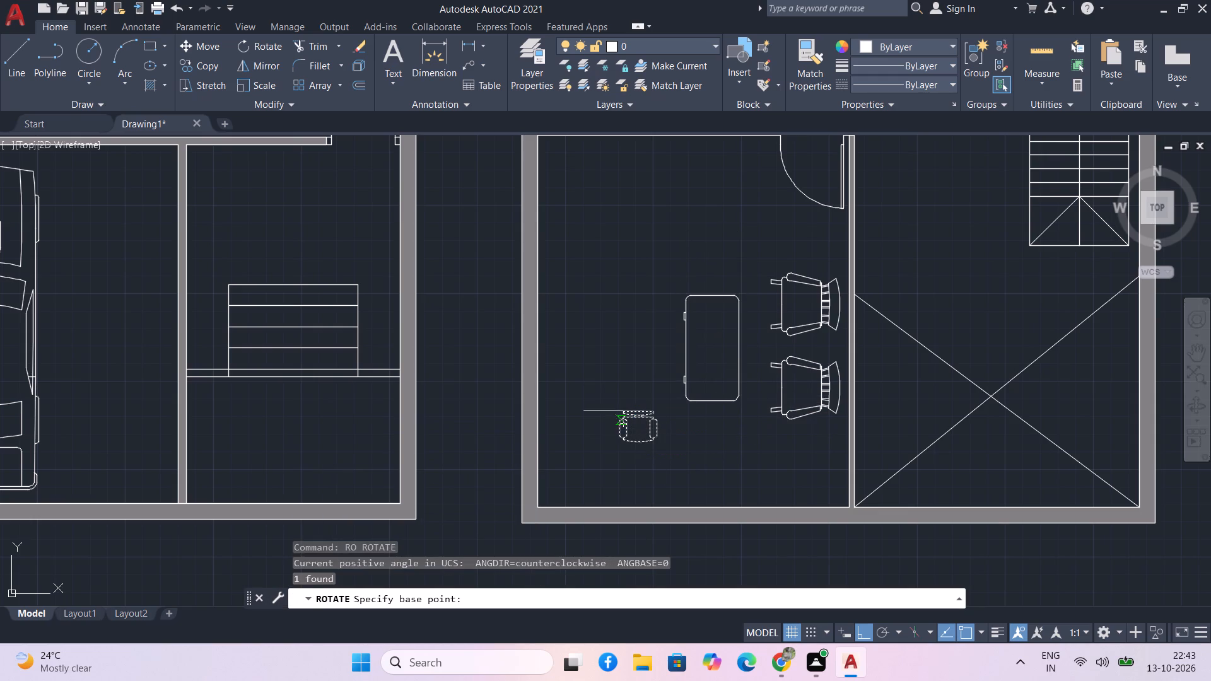
pyautogui.click(627, 414)
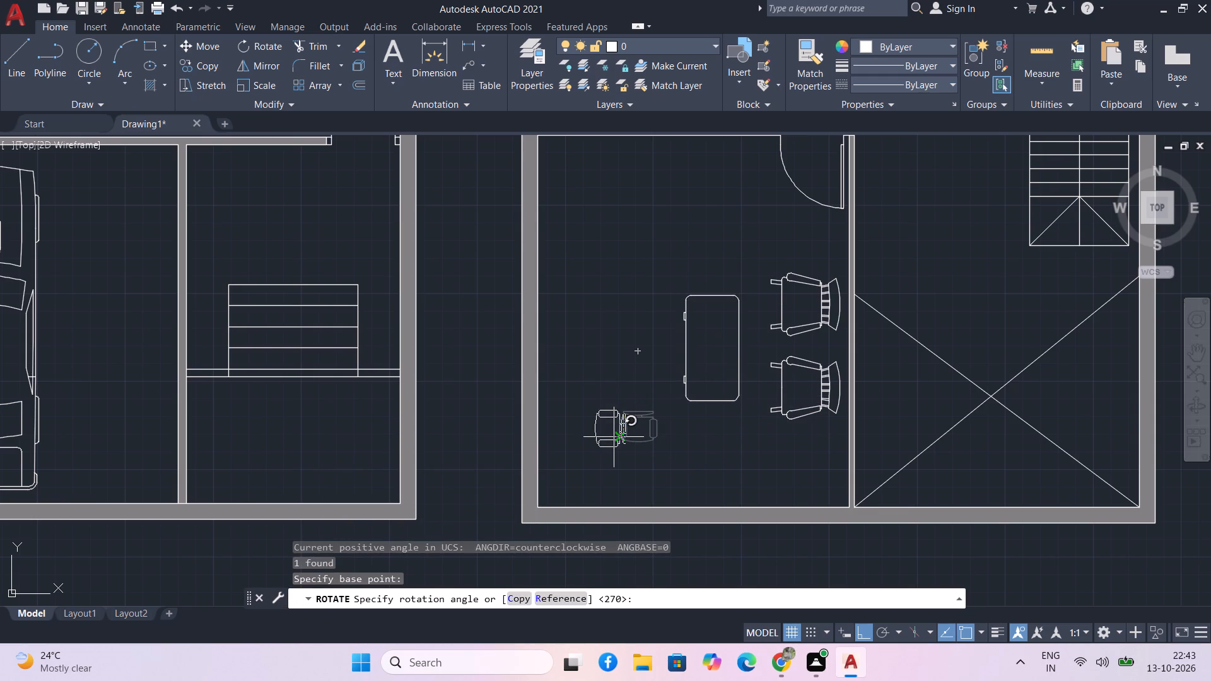
pyautogui.scroll(2, 614, 437)
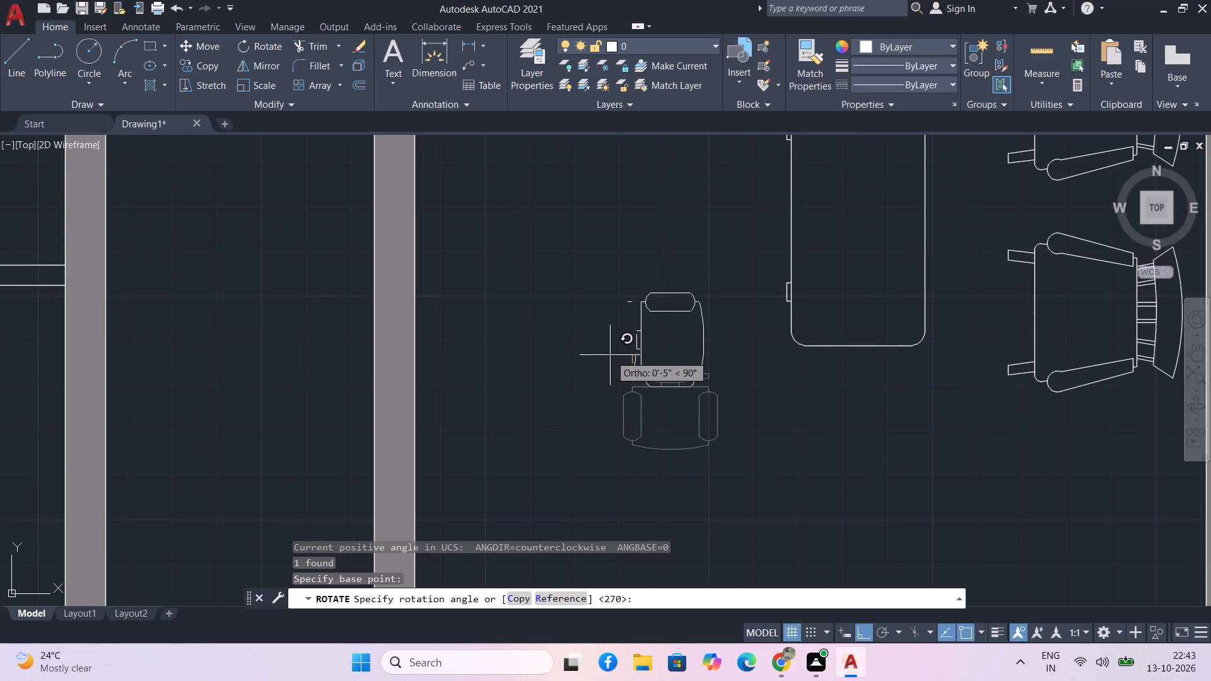
pyautogui.click(610, 355)
# Move the desk chair slightly upward so it sits opposite the lower half of the desk.
pyautogui.moveTo(695, 417); pyautogui.dragTo(670, 377)
pyautogui.click(638, 352)
pyautogui.write('m')
pyautogui.press('space')
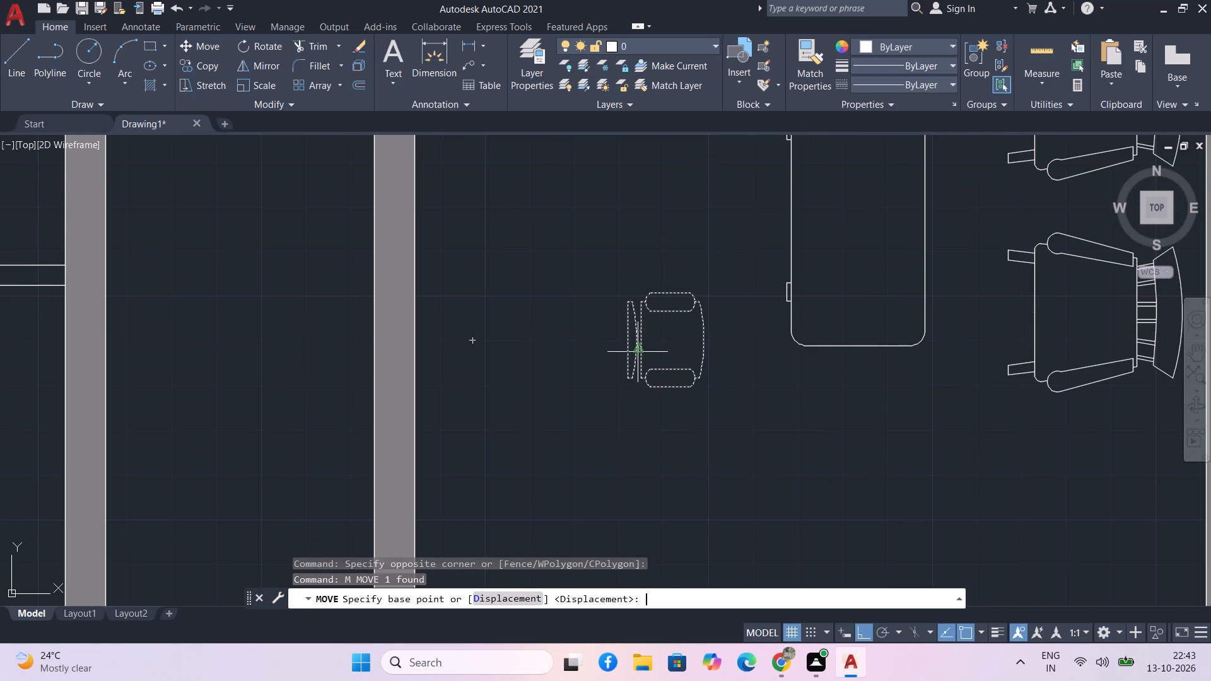
pyautogui.moveTo(679, 389); pyautogui.dragTo(679, 382)
pyautogui.moveTo(643, 294); pyautogui.dragTo(657, 376, button='middle')
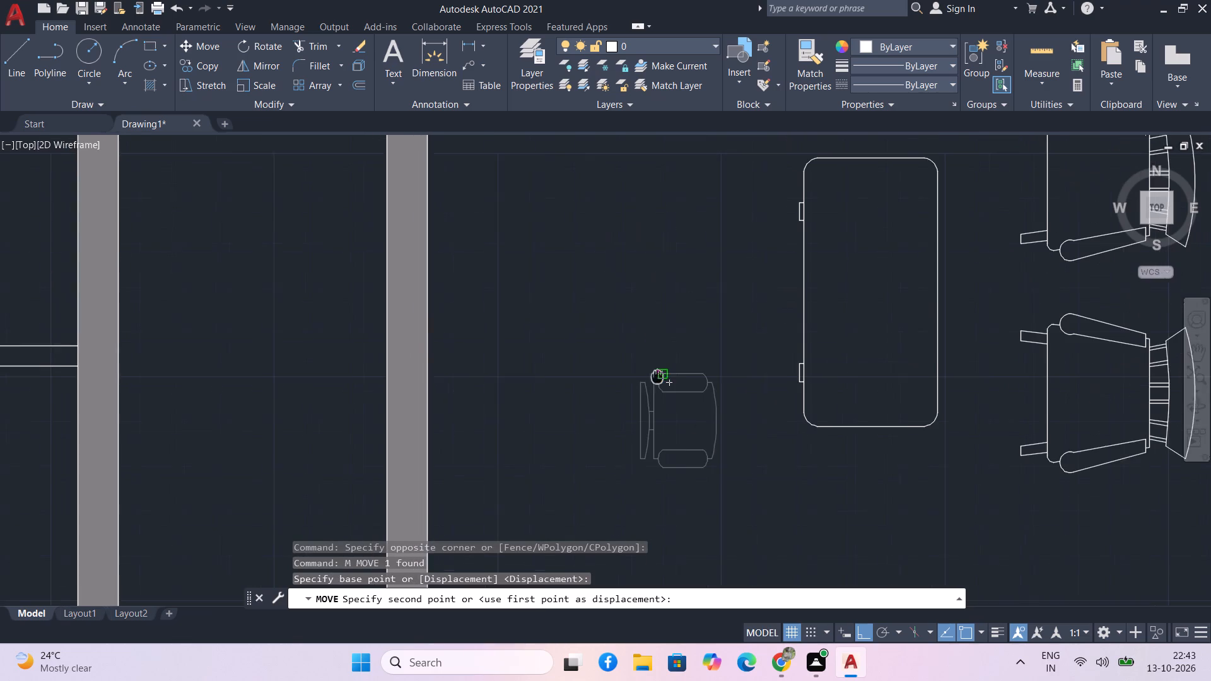
pyautogui.click(691, 442)
# Copy the desk chair straight up to place a second one opposite the upper half of the desk.
pyautogui.moveTo(706, 461); pyautogui.dragTo(702, 451)
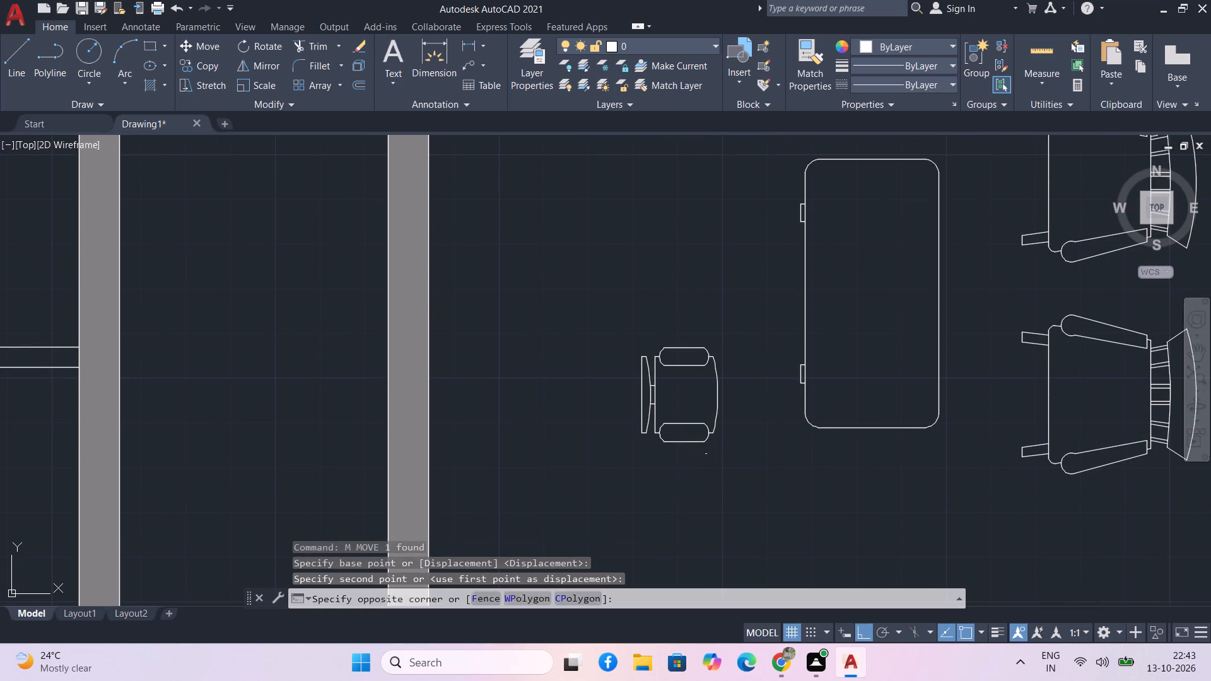
pyautogui.moveTo(702, 451); pyautogui.dragTo(696, 435)
pyautogui.click(685, 419)
pyautogui.press('c')
pyautogui.write('o')
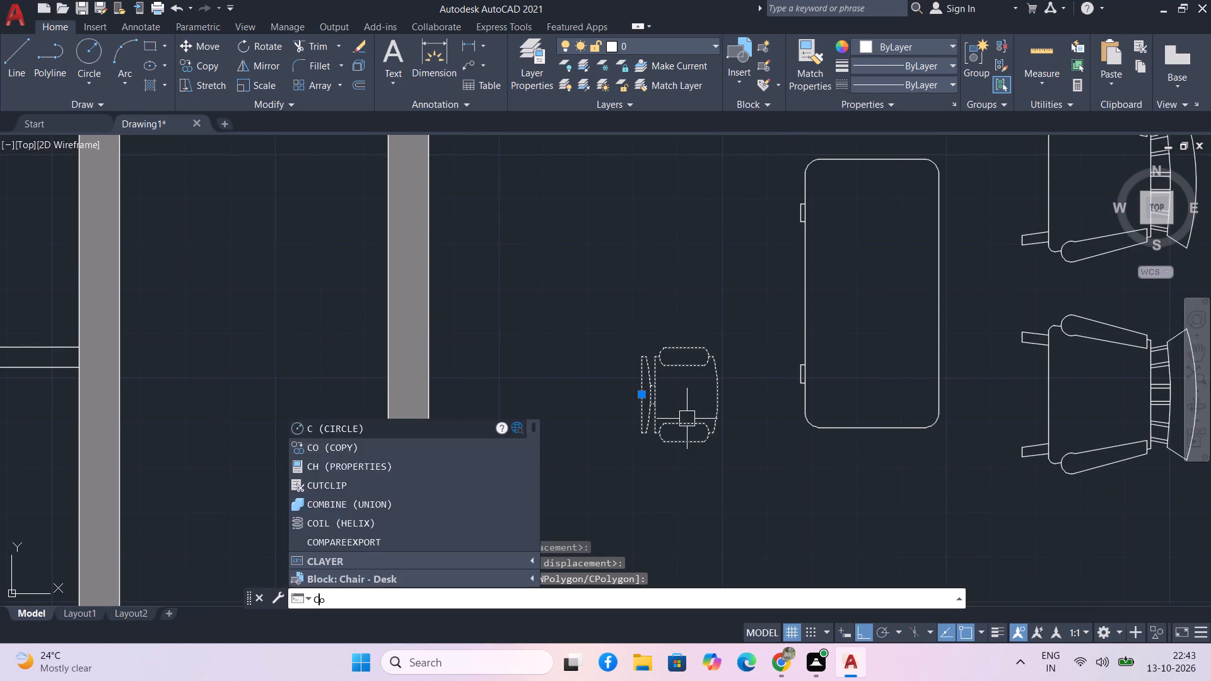
pyautogui.press('space')
pyautogui.click(697, 424)
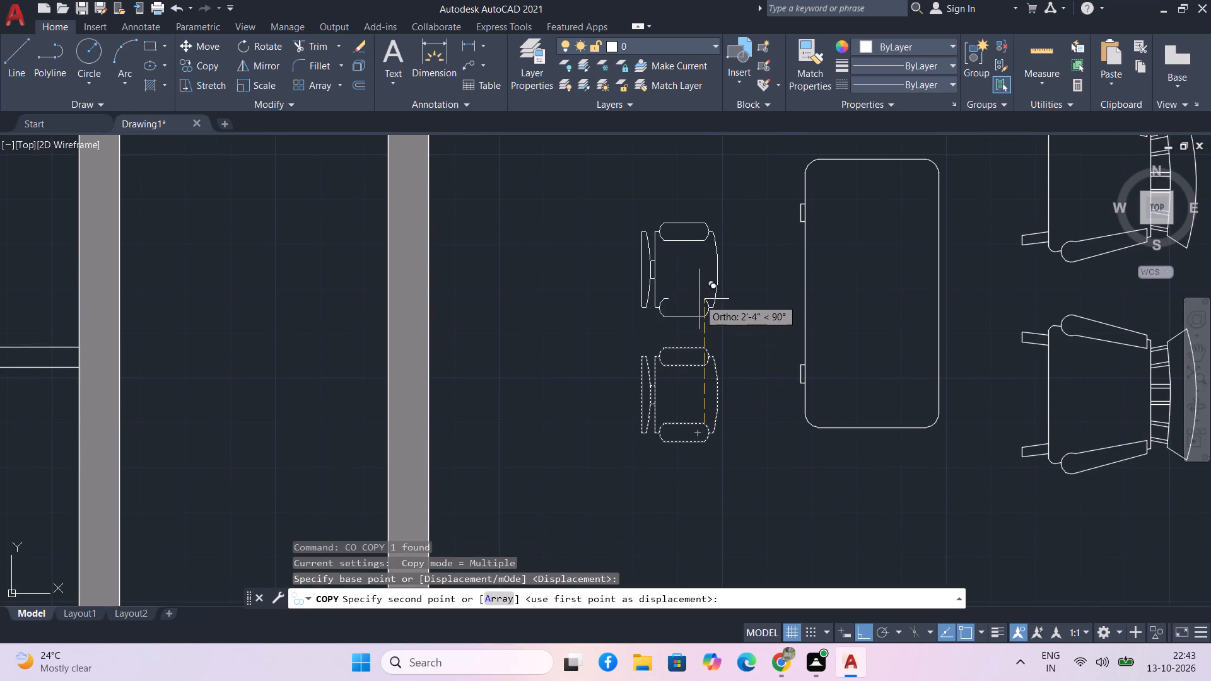
pyautogui.click(691, 262)
pyautogui.press('space')
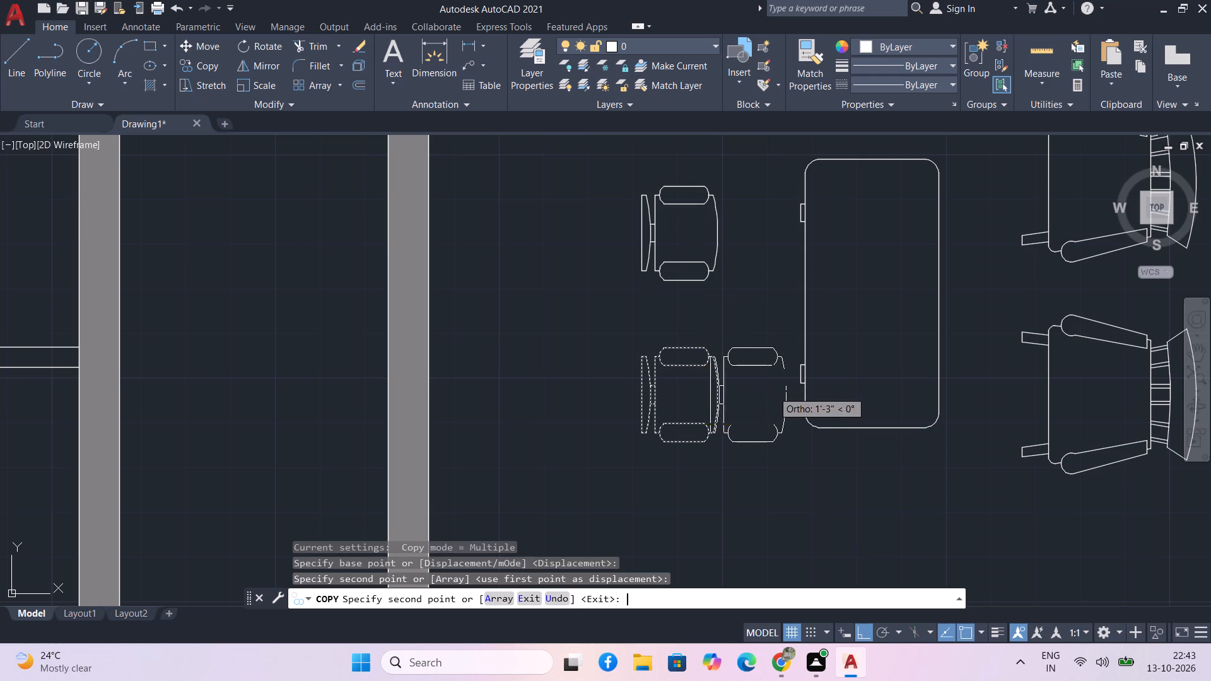
pyautogui.scroll(-3, 776, 428)
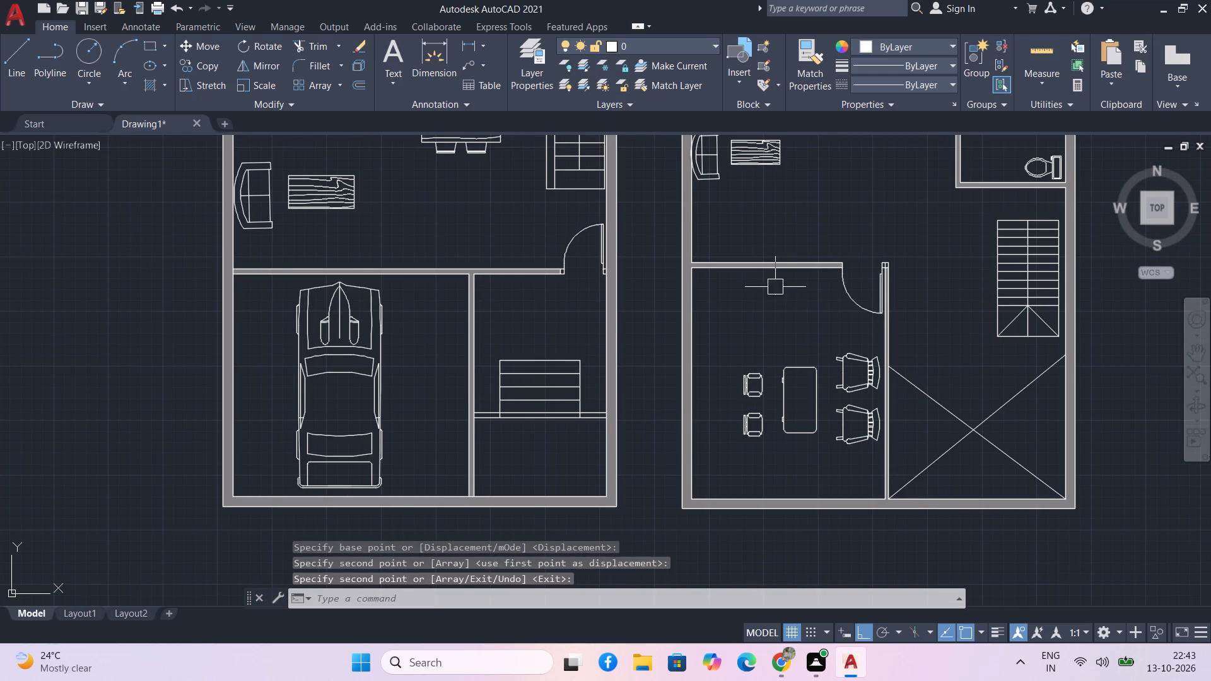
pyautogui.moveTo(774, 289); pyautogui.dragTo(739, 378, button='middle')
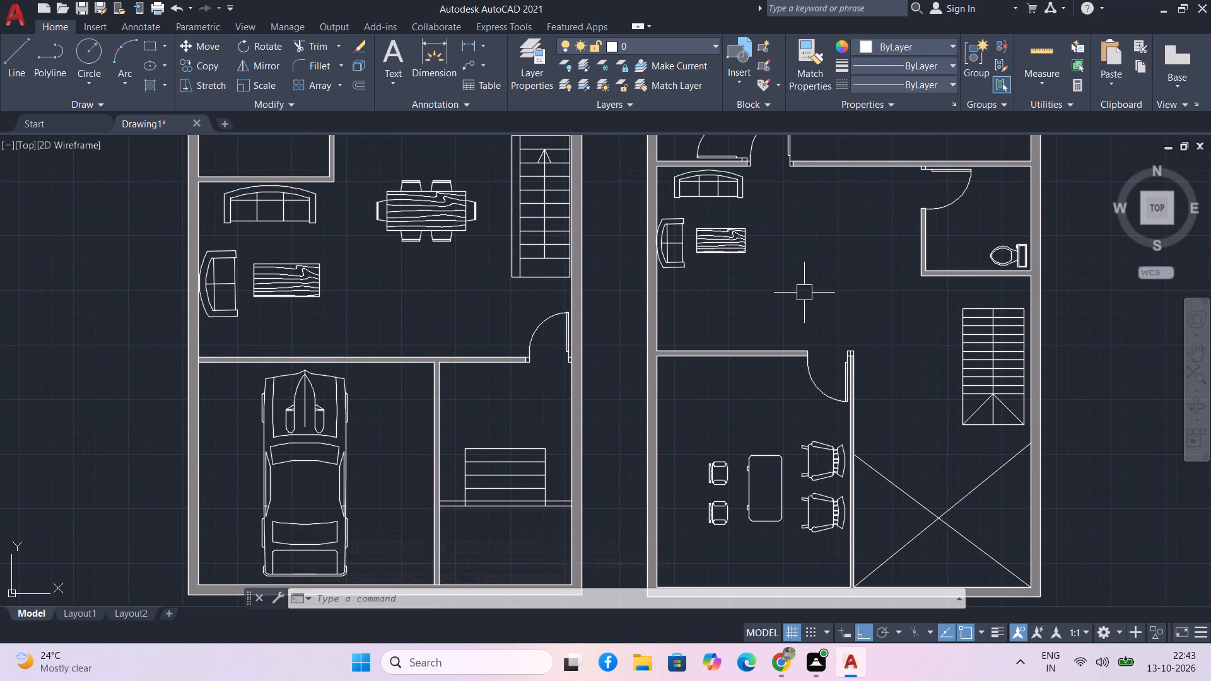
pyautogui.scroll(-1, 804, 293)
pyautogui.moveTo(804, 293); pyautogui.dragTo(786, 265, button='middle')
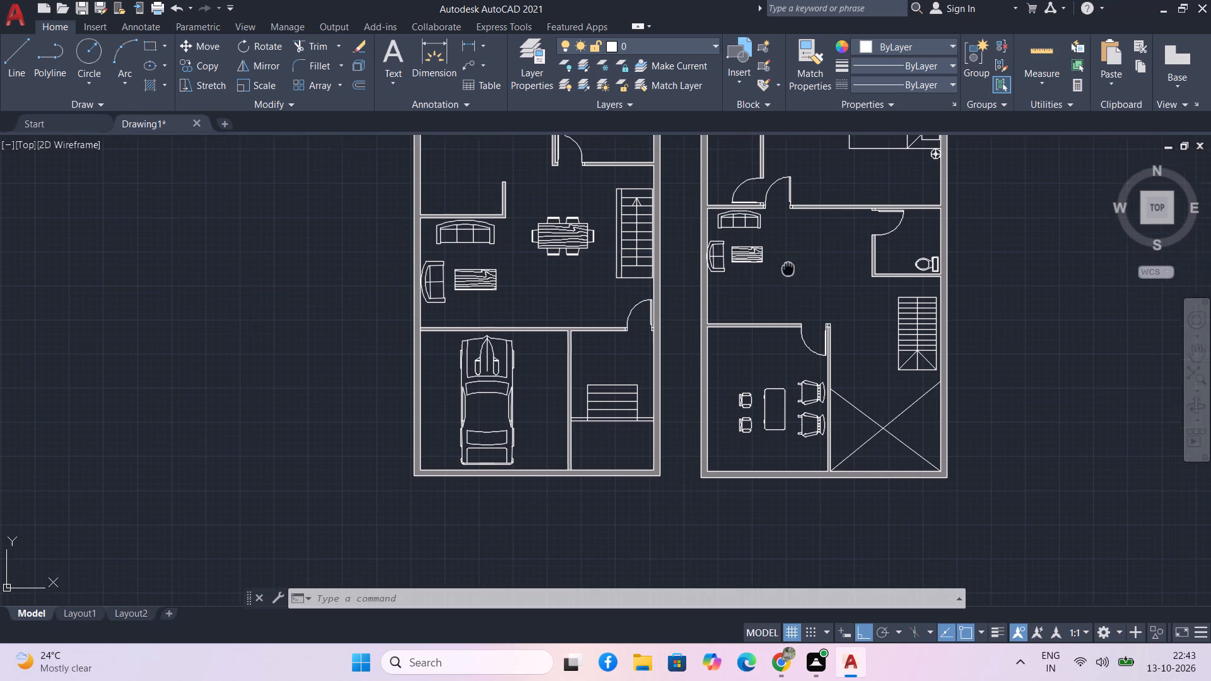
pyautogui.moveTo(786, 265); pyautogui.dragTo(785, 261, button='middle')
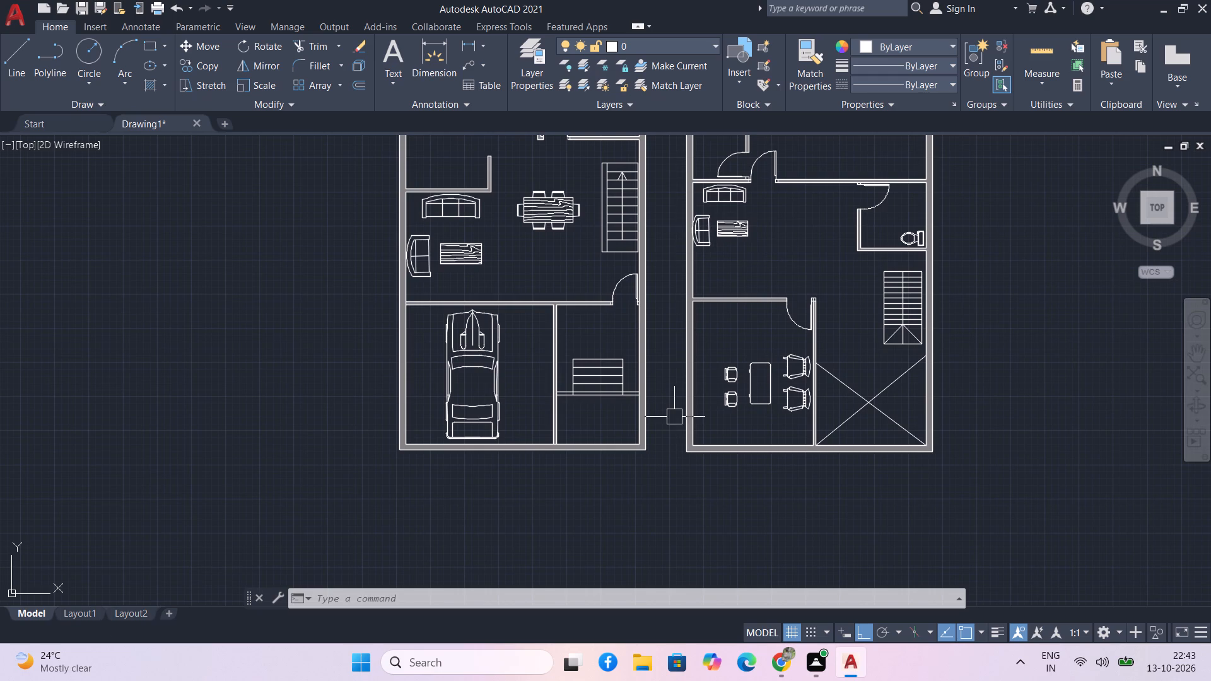
# Save the drawing in the Documents folder under the file name 2BHK DUPLEX VILLA MAIN.
pyautogui.hotkey('ctrl', 's')
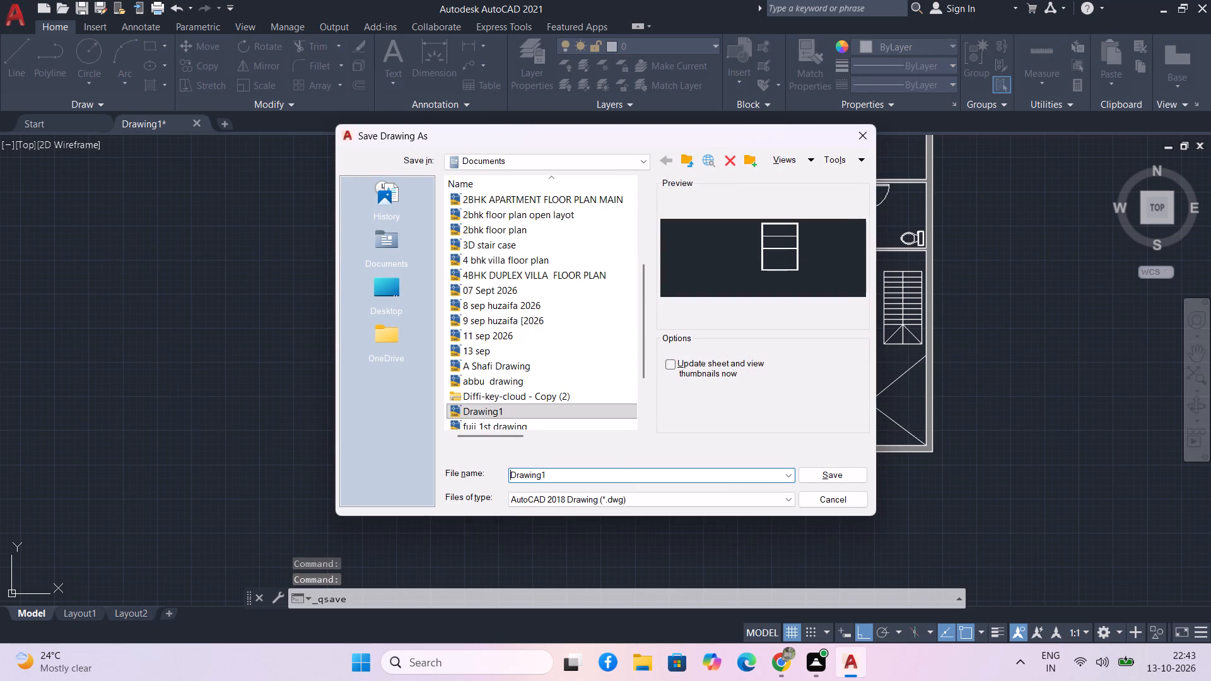
pyautogui.press('BackSpace')
pyautogui.press('BackSpace')
pyautogui.press('BackSpace')
pyautogui.press('BackSpace')
pyautogui.press('BackSpace')
pyautogui.press('BackSpace')
pyautogui.press('BackSpace')
pyautogui.press('BackSpace')
pyautogui.press('BackSpace')
pyautogui.press('BackSpace')
pyautogui.press('BackSpace')
pyautogui.press('BackSpace')
pyautogui.press('BackSpace')
pyautogui.press('BackSpace')
pyautogui.press('BackSpace')
pyautogui.press('BackSpace')
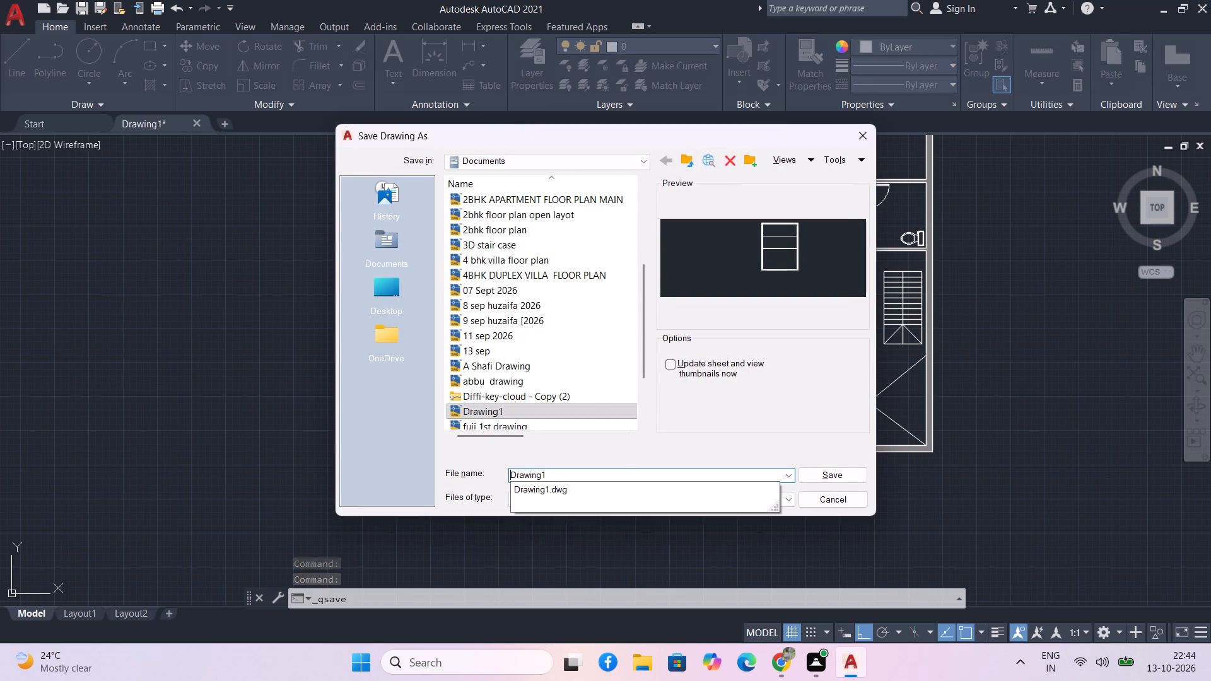
pyautogui.click(628, 474)
pyautogui.press('BackSpace')
pyautogui.press('BackSpace')
pyautogui.press('BackSpace')
pyautogui.press('BackSpace')
pyautogui.press('BackSpace')
pyautogui.press('BackSpace')
pyautogui.press('BackSpace')
pyautogui.press('BackSpace')
pyautogui.press('BackSpace')
pyautogui.press('BackSpace')
pyautogui.press('BackSpace')
pyautogui.press('BackSpace')
pyautogui.press('BackSpace')
pyautogui.press('BackSpace')
pyautogui.press('BackSpace')
pyautogui.press('BackSpace')
pyautogui.press('BackSpace')
pyautogui.press('BackSpace')
pyautogui.press('BackSpace')
pyautogui.press('BackSpace')
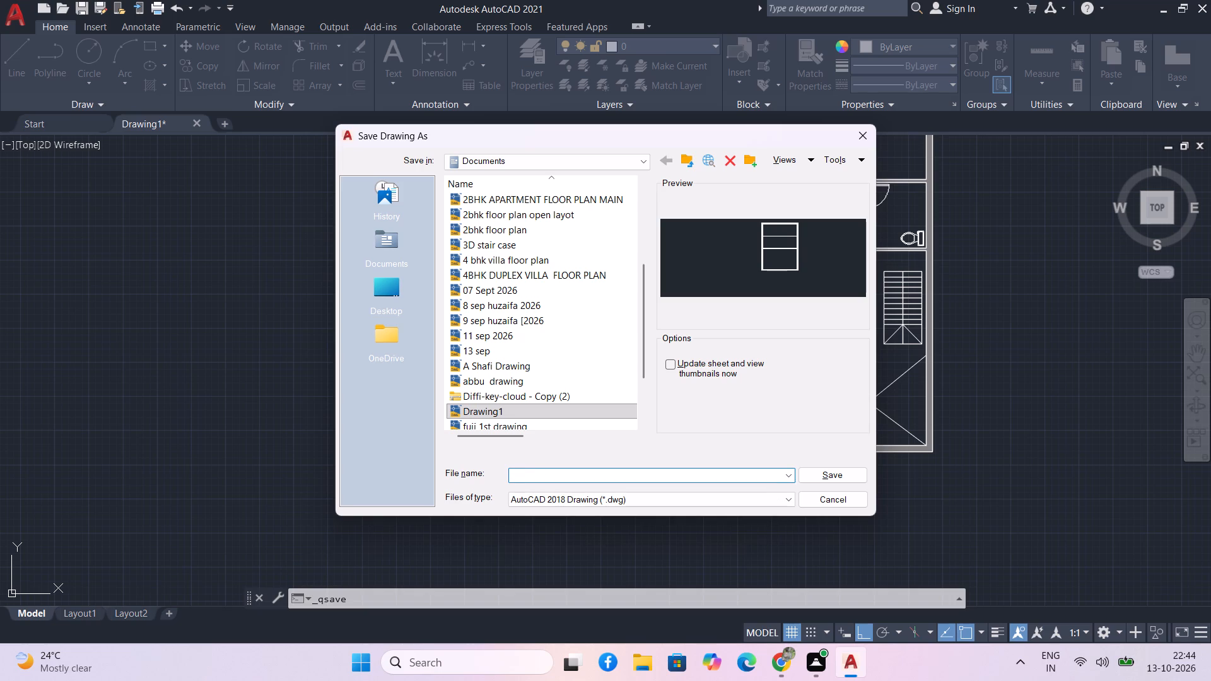
pyautogui.press('2')
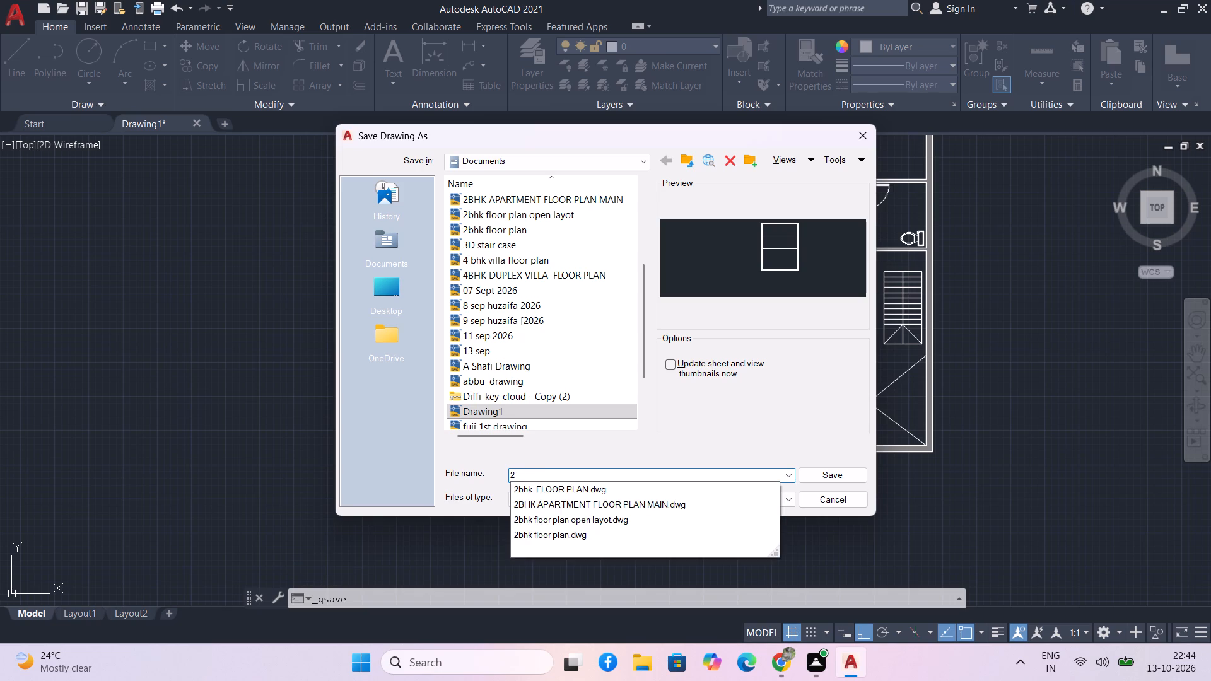
pyautogui.write('BHK')
pyautogui.press('space')
pyautogui.write('VI')
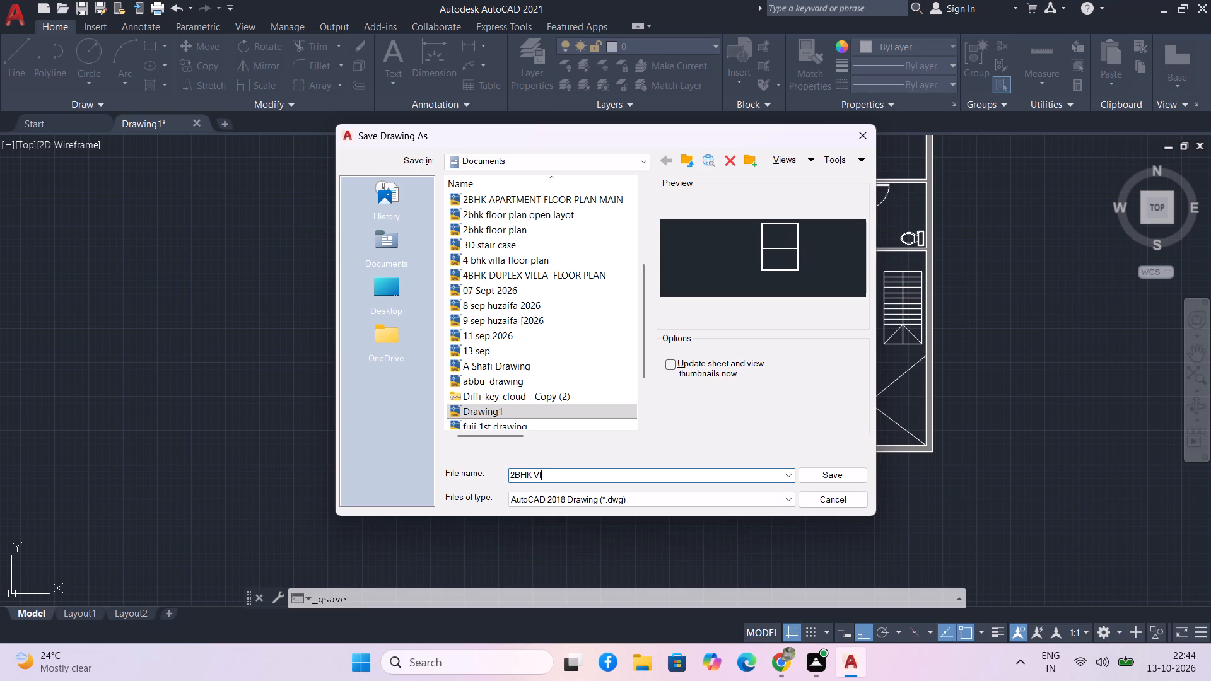
pyautogui.press('BackSpace')
pyautogui.press('BackSpace')
pyautogui.write('DU')
pyautogui.write('PLEX VILLA')
pyautogui.press('space')
pyautogui.write('MAIN')
pyautogui.press('space')
pyautogui.click(821, 469)
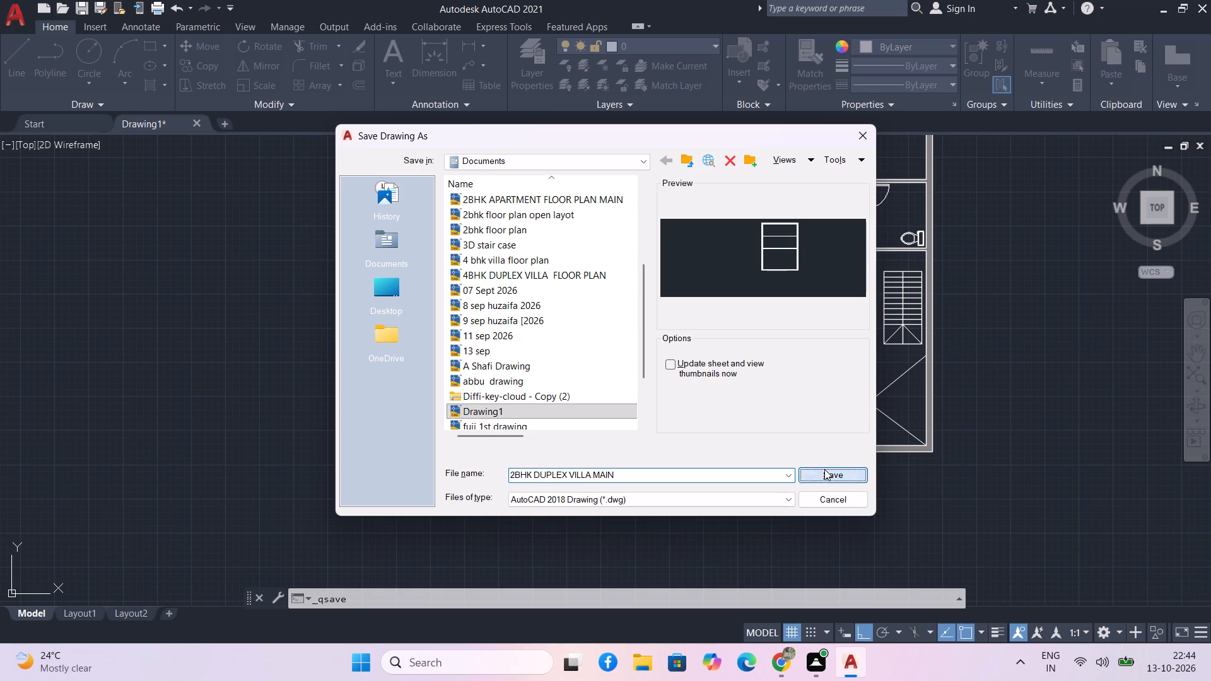
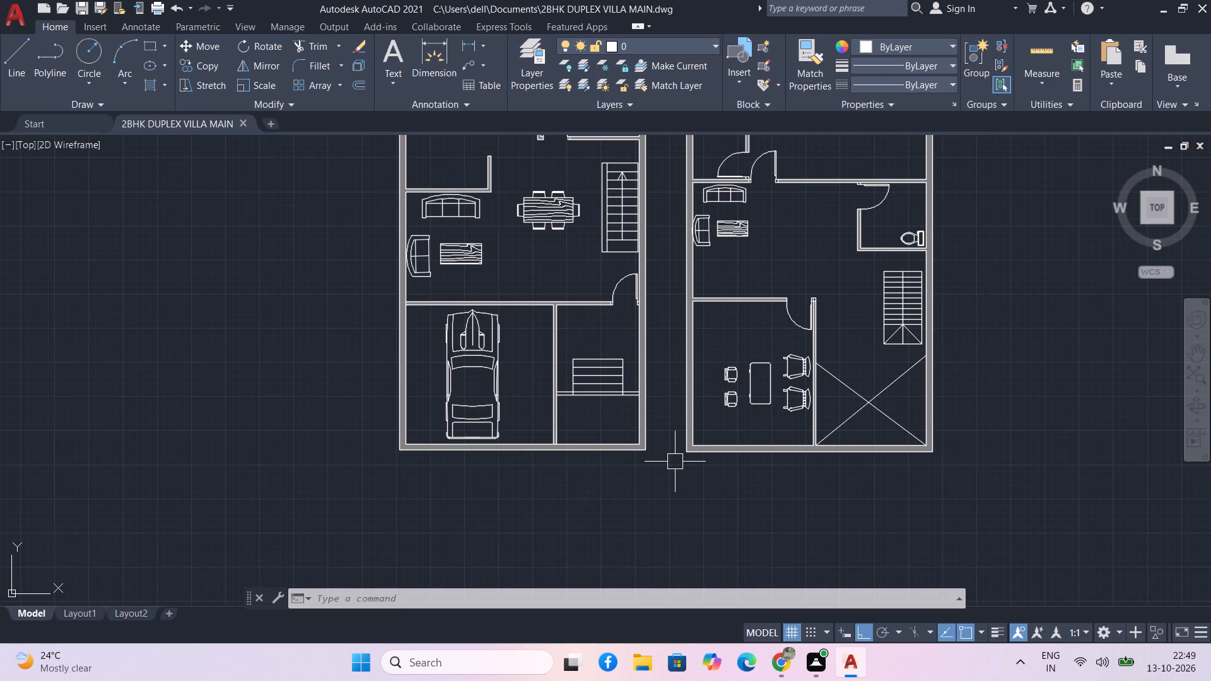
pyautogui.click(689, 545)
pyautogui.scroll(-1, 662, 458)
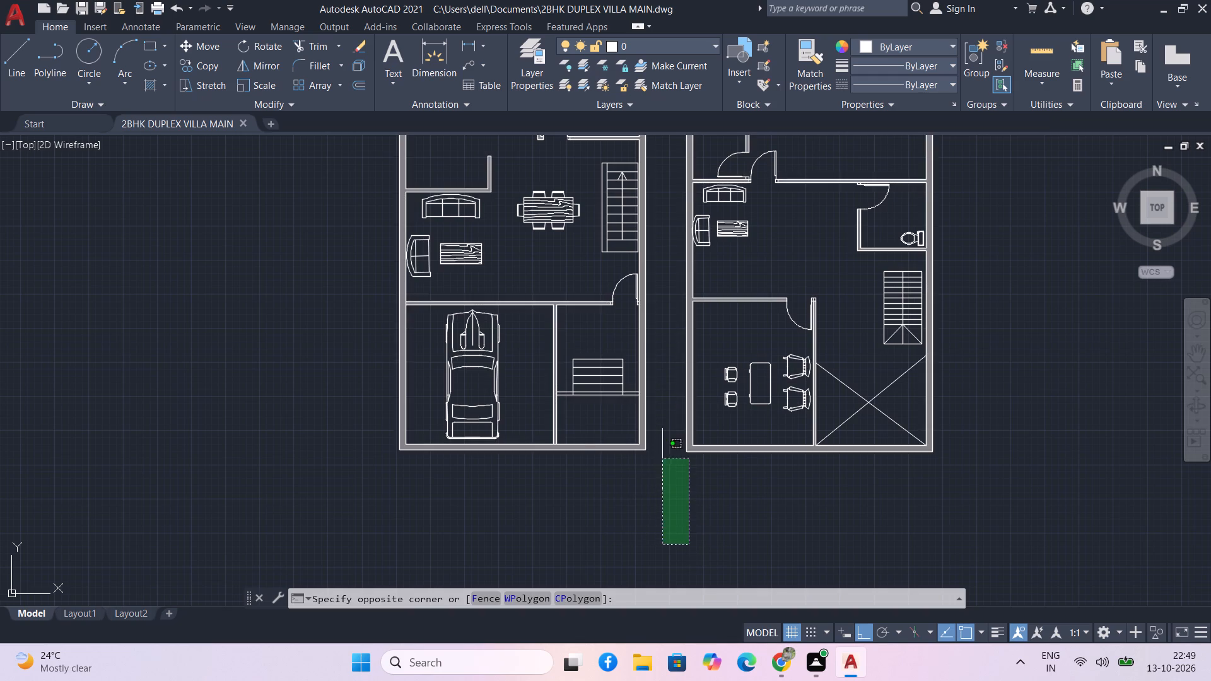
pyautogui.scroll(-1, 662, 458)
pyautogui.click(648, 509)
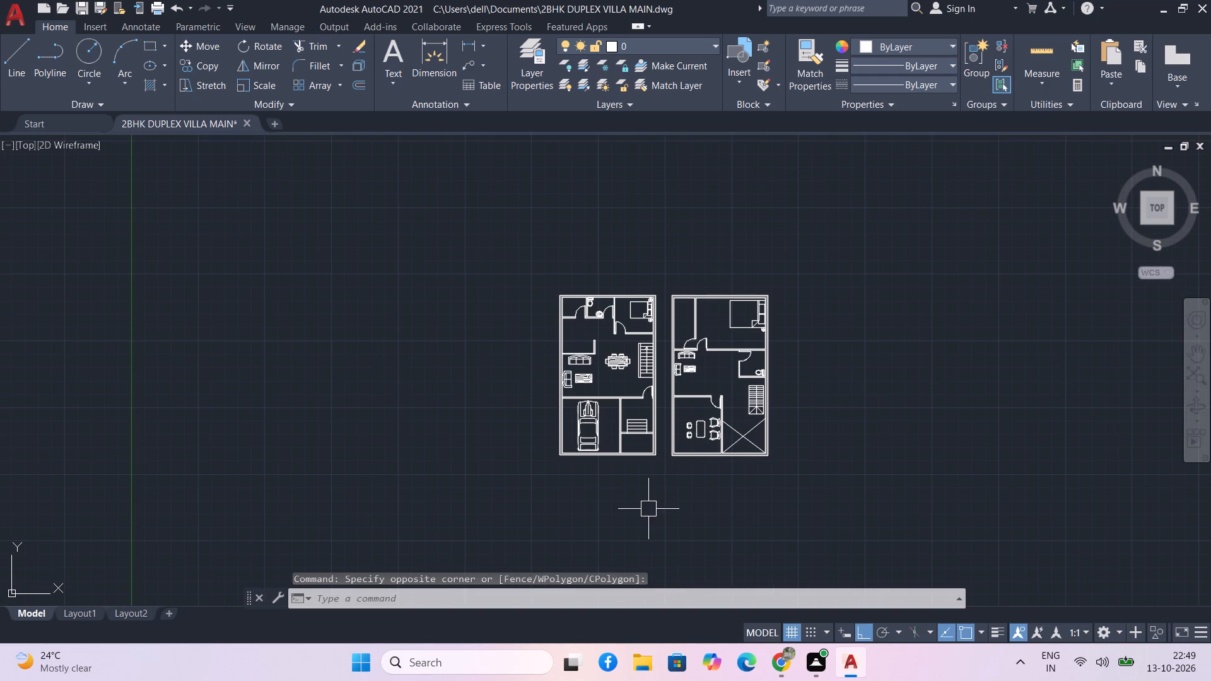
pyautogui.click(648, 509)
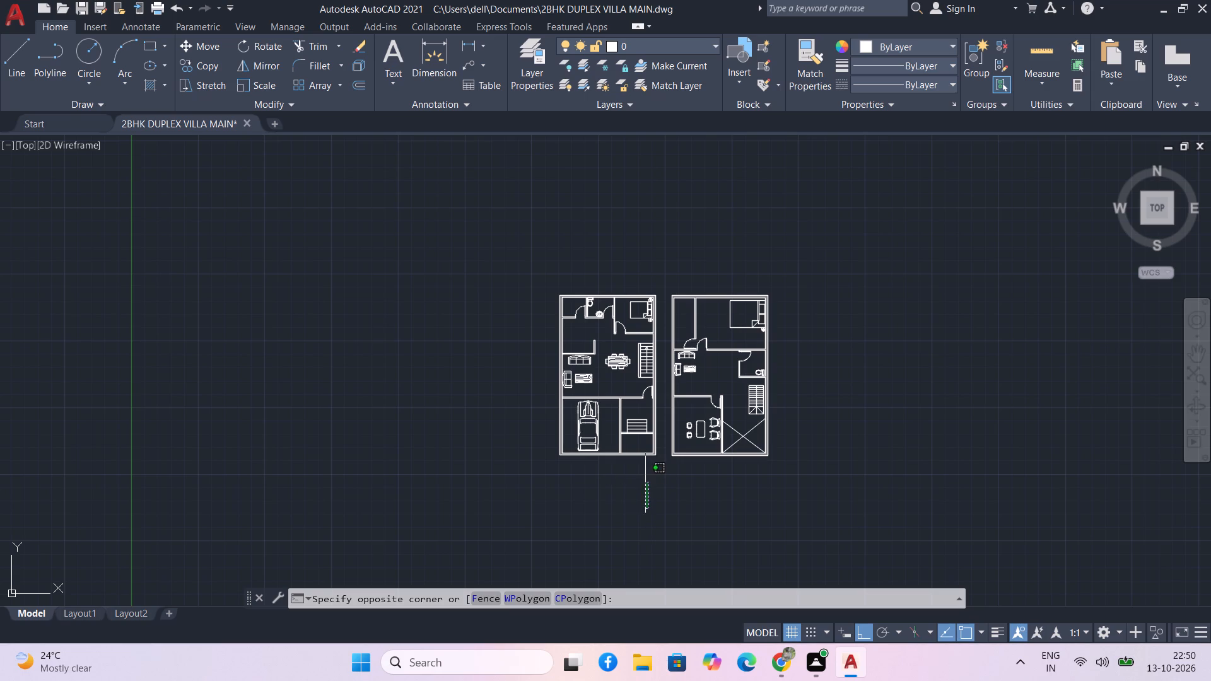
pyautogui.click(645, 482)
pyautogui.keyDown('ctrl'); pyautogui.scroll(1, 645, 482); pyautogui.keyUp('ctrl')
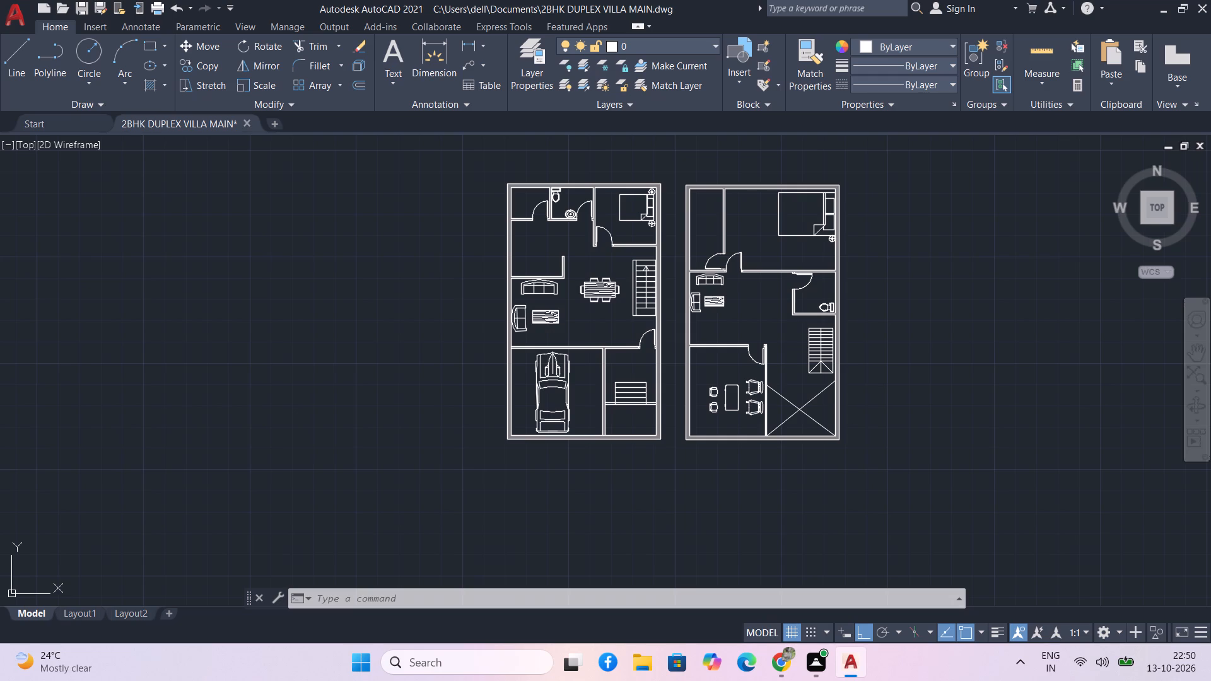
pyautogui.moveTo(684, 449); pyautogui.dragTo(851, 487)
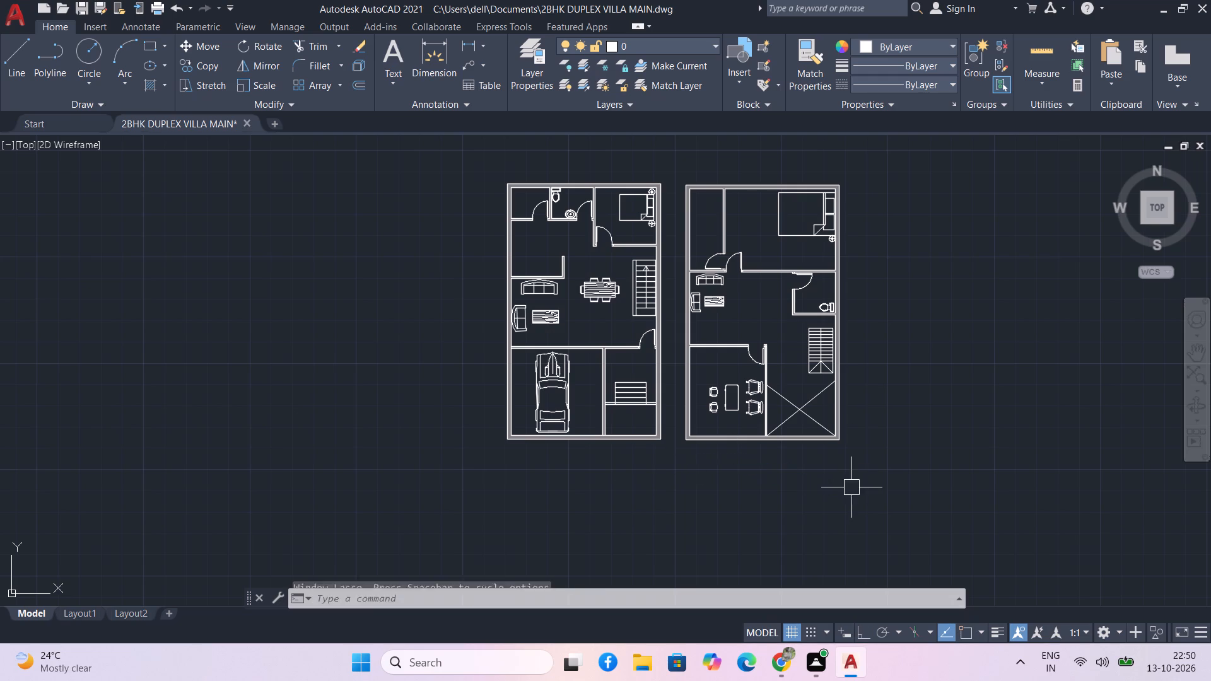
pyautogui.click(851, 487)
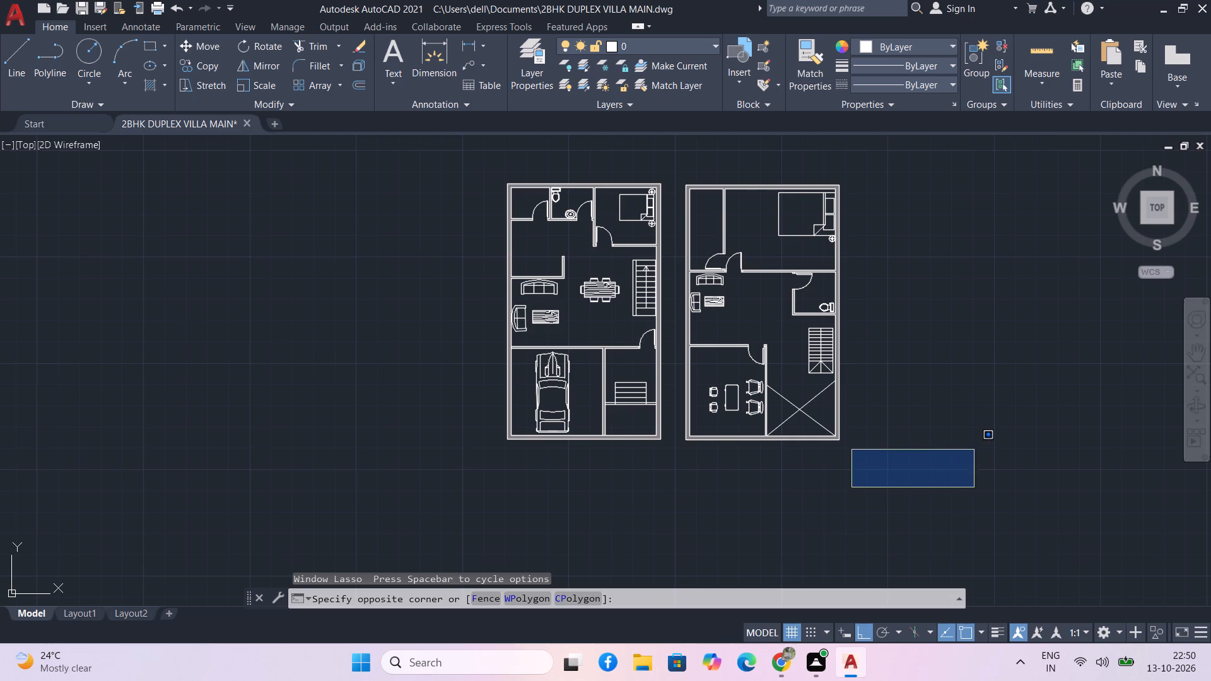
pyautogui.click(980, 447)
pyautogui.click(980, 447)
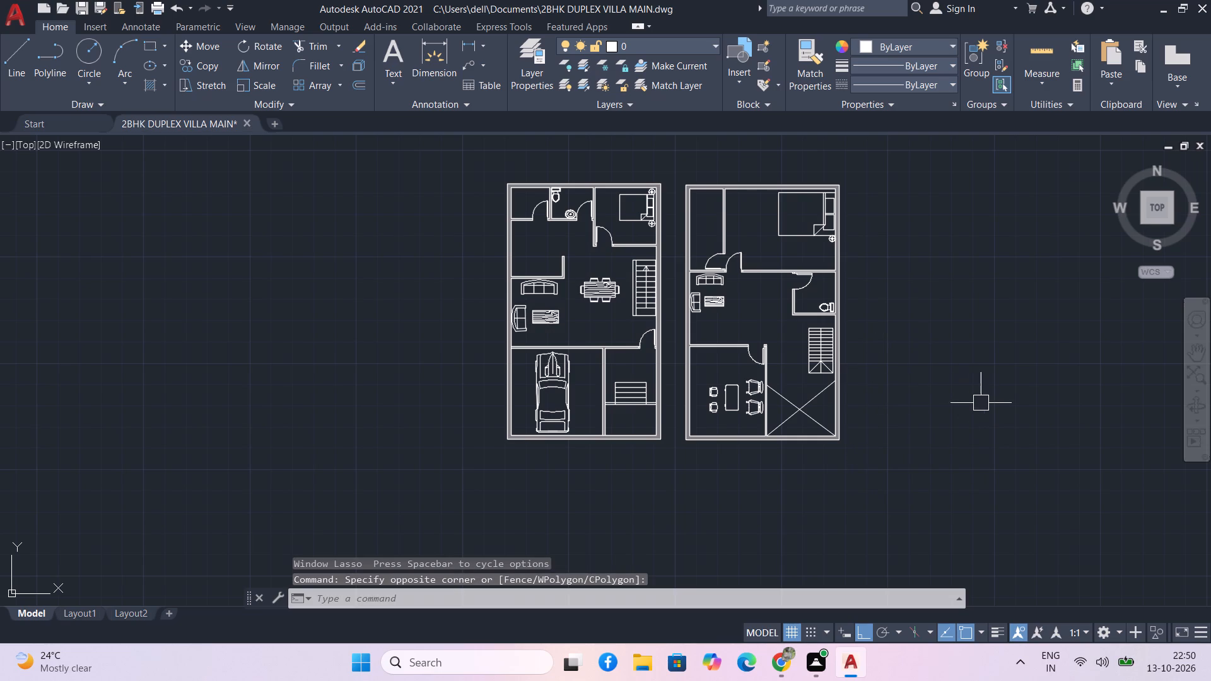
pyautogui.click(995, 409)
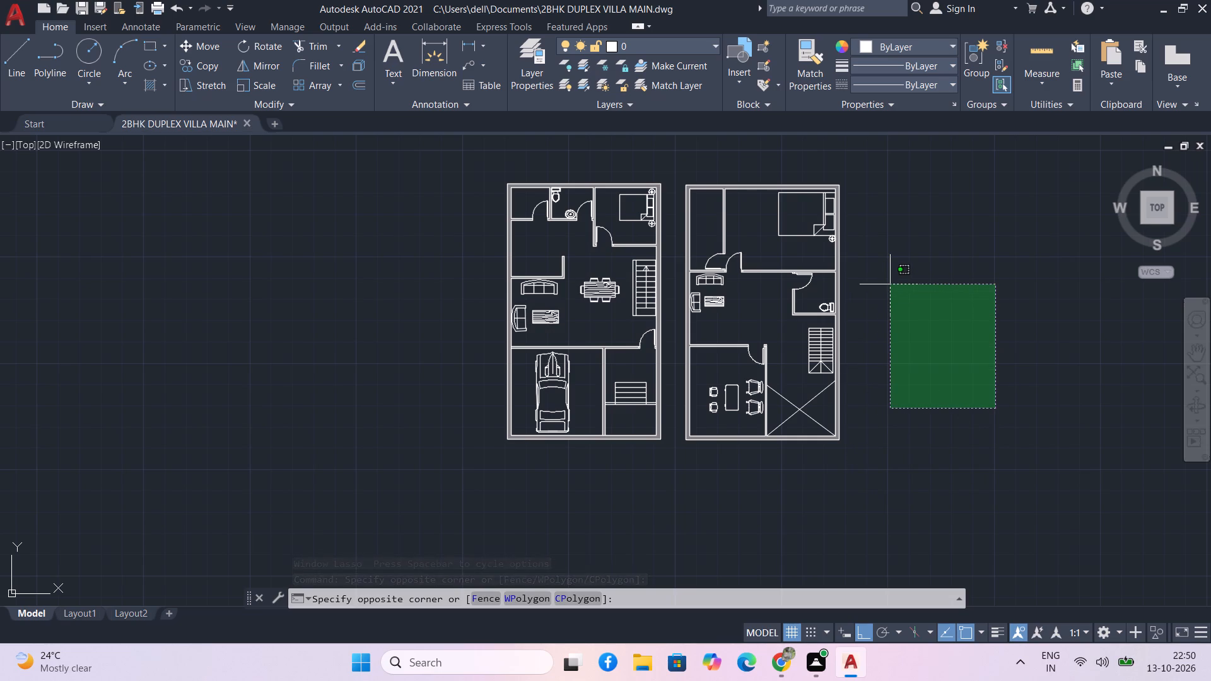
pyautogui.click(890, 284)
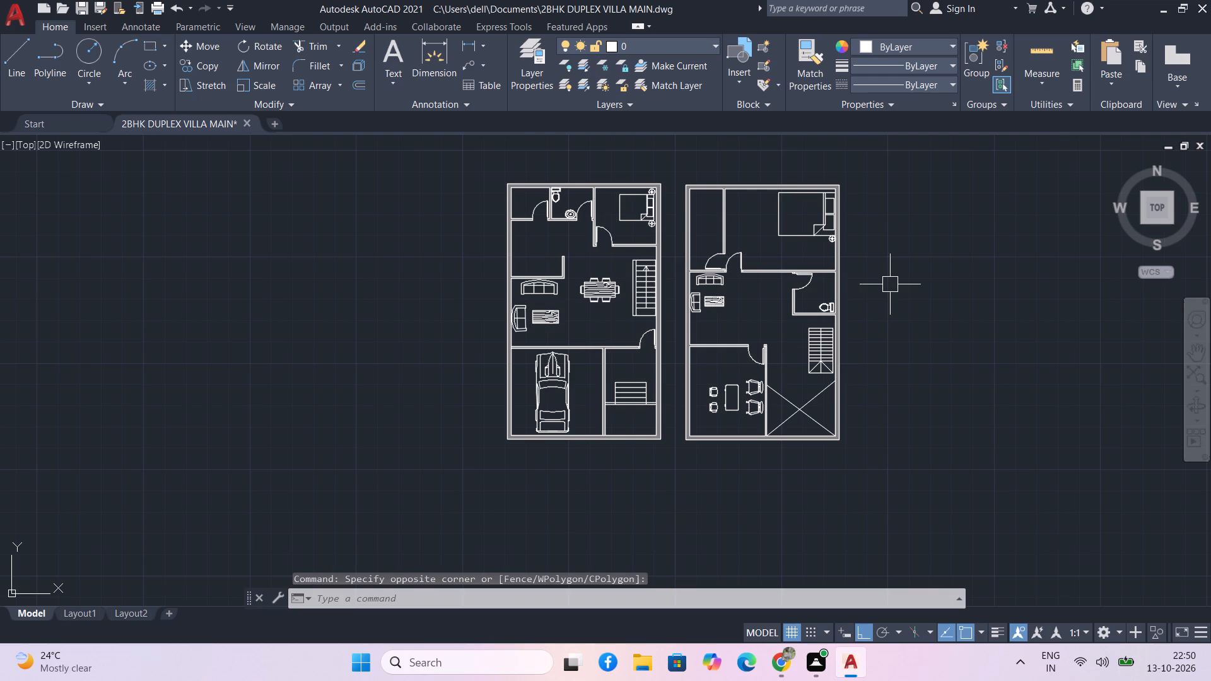
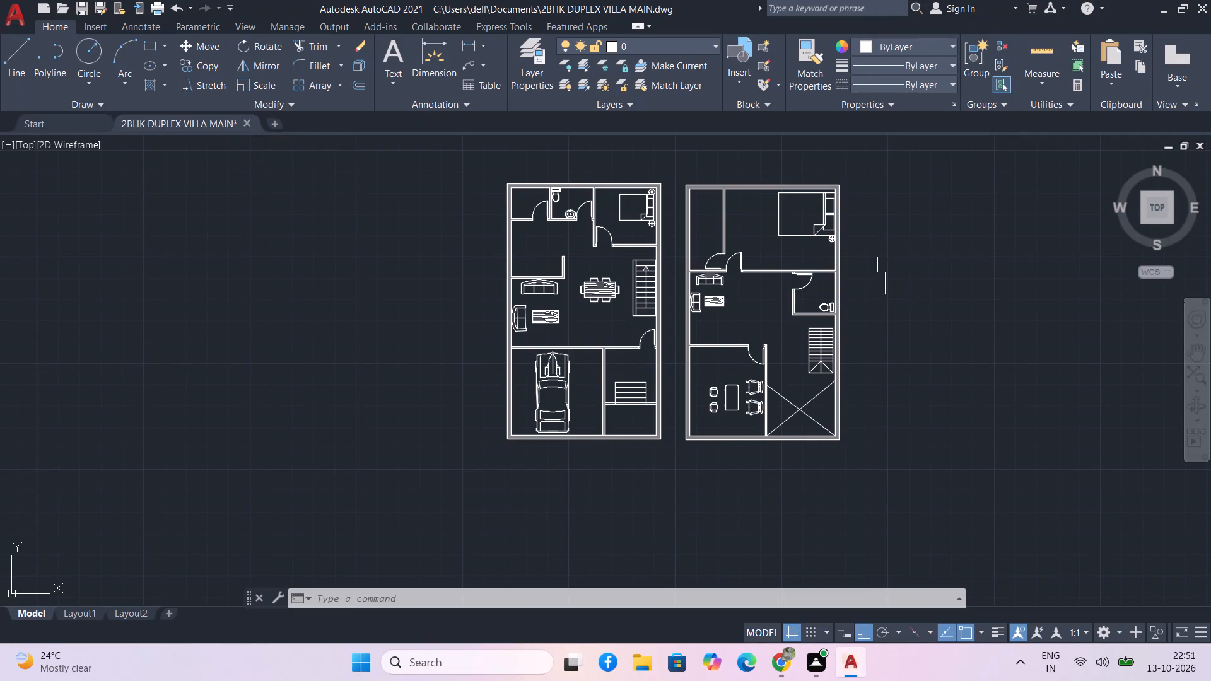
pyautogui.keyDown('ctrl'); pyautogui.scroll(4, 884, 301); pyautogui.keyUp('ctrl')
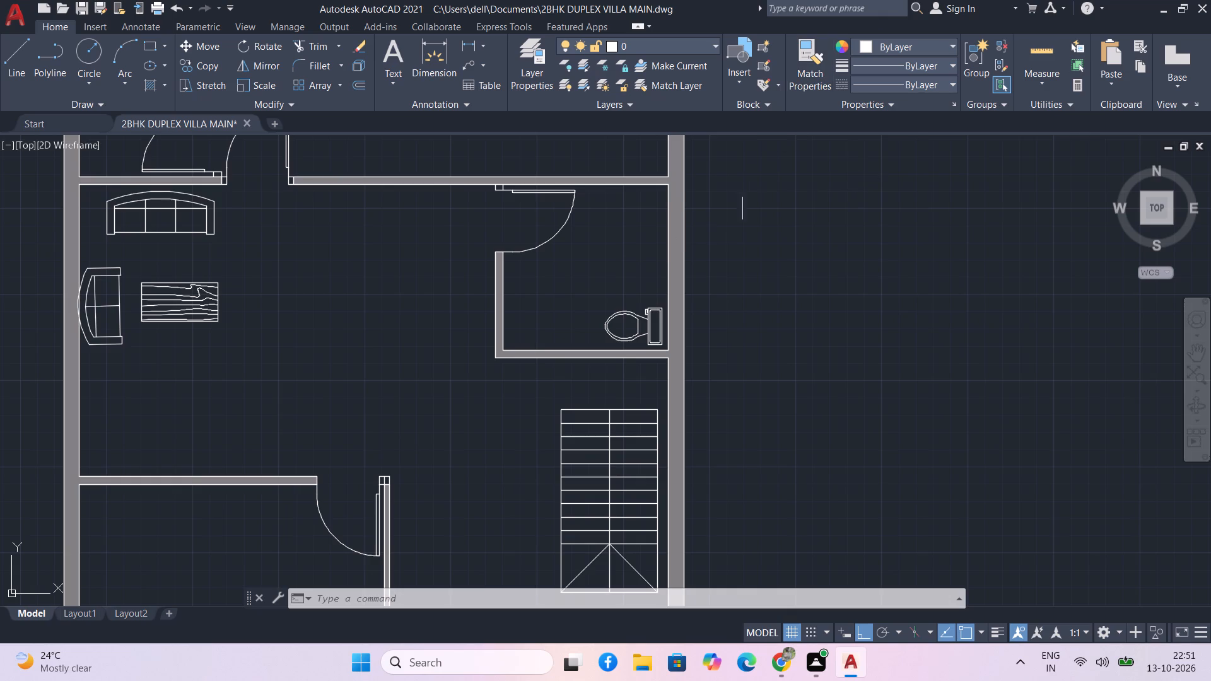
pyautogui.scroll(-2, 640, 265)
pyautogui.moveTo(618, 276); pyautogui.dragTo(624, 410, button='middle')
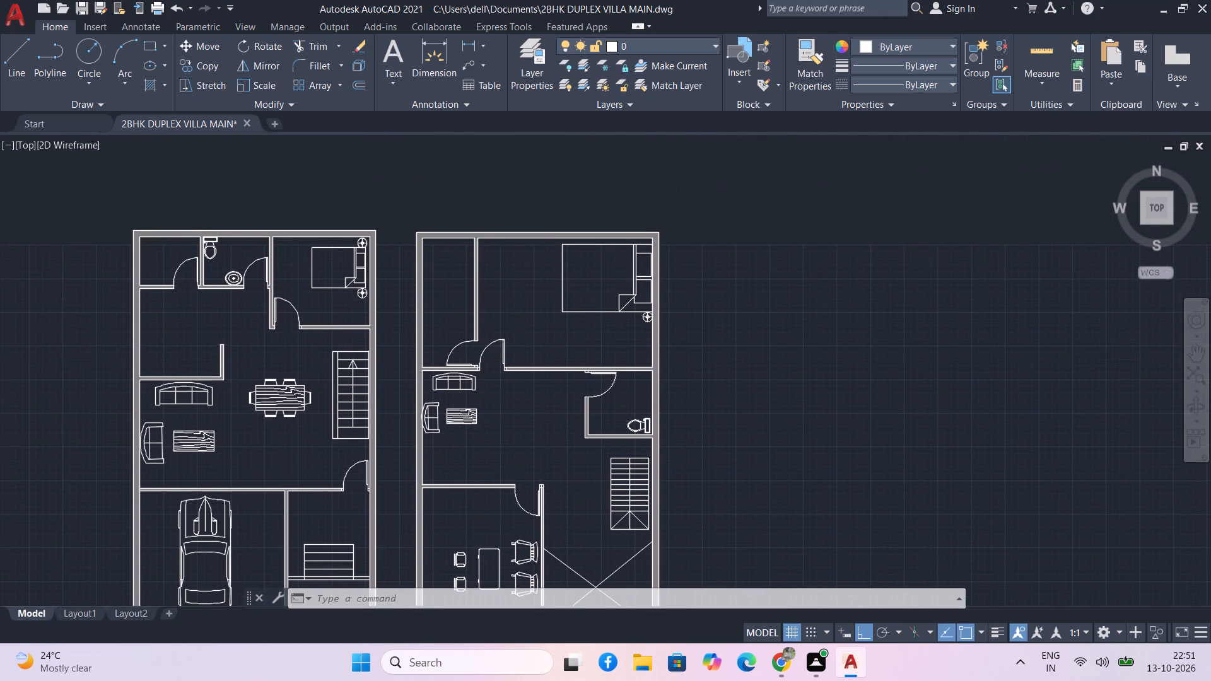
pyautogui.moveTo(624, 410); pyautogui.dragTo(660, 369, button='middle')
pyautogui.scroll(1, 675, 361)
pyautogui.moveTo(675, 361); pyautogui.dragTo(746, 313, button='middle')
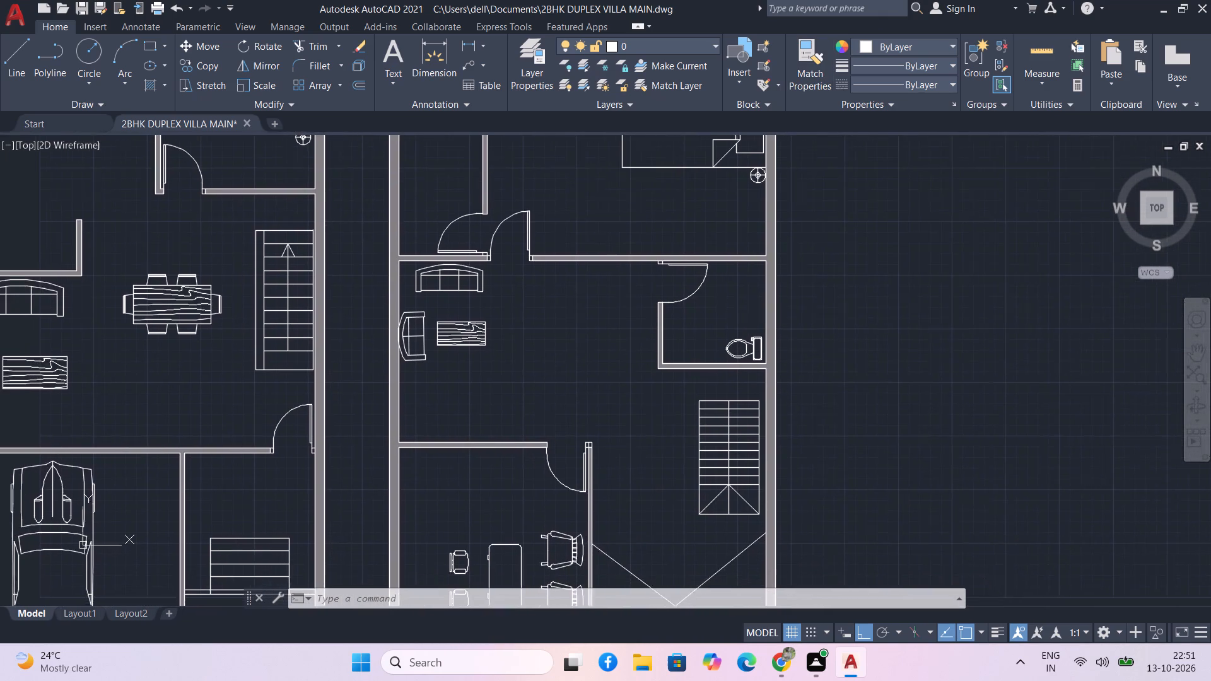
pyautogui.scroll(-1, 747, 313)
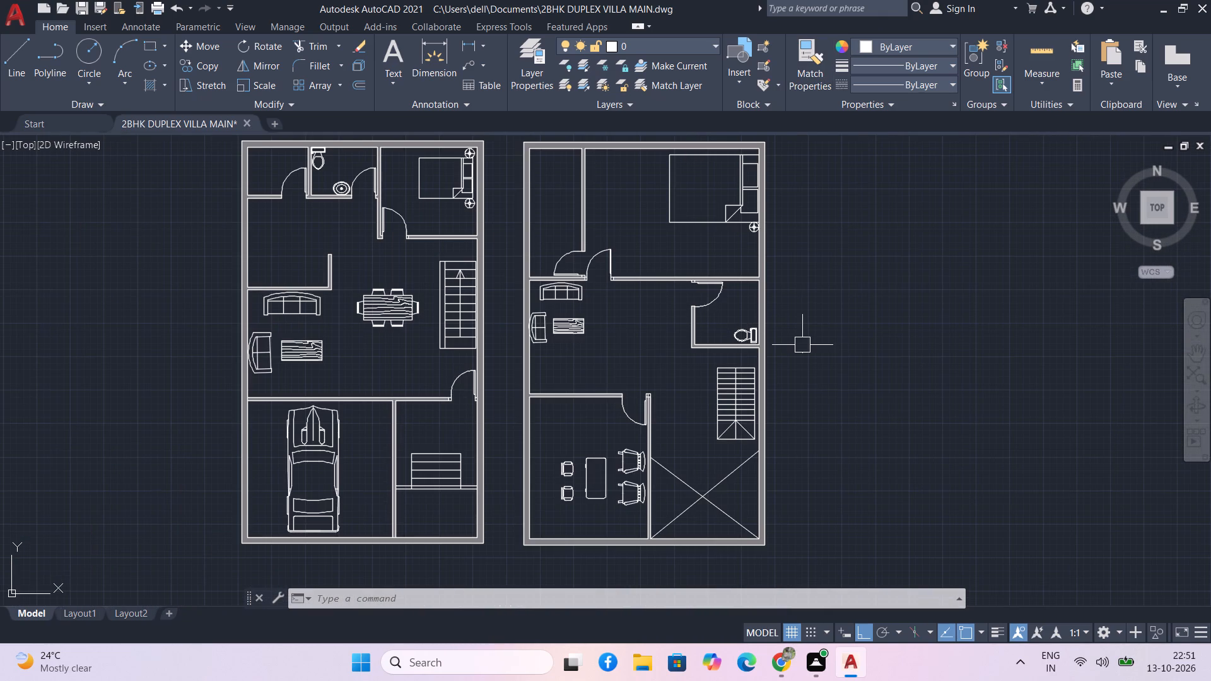
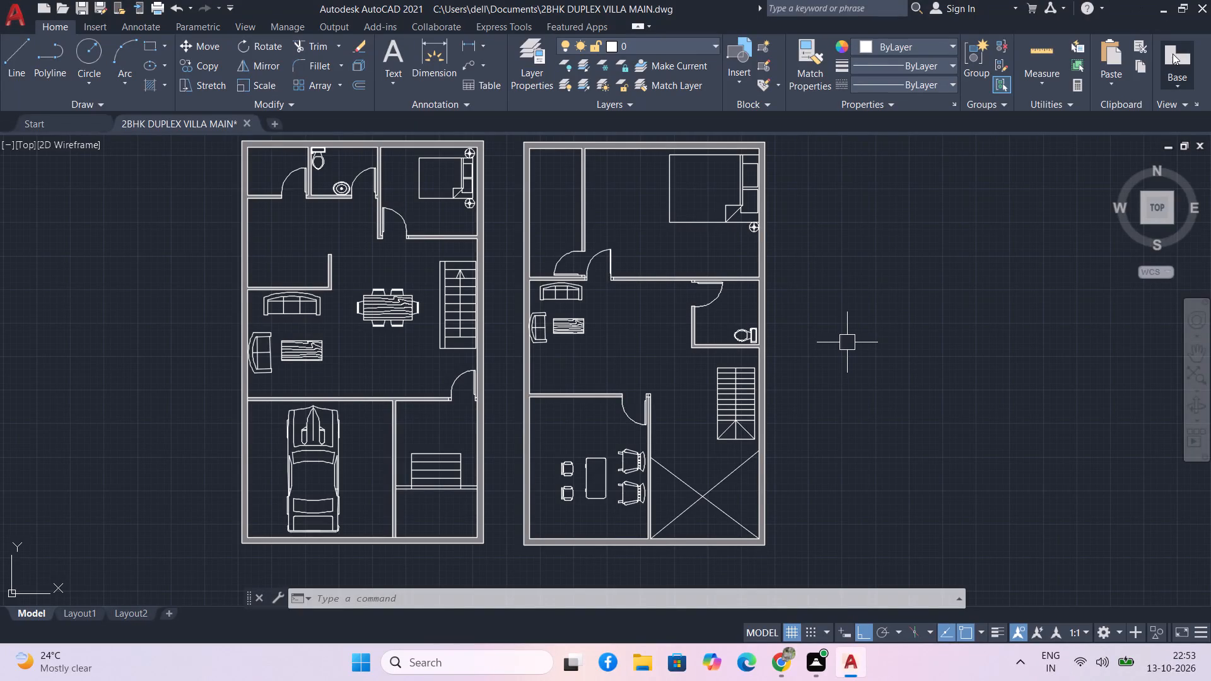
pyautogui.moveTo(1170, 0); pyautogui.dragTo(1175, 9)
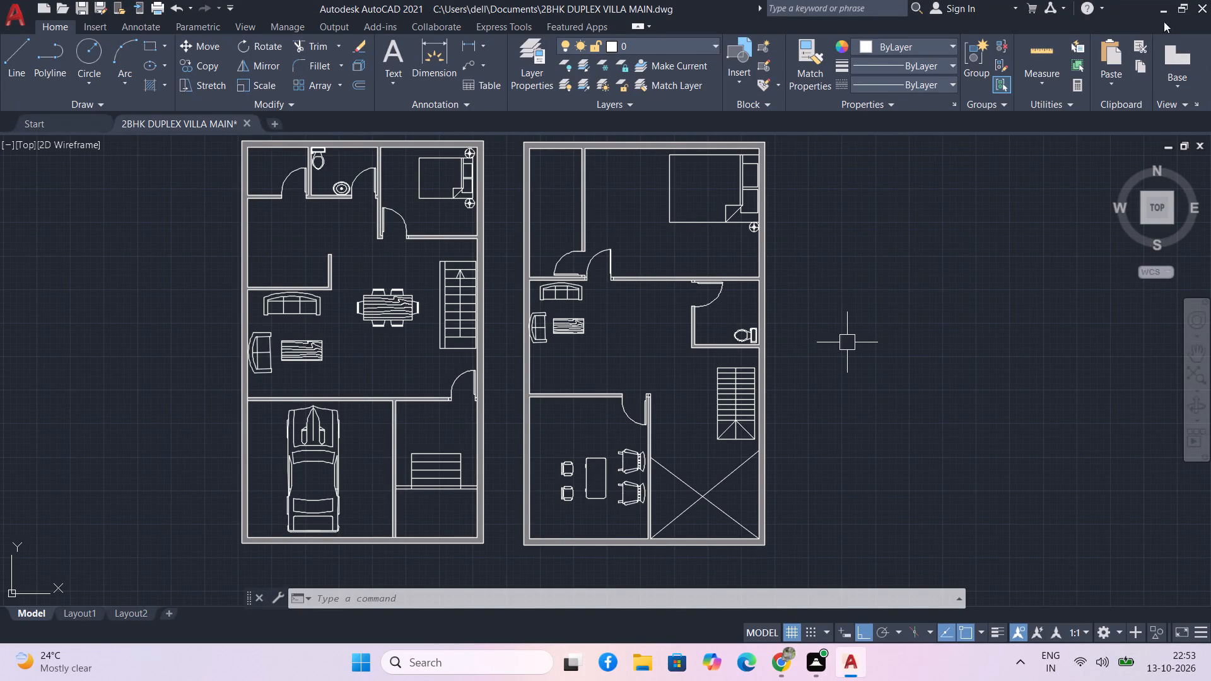
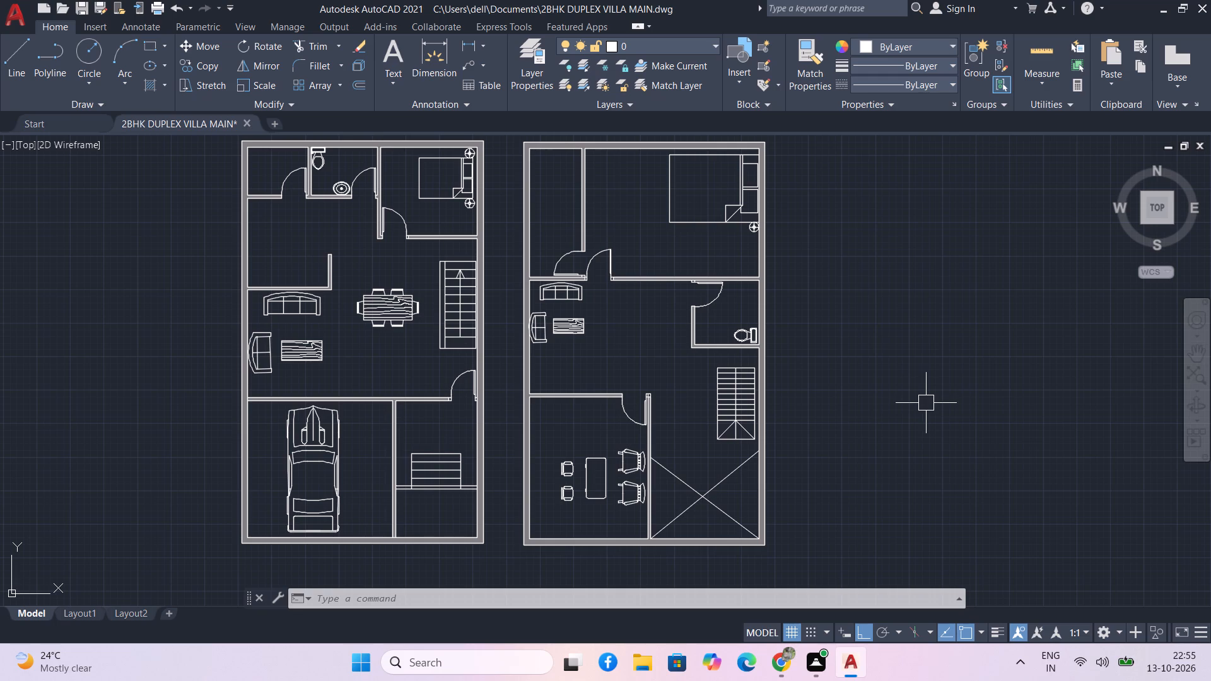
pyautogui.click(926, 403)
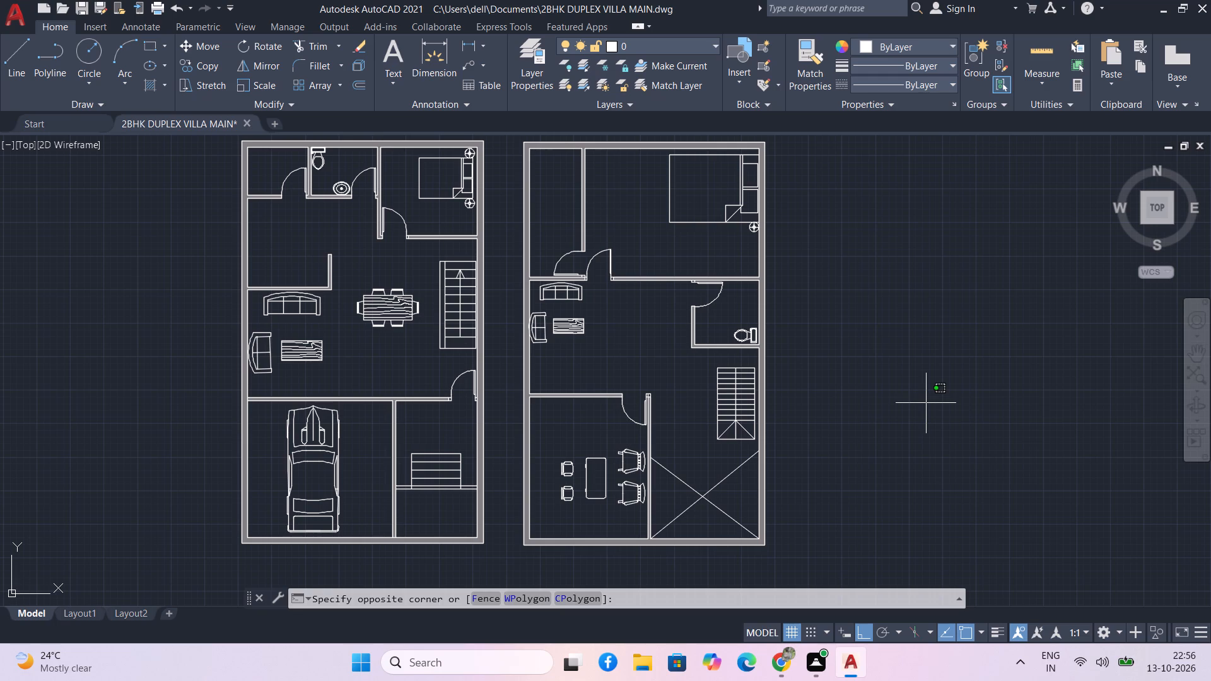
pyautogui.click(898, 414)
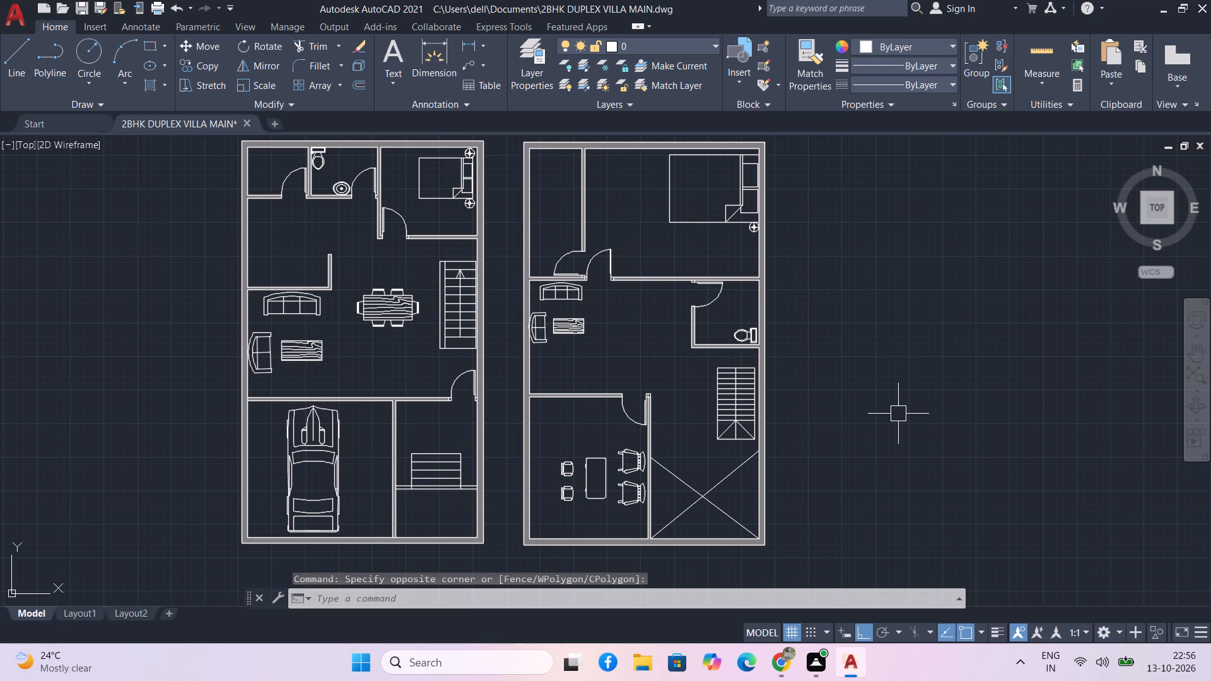
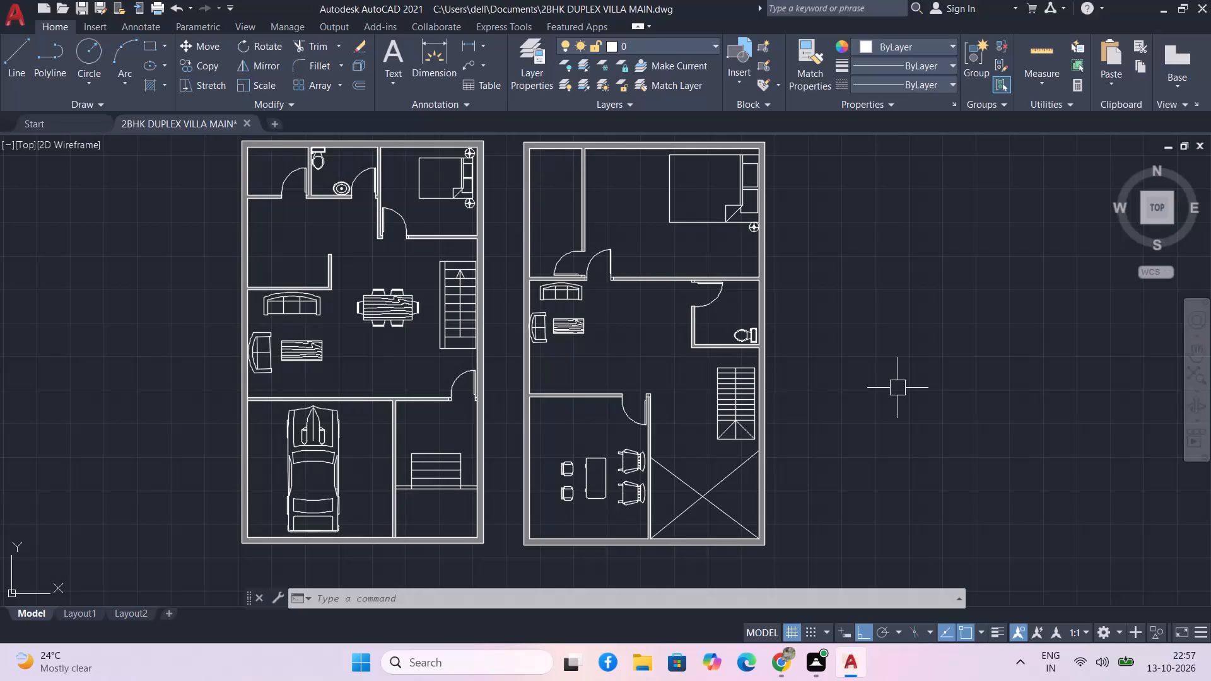
# Start a hatch on the villa floor plans.
pyautogui.write('H')
pyautogui.press('space')
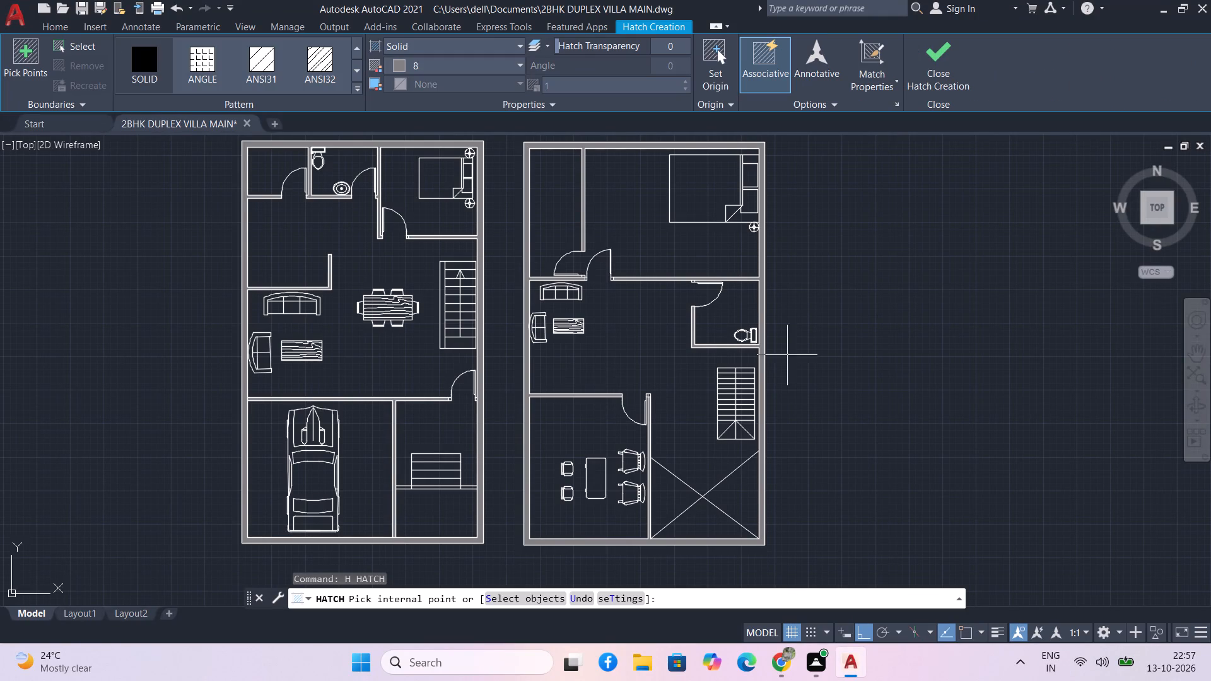
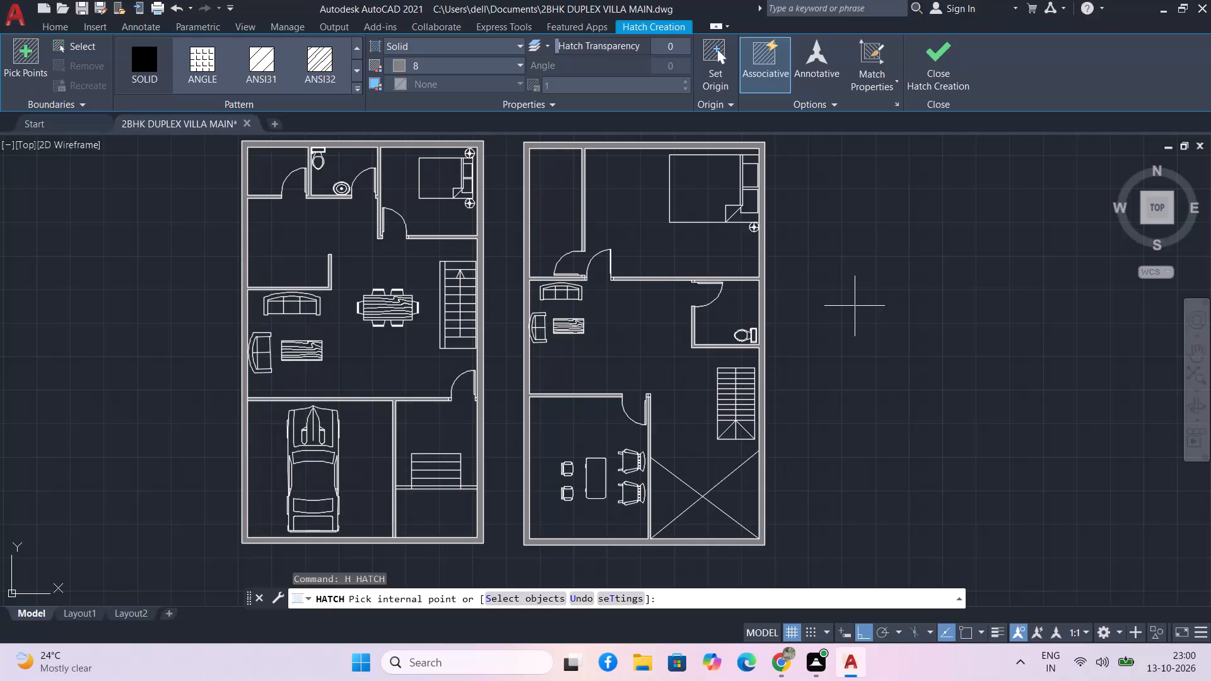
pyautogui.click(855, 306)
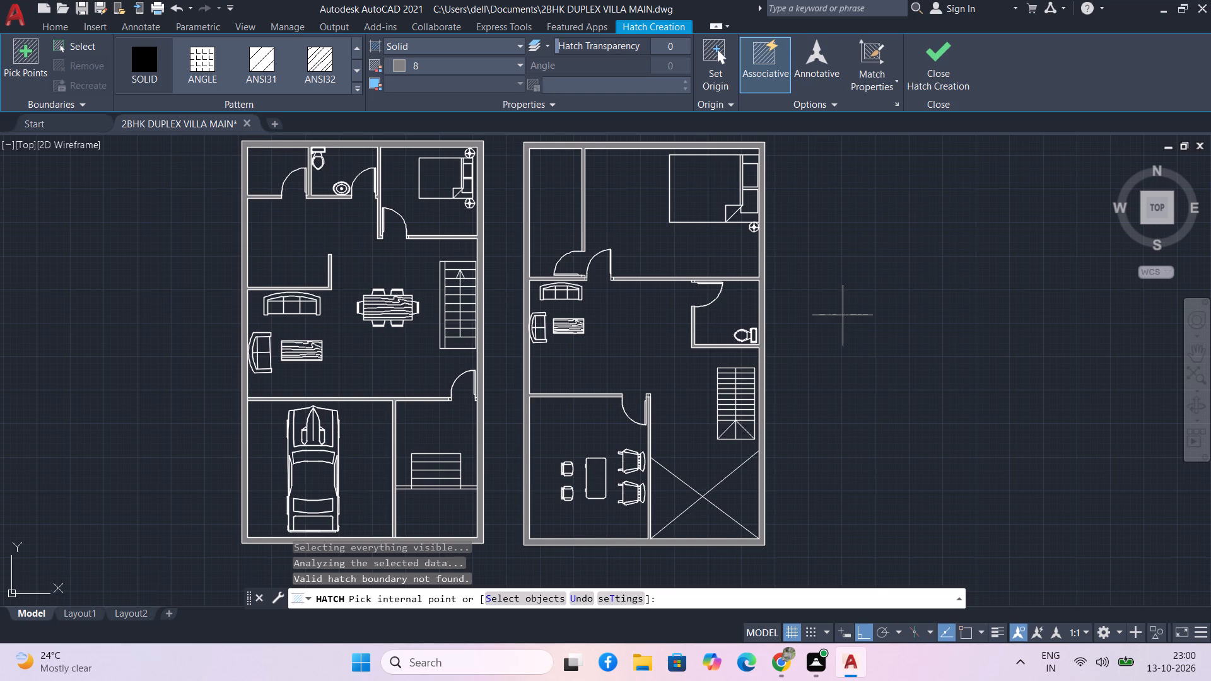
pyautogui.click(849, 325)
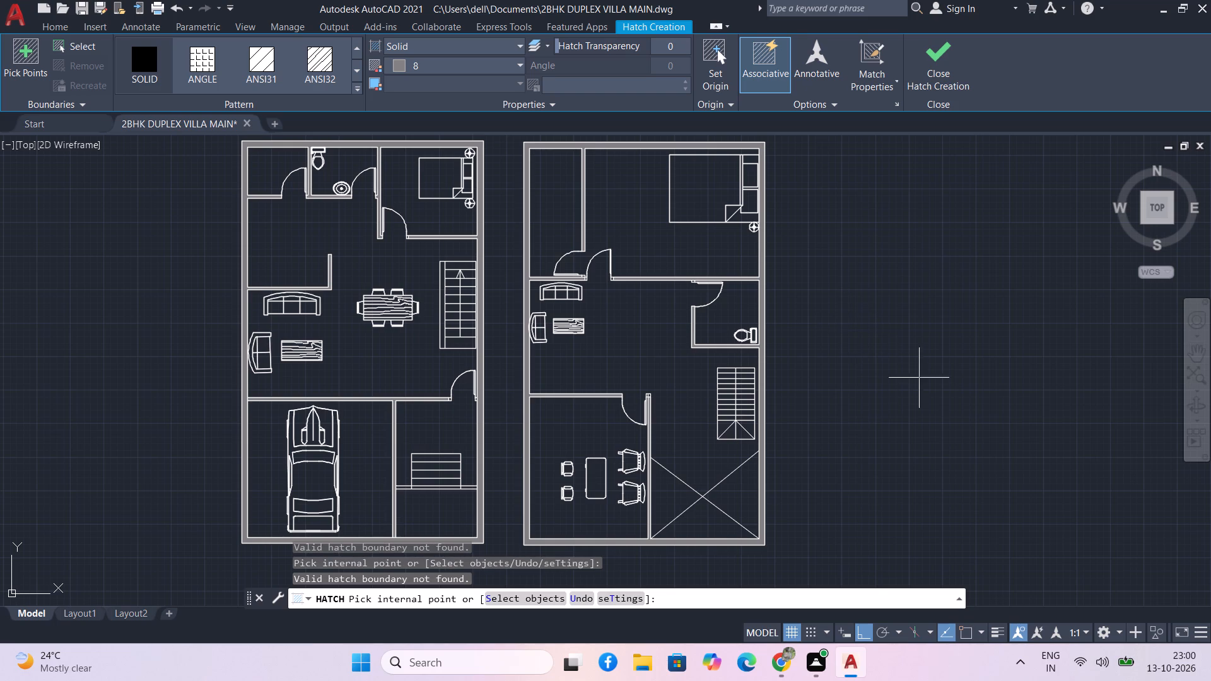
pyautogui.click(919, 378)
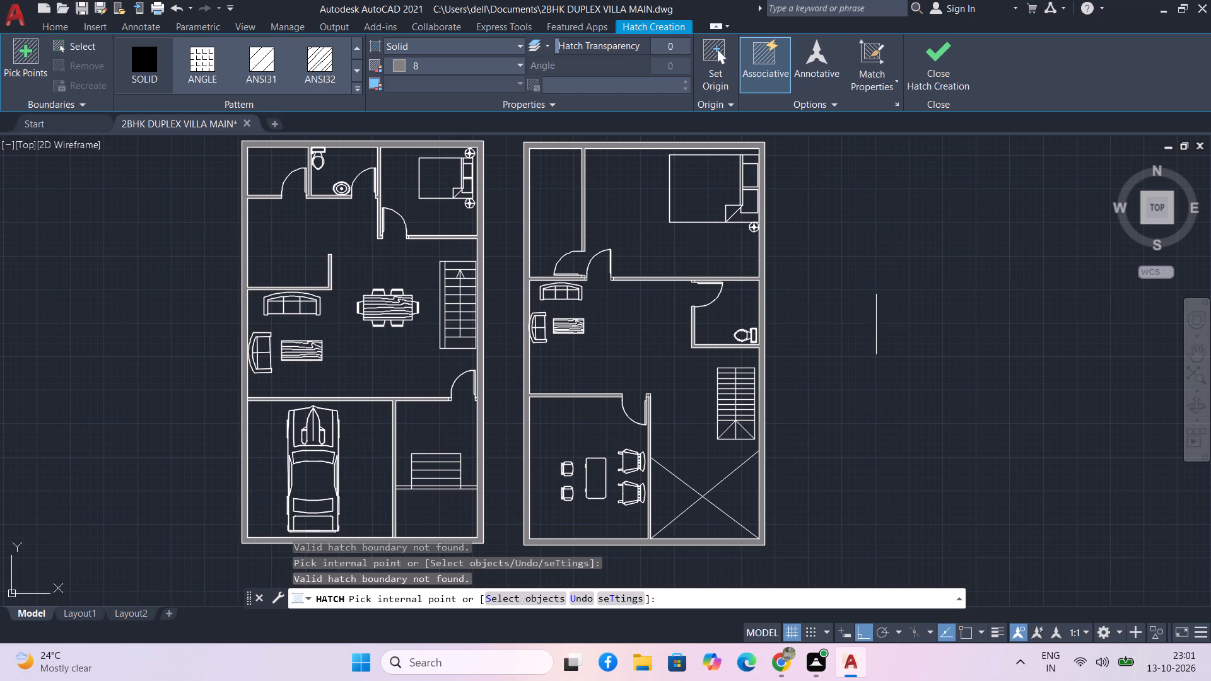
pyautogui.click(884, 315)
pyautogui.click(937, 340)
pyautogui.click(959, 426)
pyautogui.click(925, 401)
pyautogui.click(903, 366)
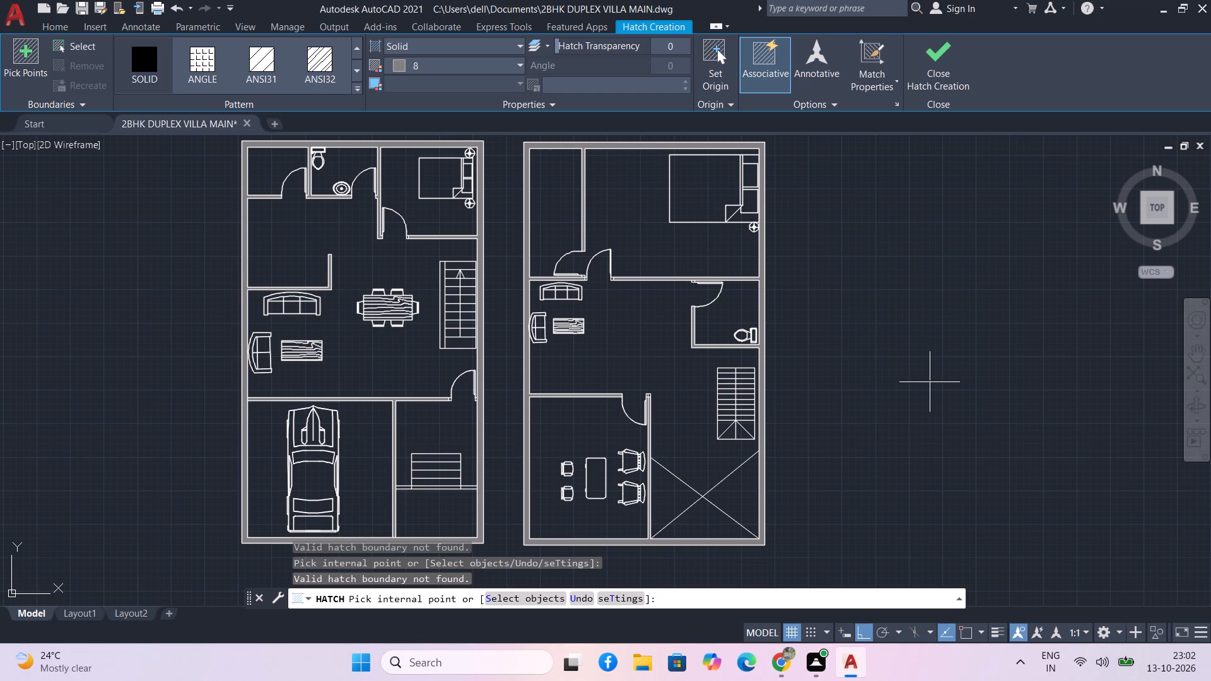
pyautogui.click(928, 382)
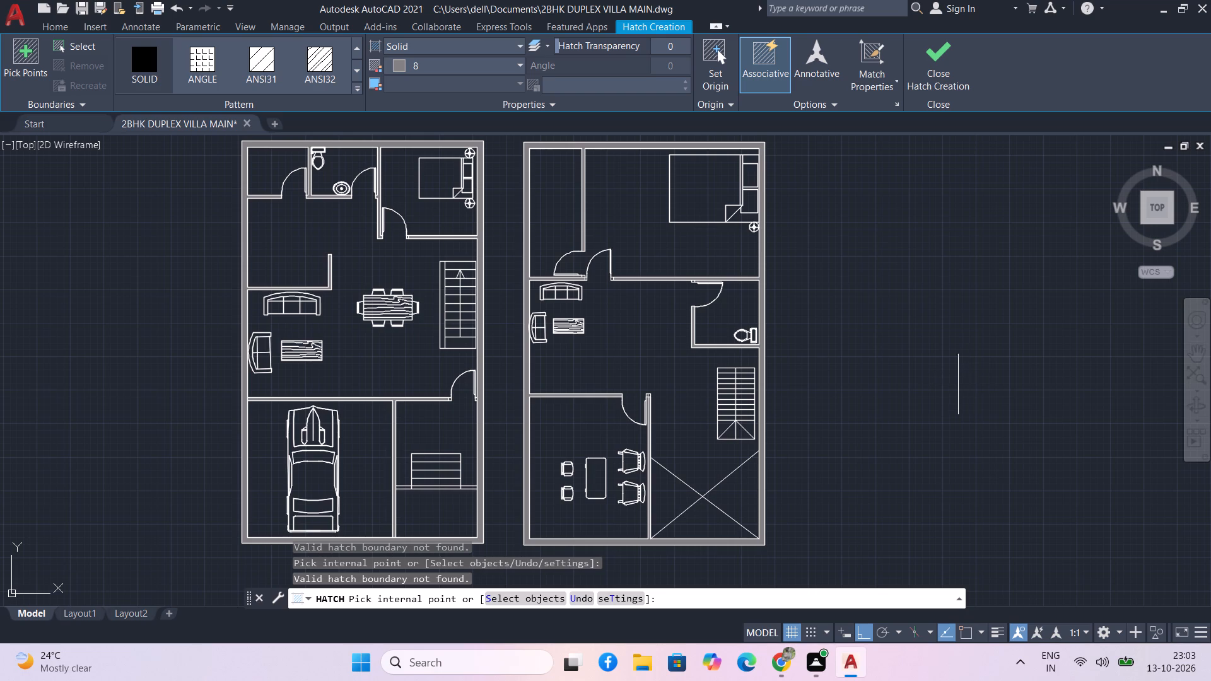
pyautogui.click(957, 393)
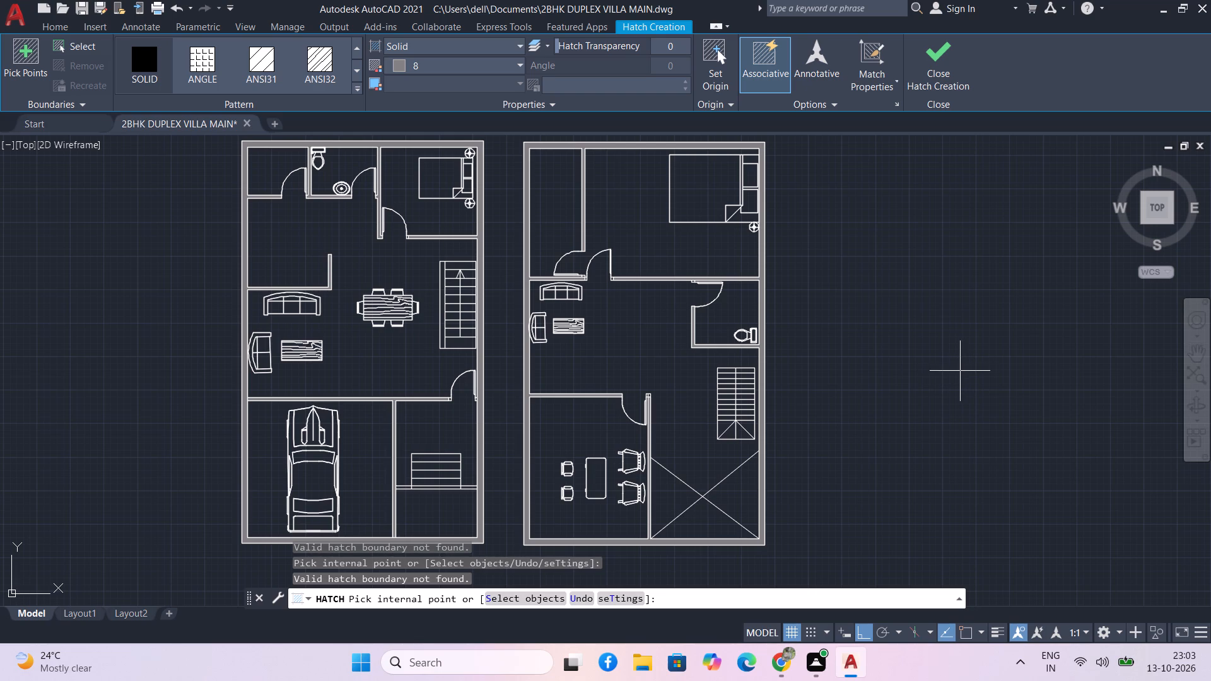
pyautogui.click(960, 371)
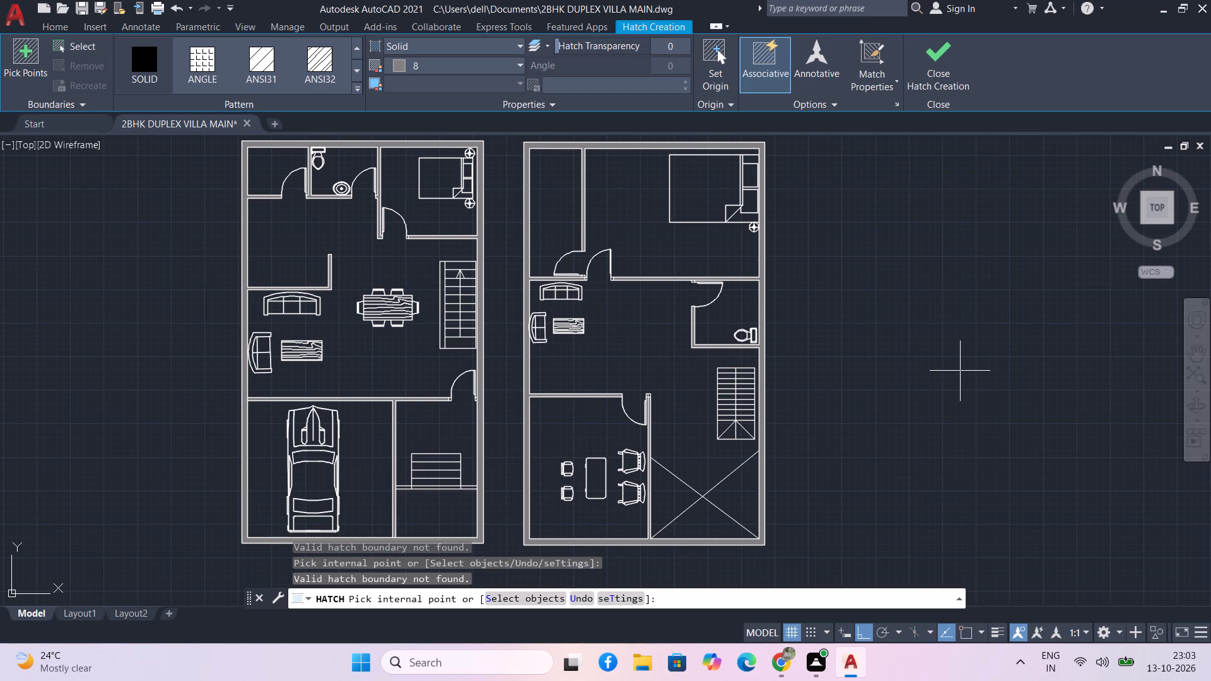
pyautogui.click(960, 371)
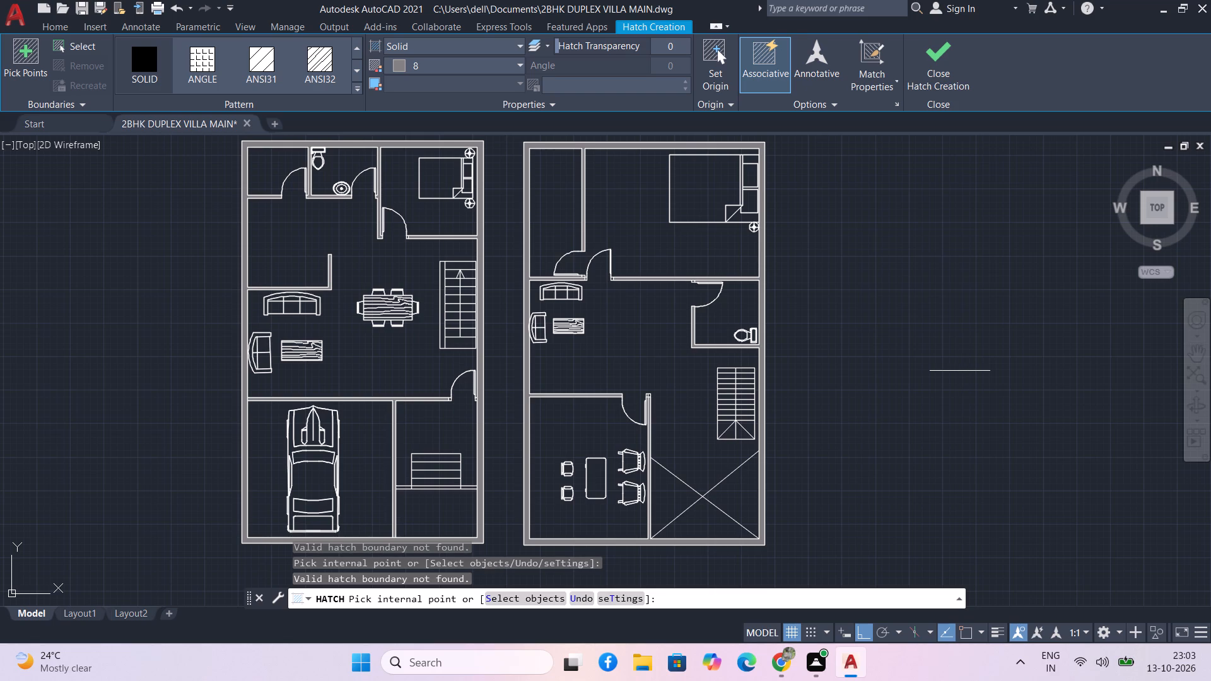
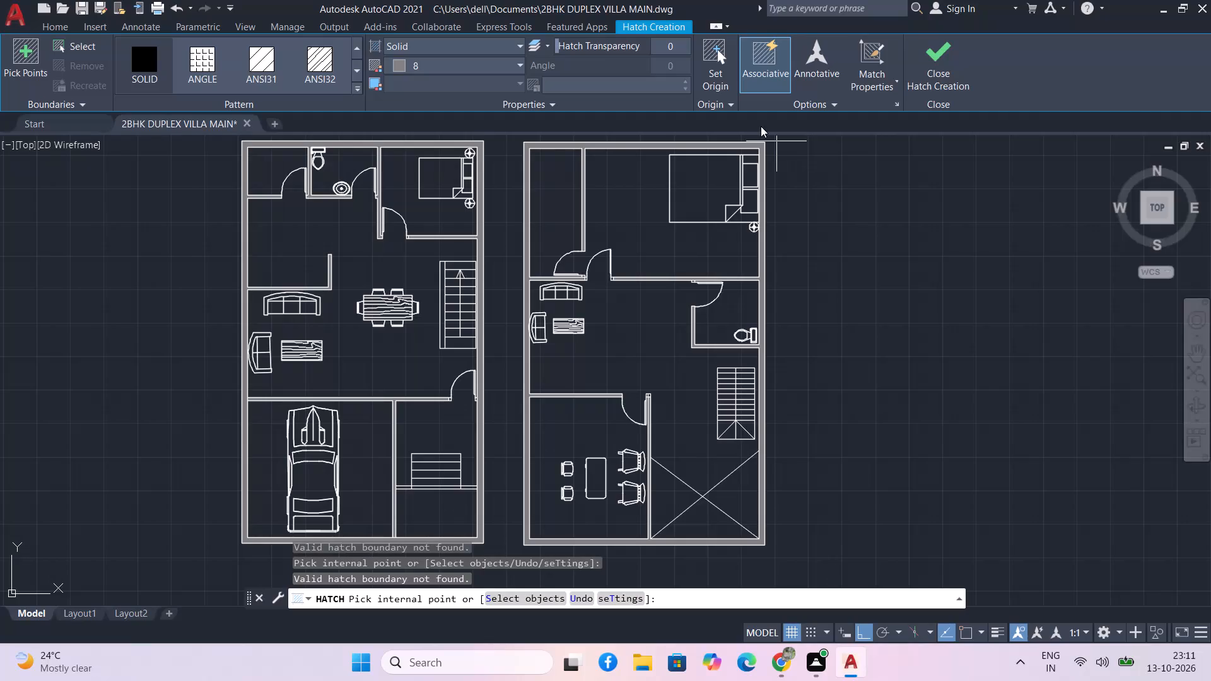
# Finish the Hatch command for the solid wall fills on the two floor plans.
pyautogui.click(951, 63)
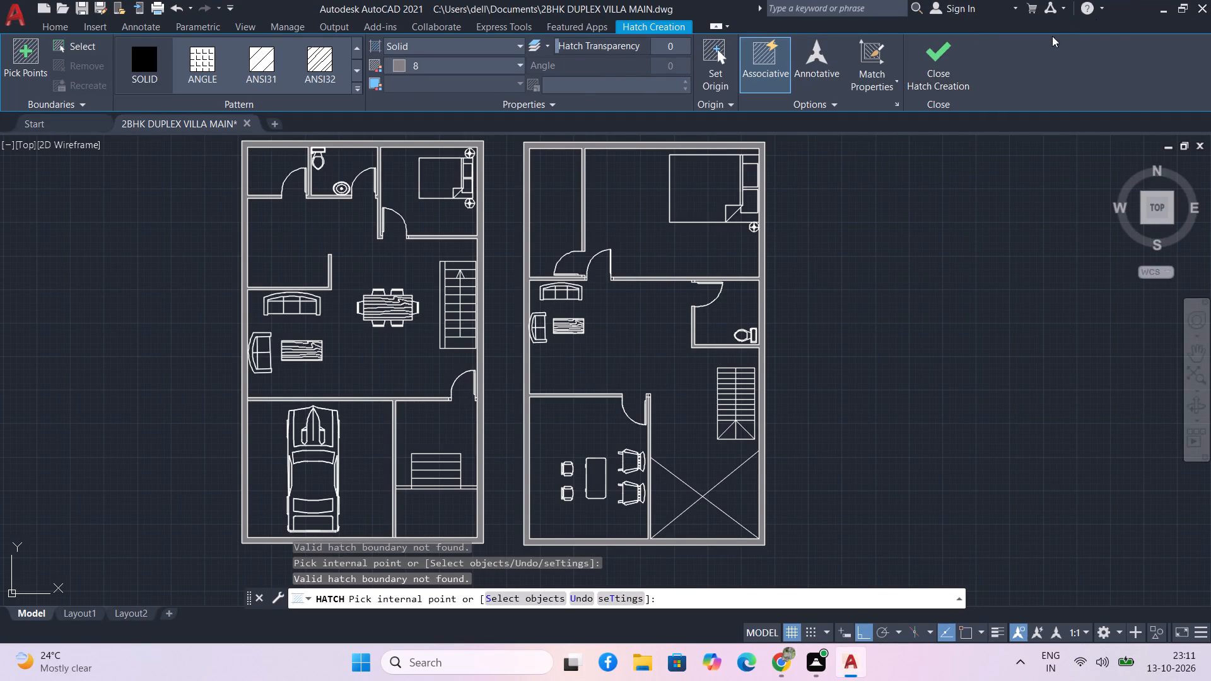
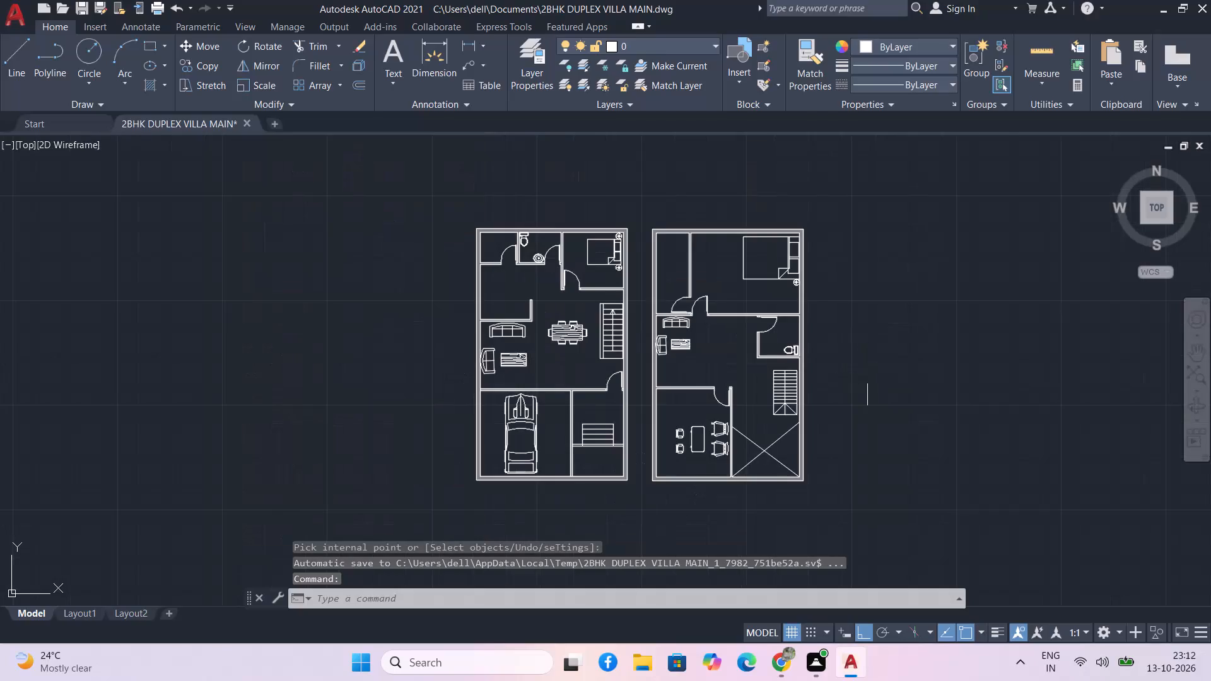
# Fill the three-seat sofa in the left floor plan's living room with a solid hatch in colour 153,27,30.
pyautogui.scroll(2, 967, 354)
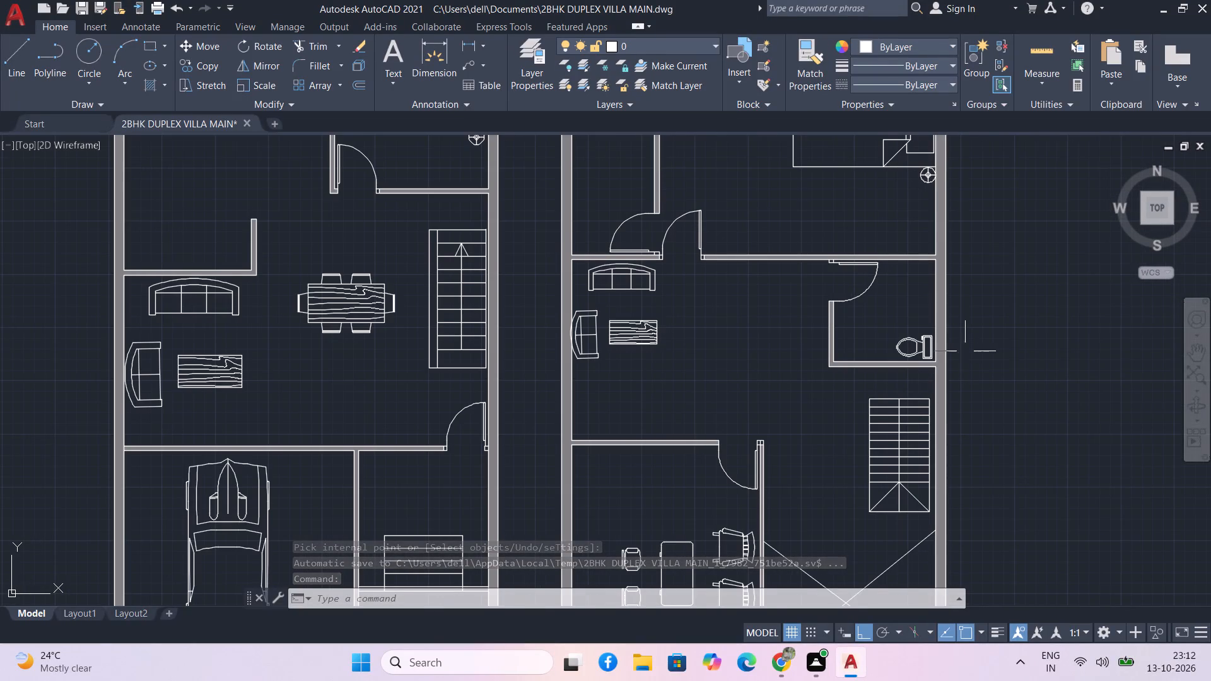
pyautogui.moveTo(969, 351); pyautogui.dragTo(982, 357, button='middle')
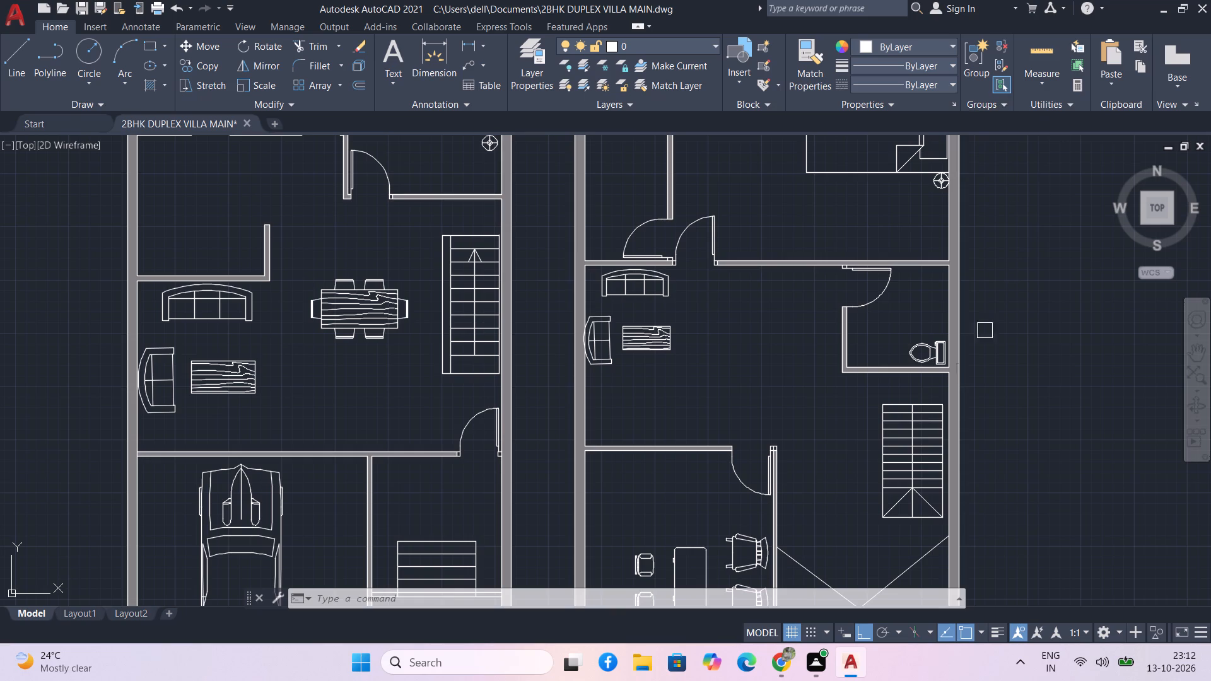
pyautogui.moveTo(776, 385); pyautogui.dragTo(856, 428, button='middle')
pyautogui.scroll(-1, 853, 351)
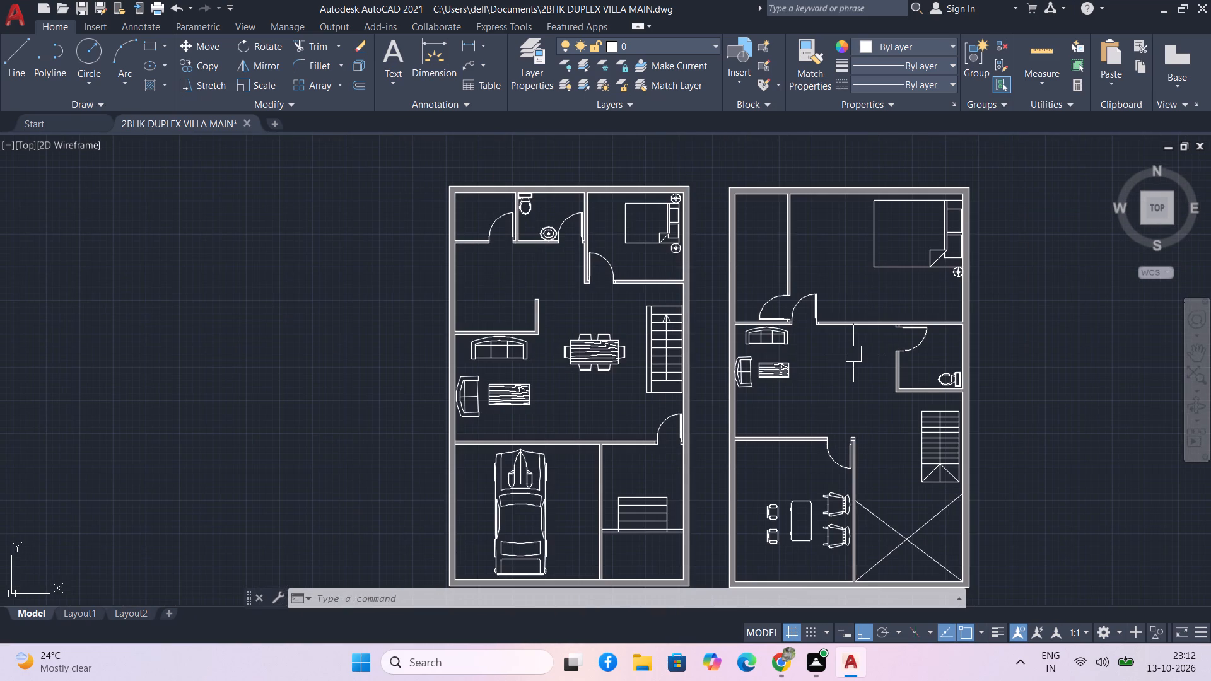
pyautogui.moveTo(856, 357); pyautogui.dragTo(1005, 344, button='middle')
pyautogui.moveTo(1003, 417); pyautogui.dragTo(1003, 390, button='middle')
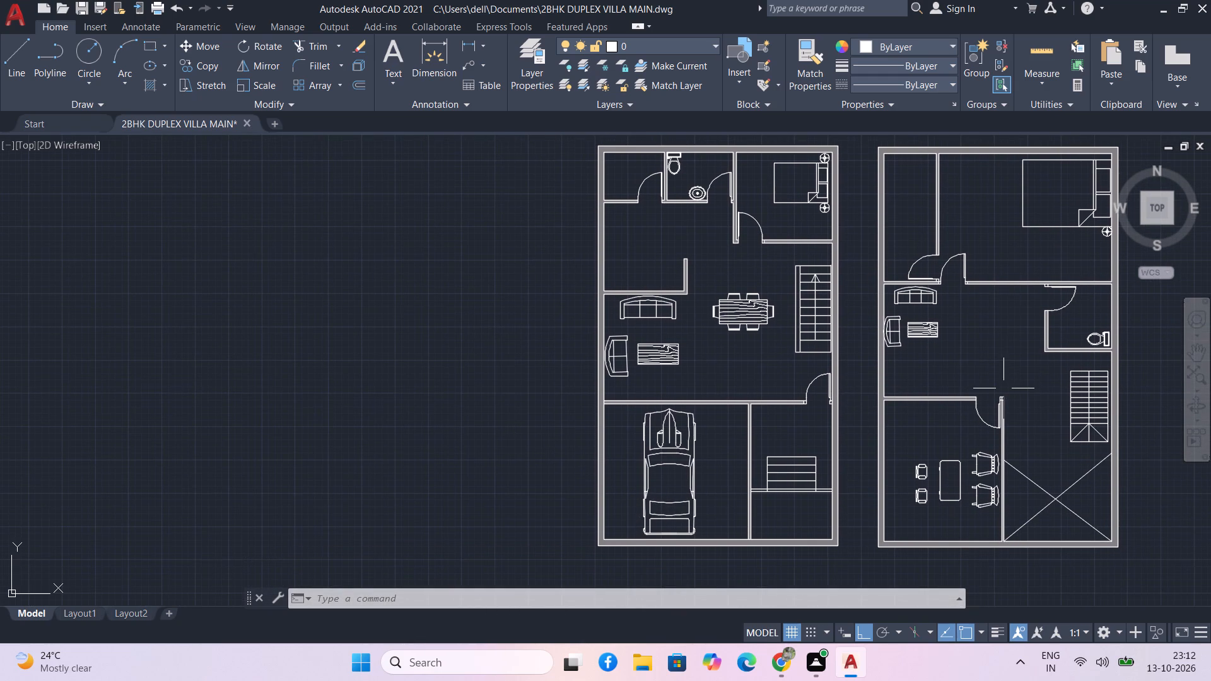
pyautogui.write('H')
pyautogui.press('space')
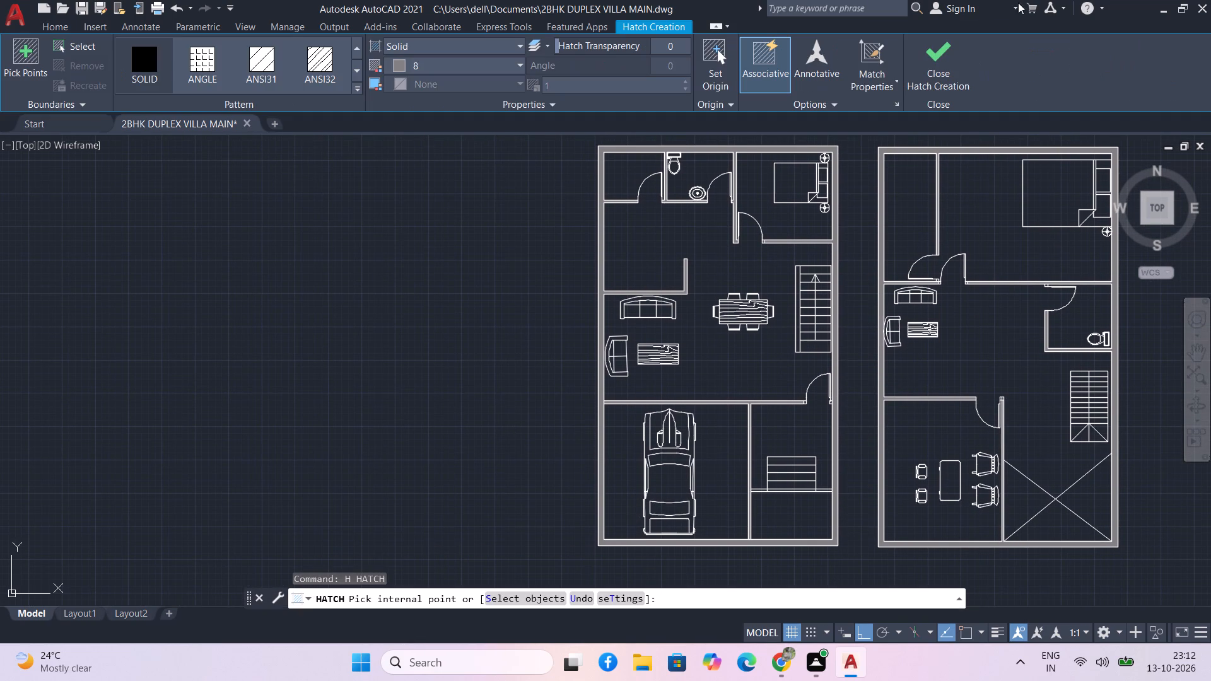
pyautogui.click(512, 64)
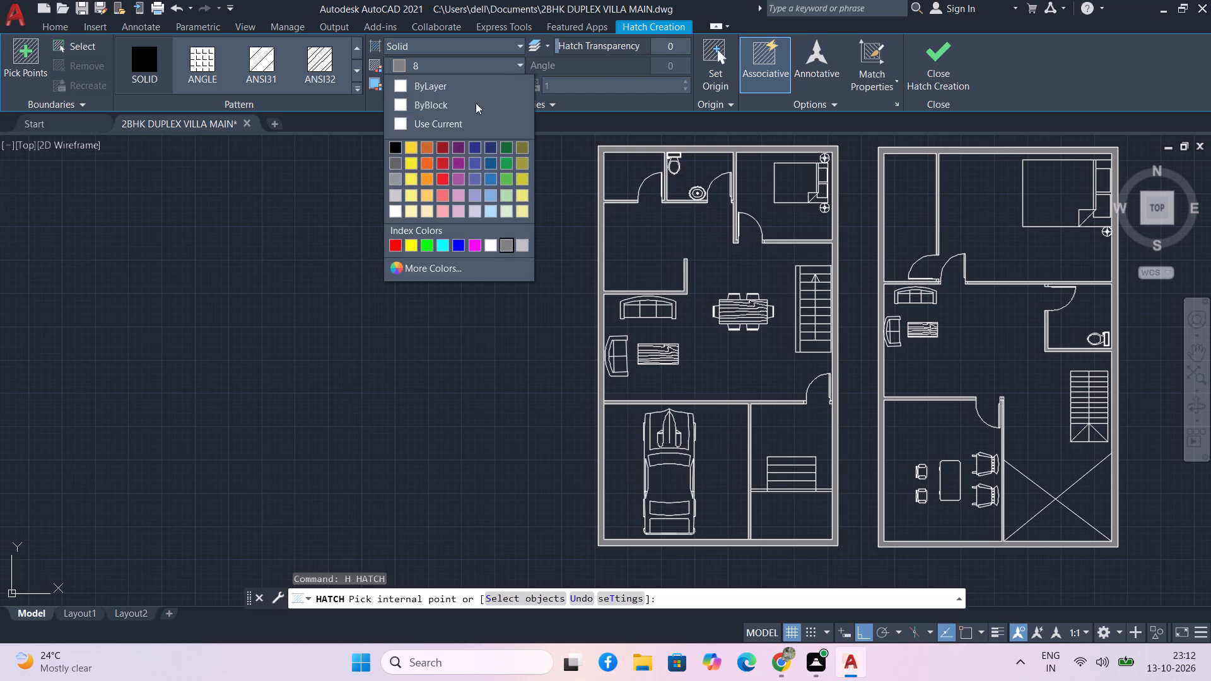
pyautogui.click(436, 148)
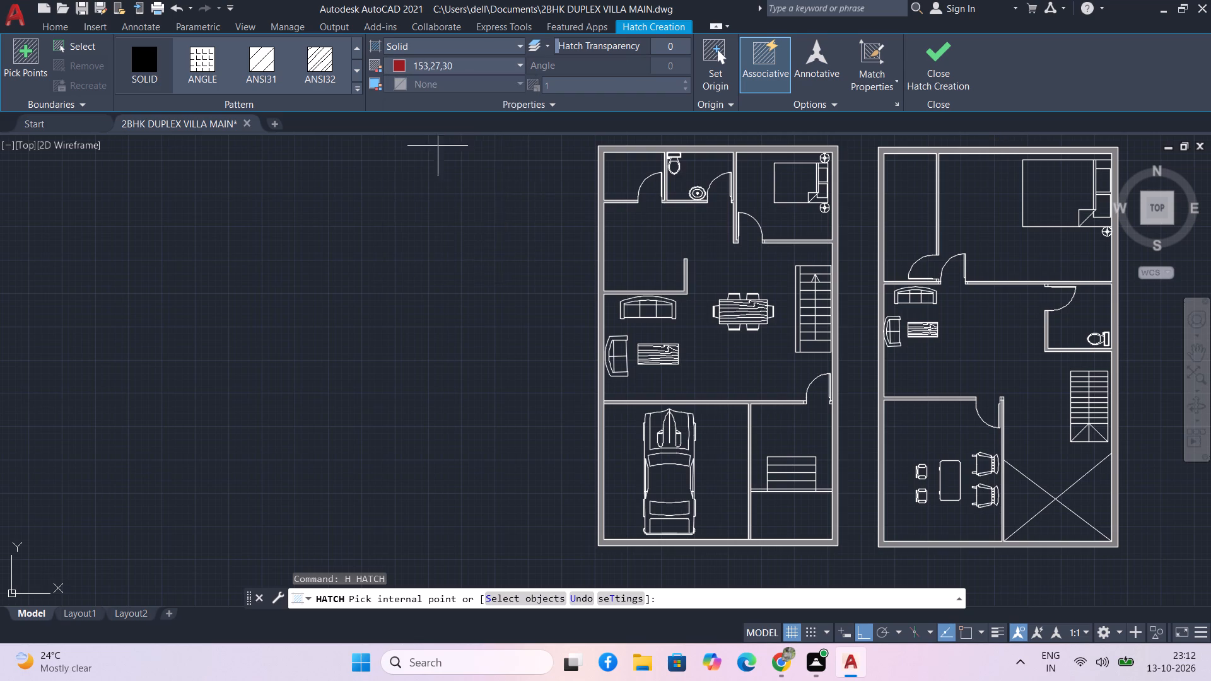
pyautogui.scroll(2, 659, 308)
pyautogui.click(659, 323)
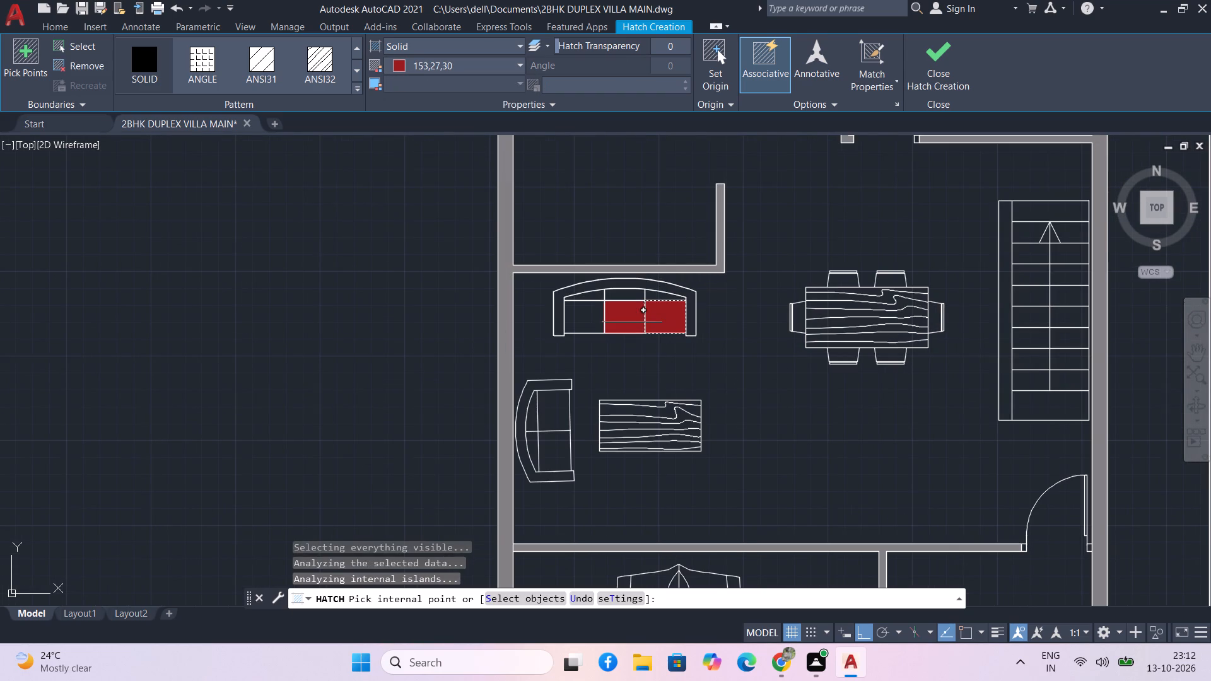
pyautogui.click(632, 322)
pyautogui.click(590, 323)
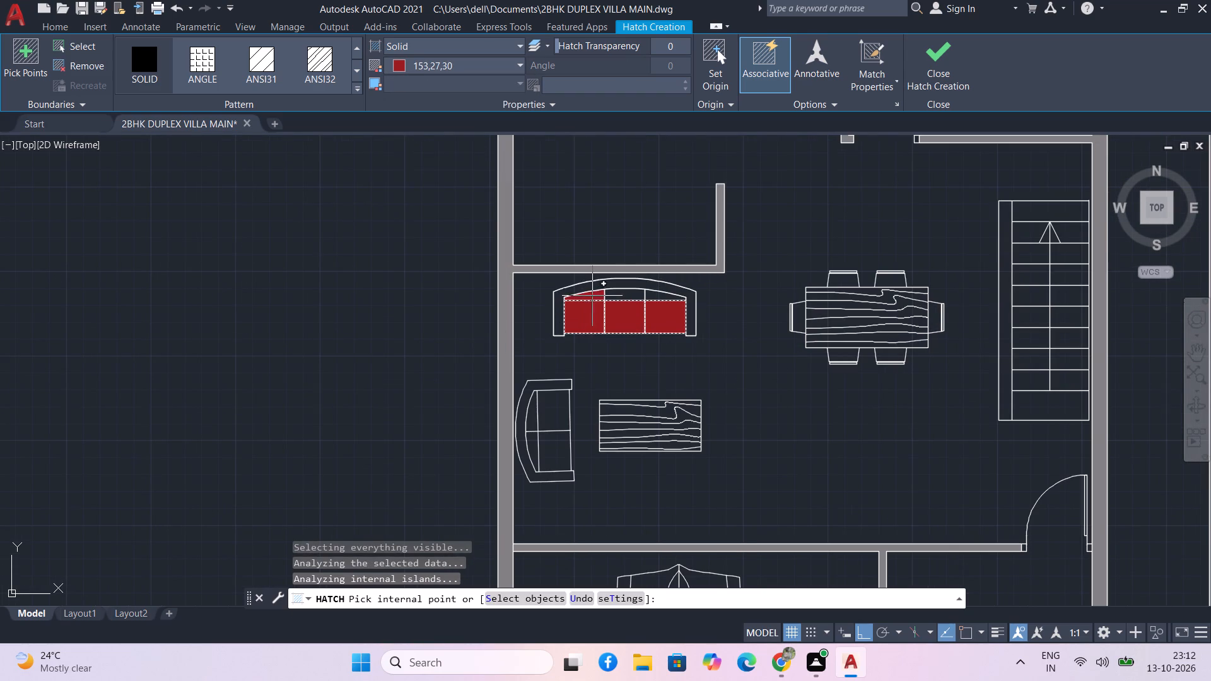
pyautogui.click(592, 296)
pyautogui.click(610, 297)
pyautogui.click(662, 300)
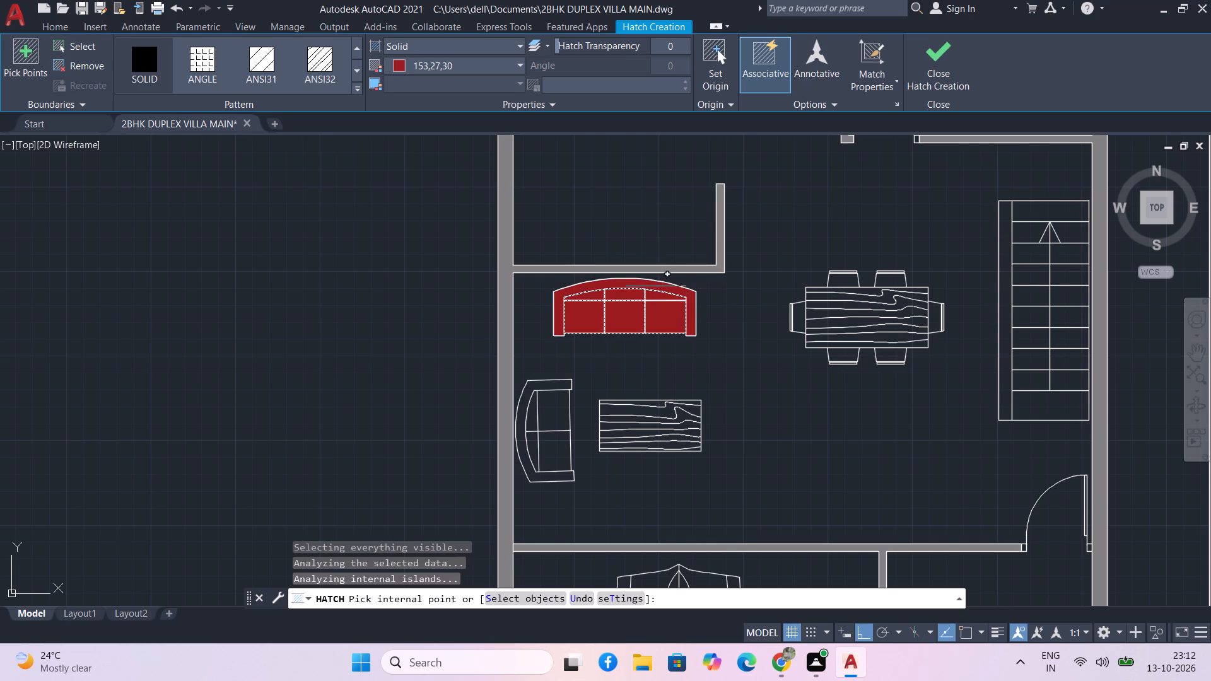
pyautogui.click(656, 286)
# Fill the seats, back and armrests of the left plan's two-seat sofa with the same red solid hatch.
pyautogui.click(558, 448)
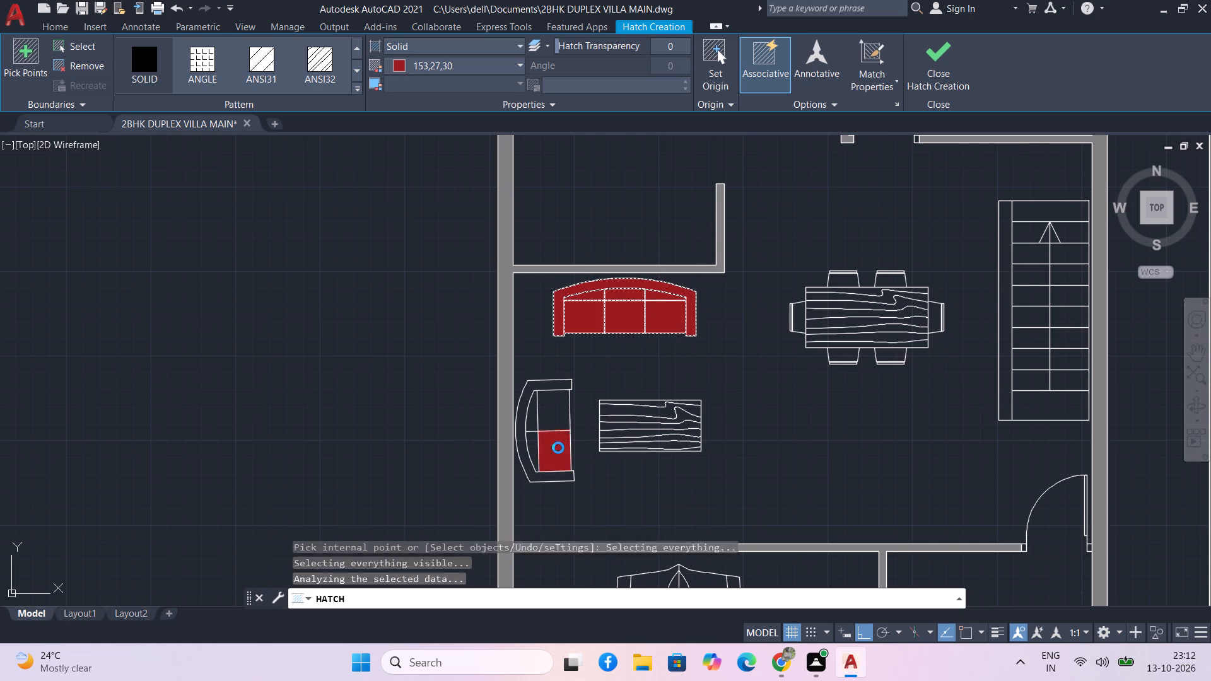
pyautogui.click(547, 397)
pyautogui.click(534, 417)
pyautogui.click(535, 442)
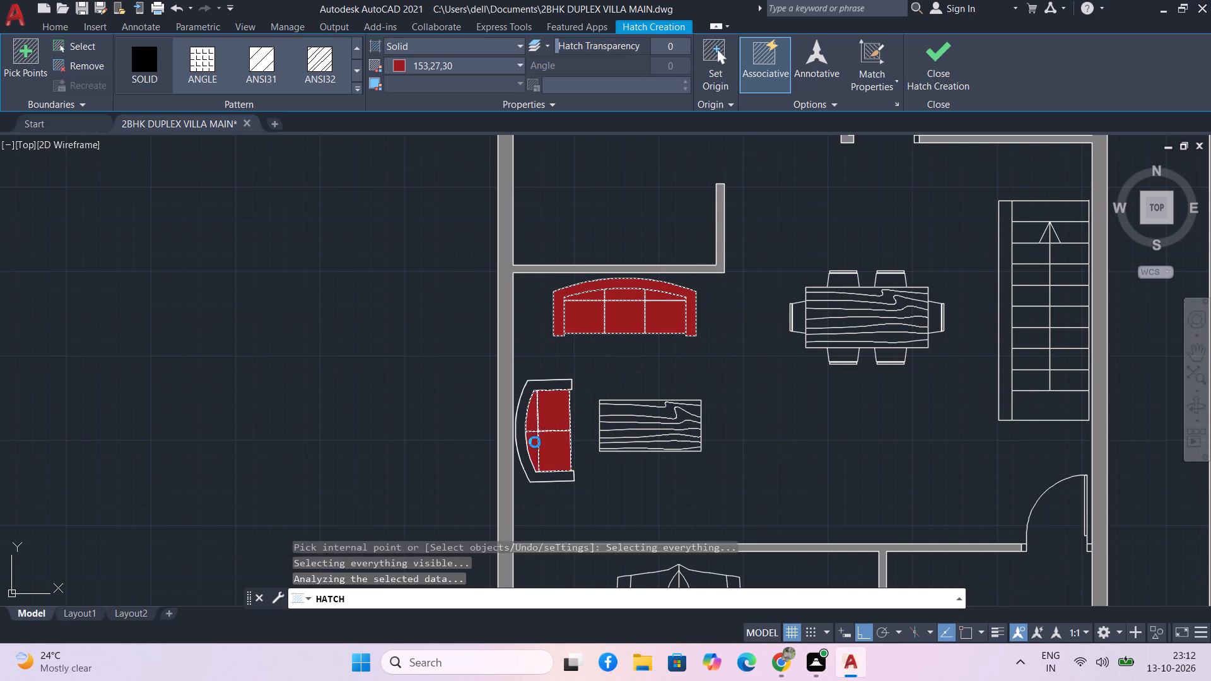
pyautogui.click(526, 409)
# Fill the seats, back and armrests of the three-seat sofa in the right floor plan with the red solid hatch.
pyautogui.scroll(-2, 633, 421)
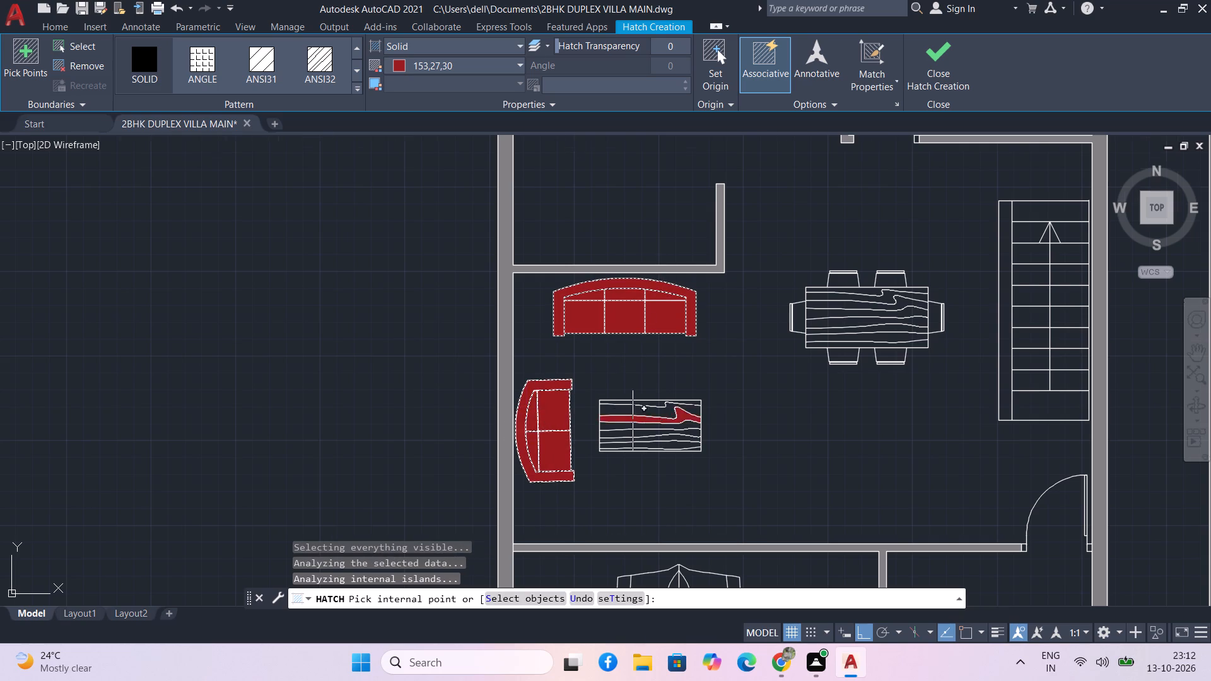
pyautogui.scroll(3, 882, 329)
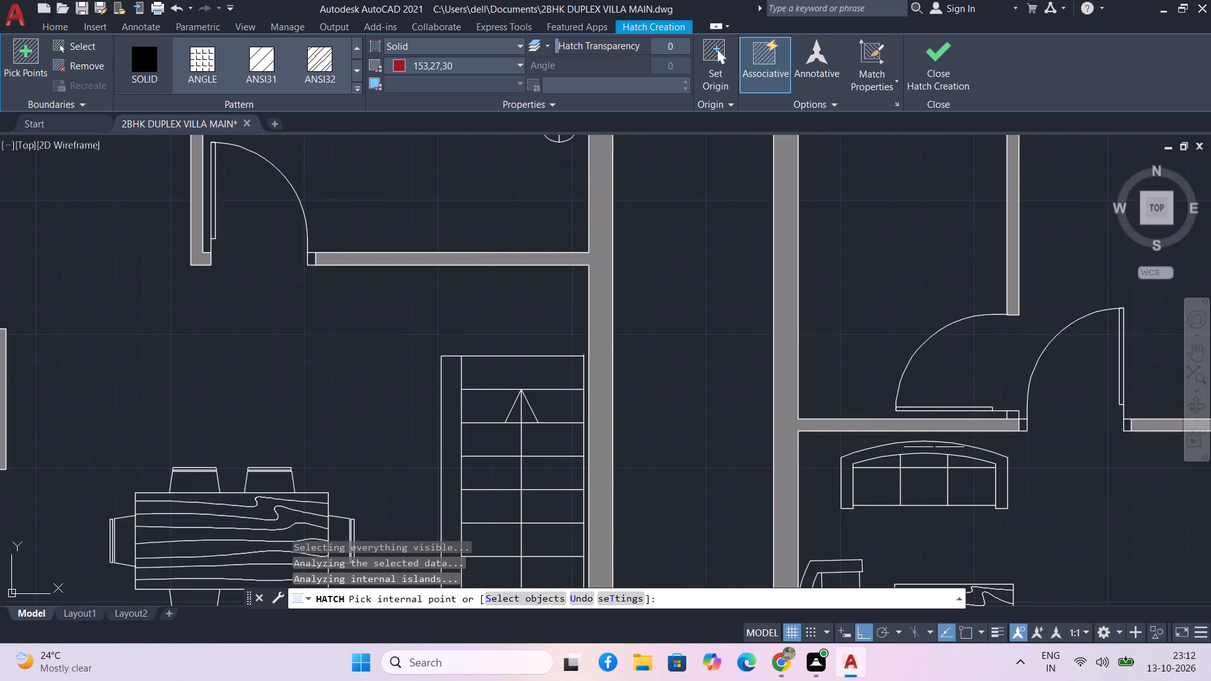
pyautogui.moveTo(939, 479); pyautogui.dragTo(898, 408, button='middle')
pyautogui.click(914, 414)
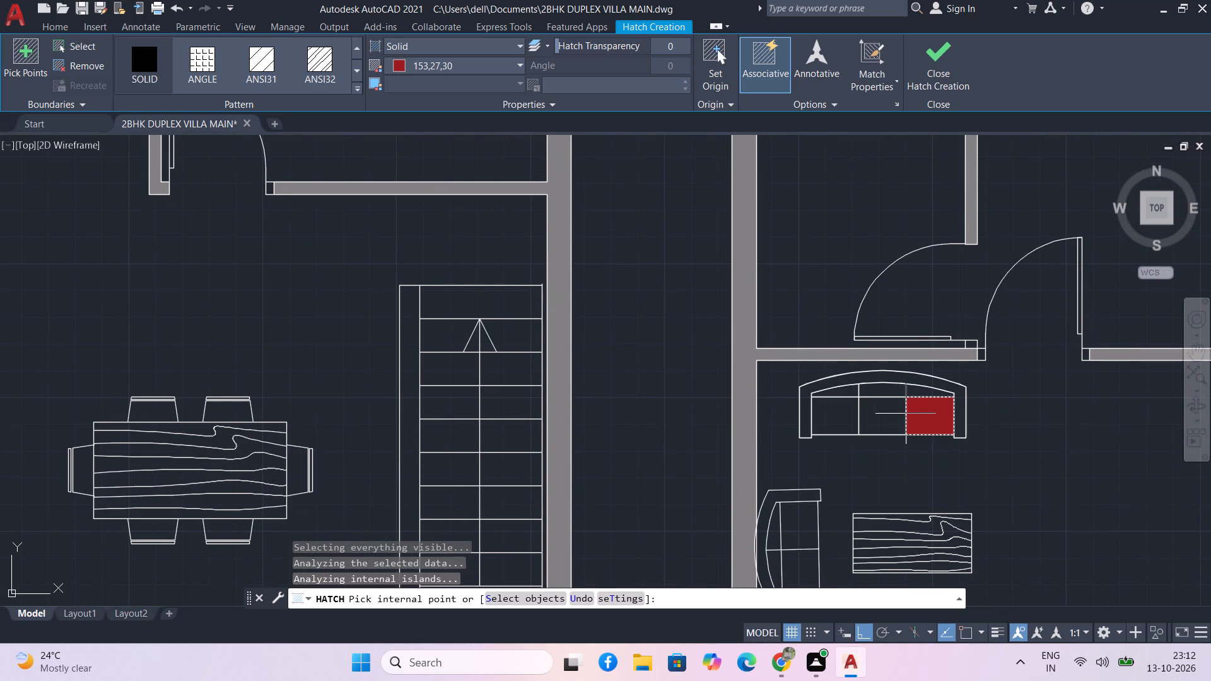
pyautogui.click(892, 416)
pyautogui.click(824, 422)
pyautogui.click(840, 398)
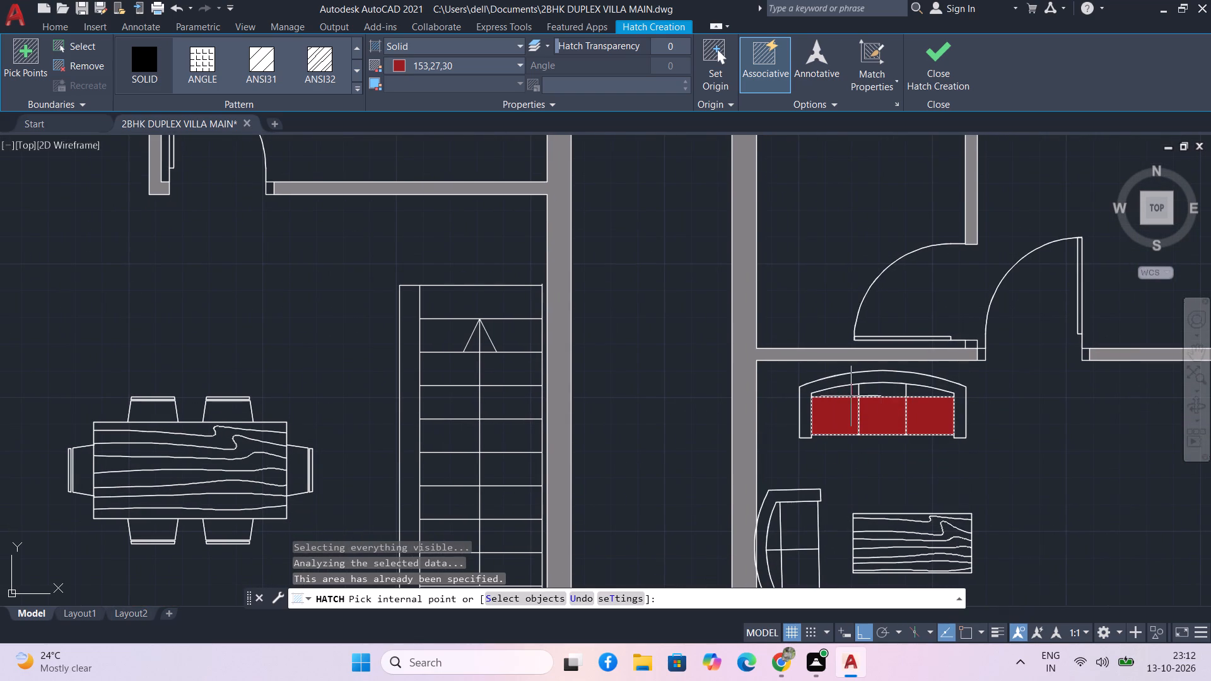
pyautogui.click(872, 393)
pyautogui.click(908, 390)
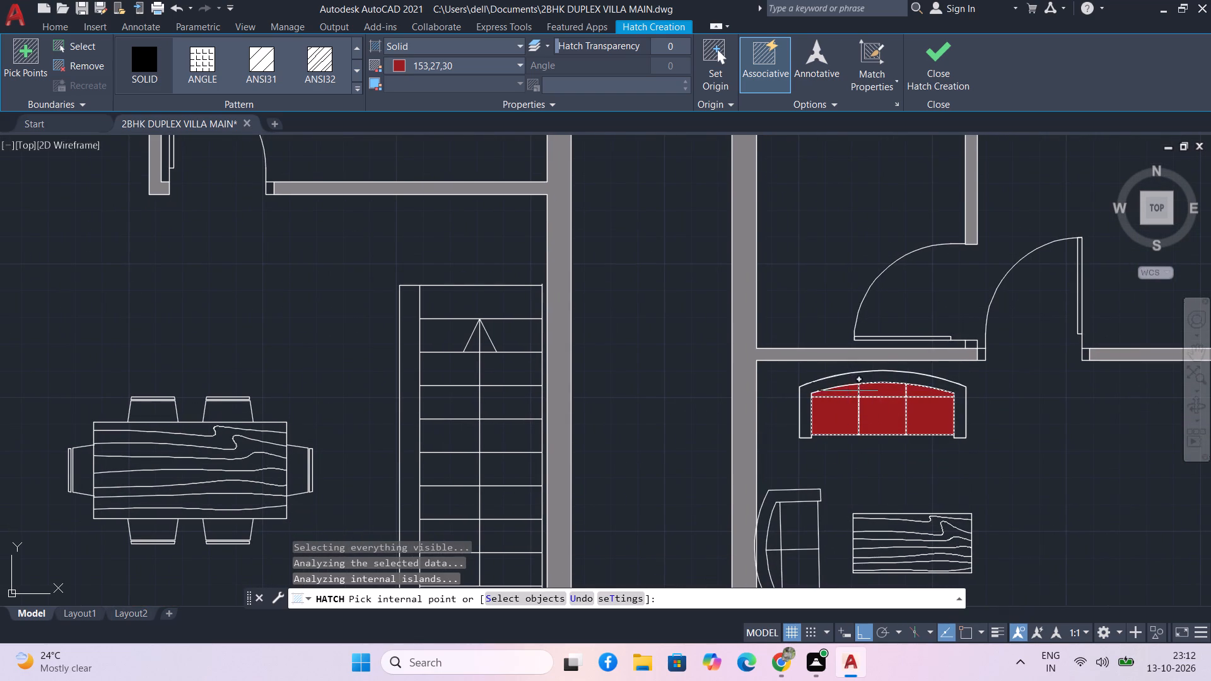
pyautogui.click(848, 391)
pyautogui.click(843, 381)
# Fill the seats, back and armrests of the right plan's two-seat sofa with the red solid hatch.
pyautogui.moveTo(817, 488); pyautogui.dragTo(828, 374, button='middle')
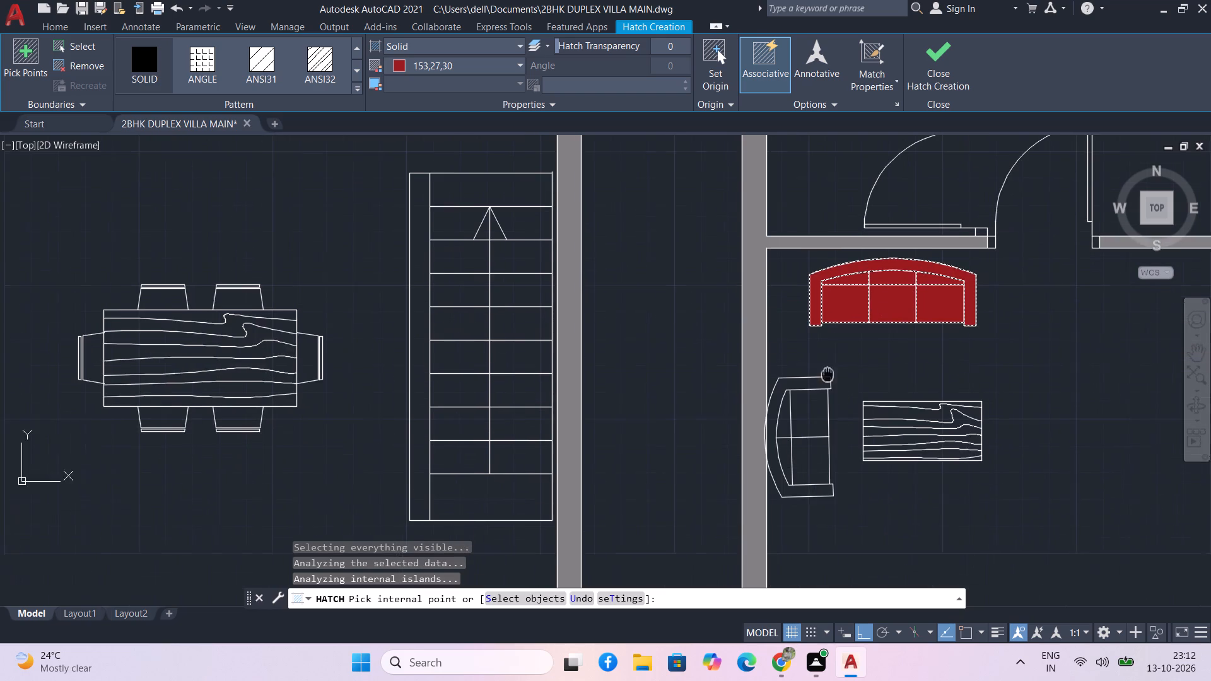
pyautogui.click(814, 412)
pyautogui.click(817, 462)
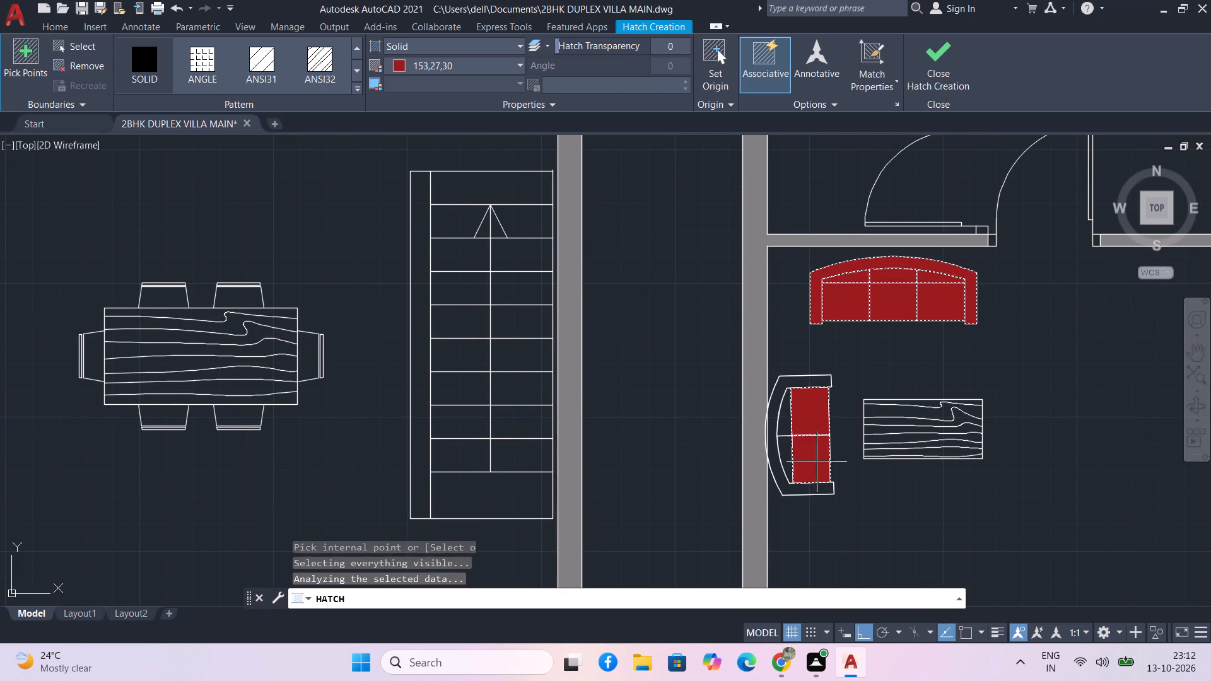
pyautogui.click(786, 448)
pyautogui.click(786, 424)
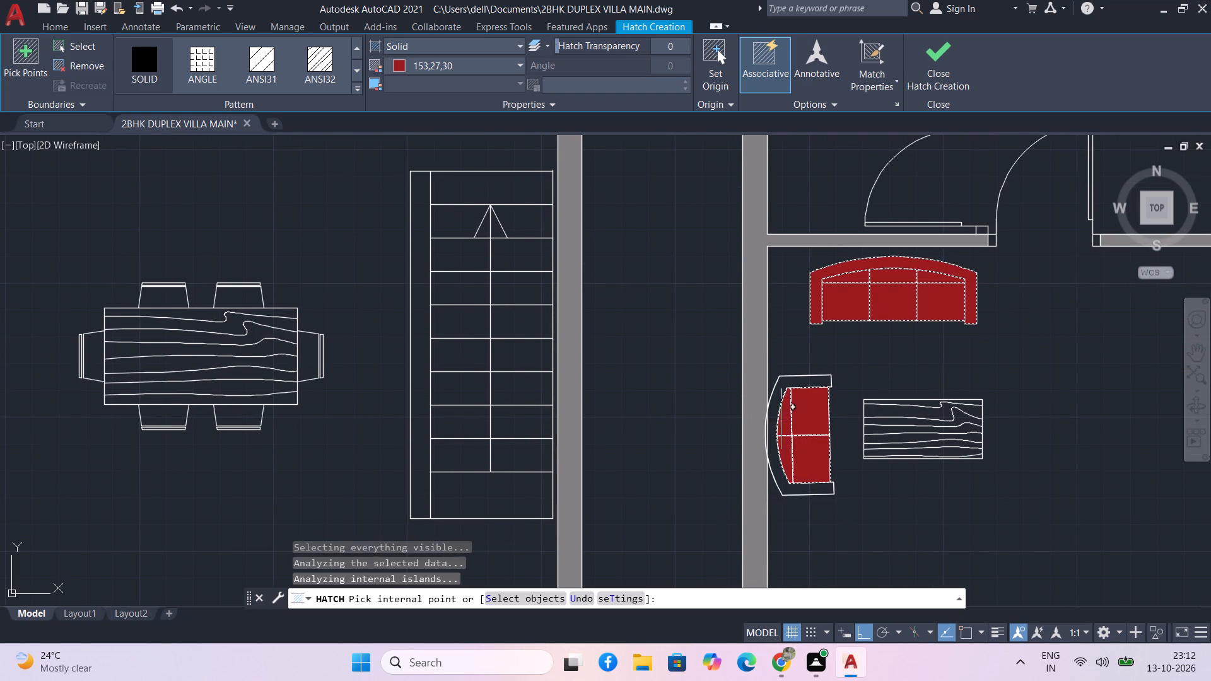
pyautogui.click(776, 415)
# Fill the seats of all four chairs around the right plan's desk, plus the two large chairs' backrests, with the red solid hatch.
pyautogui.scroll(-1, 855, 463)
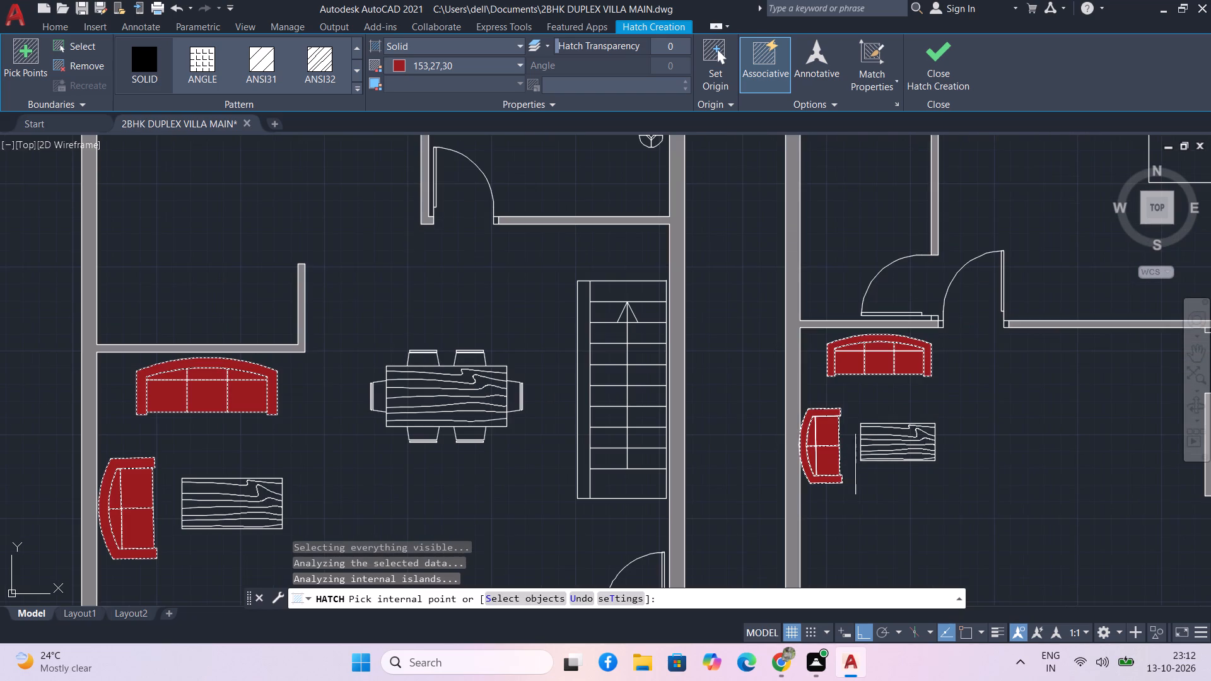
pyautogui.scroll(-1, 859, 484)
pyautogui.moveTo(859, 484); pyautogui.dragTo(832, 392, button='middle')
pyautogui.scroll(-1, 832, 392)
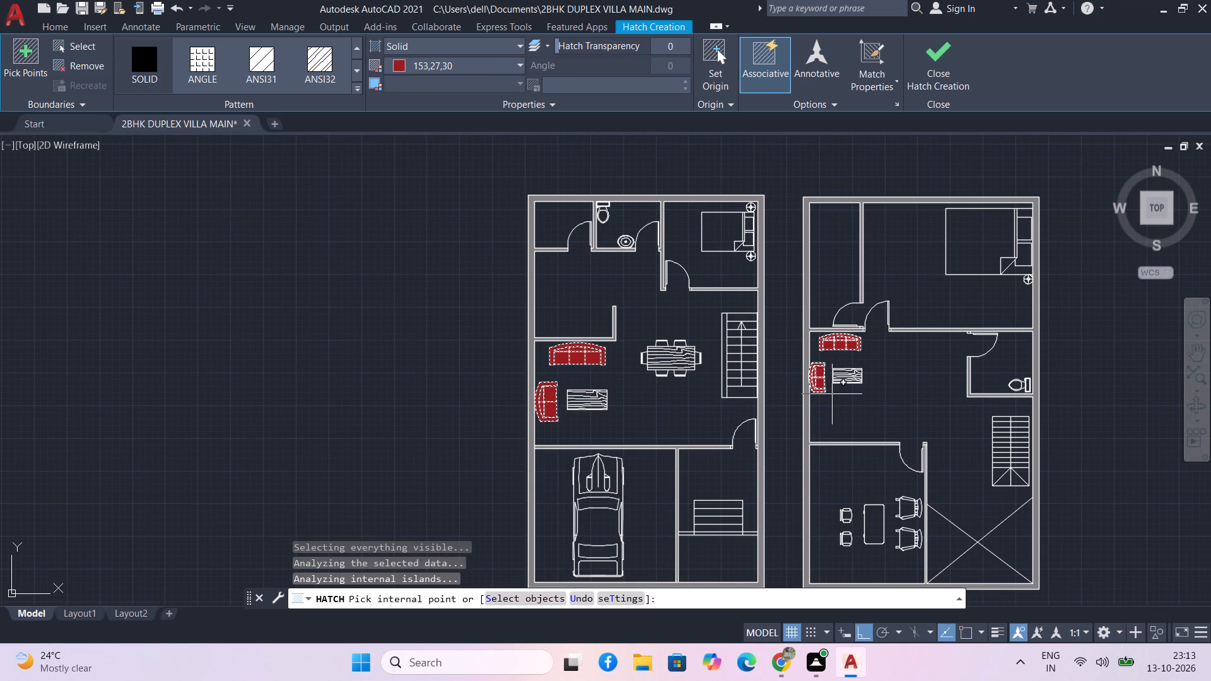
pyautogui.moveTo(844, 420); pyautogui.dragTo(828, 383, button='middle')
pyautogui.scroll(3, 845, 472)
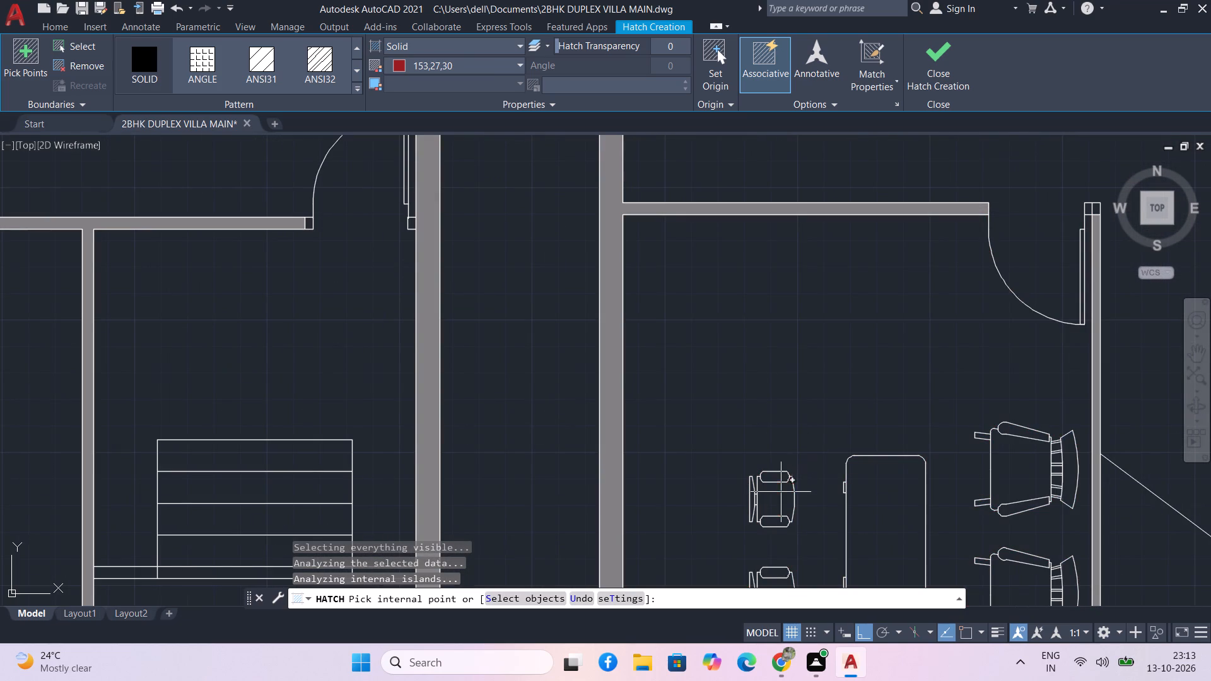
pyautogui.moveTo(780, 492); pyautogui.dragTo(765, 410, button='middle')
pyautogui.click(766, 426)
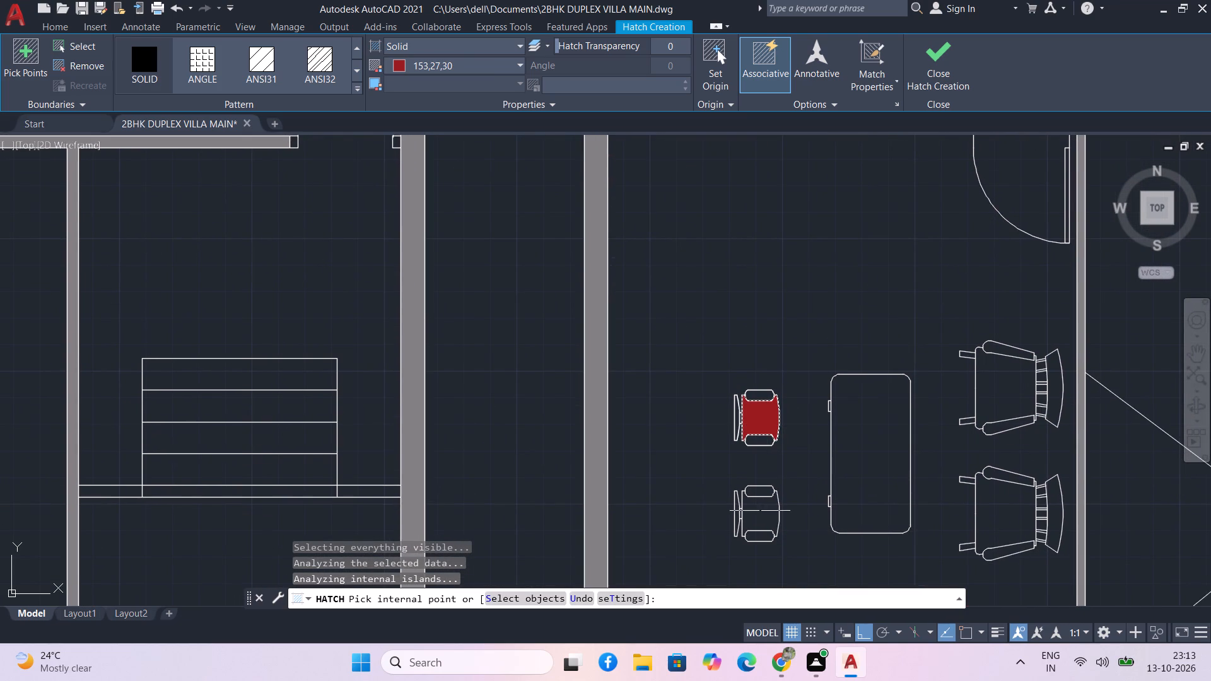
pyautogui.click(760, 513)
pyautogui.click(1010, 523)
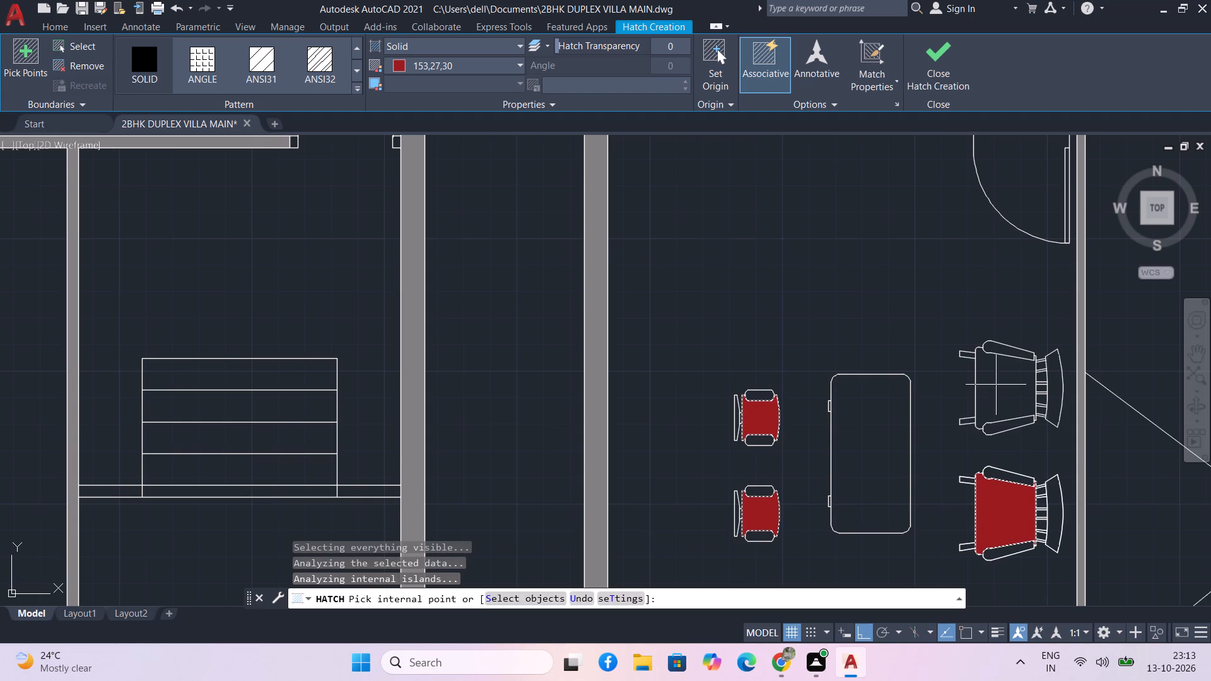
pyautogui.click(996, 383)
pyautogui.click(1051, 532)
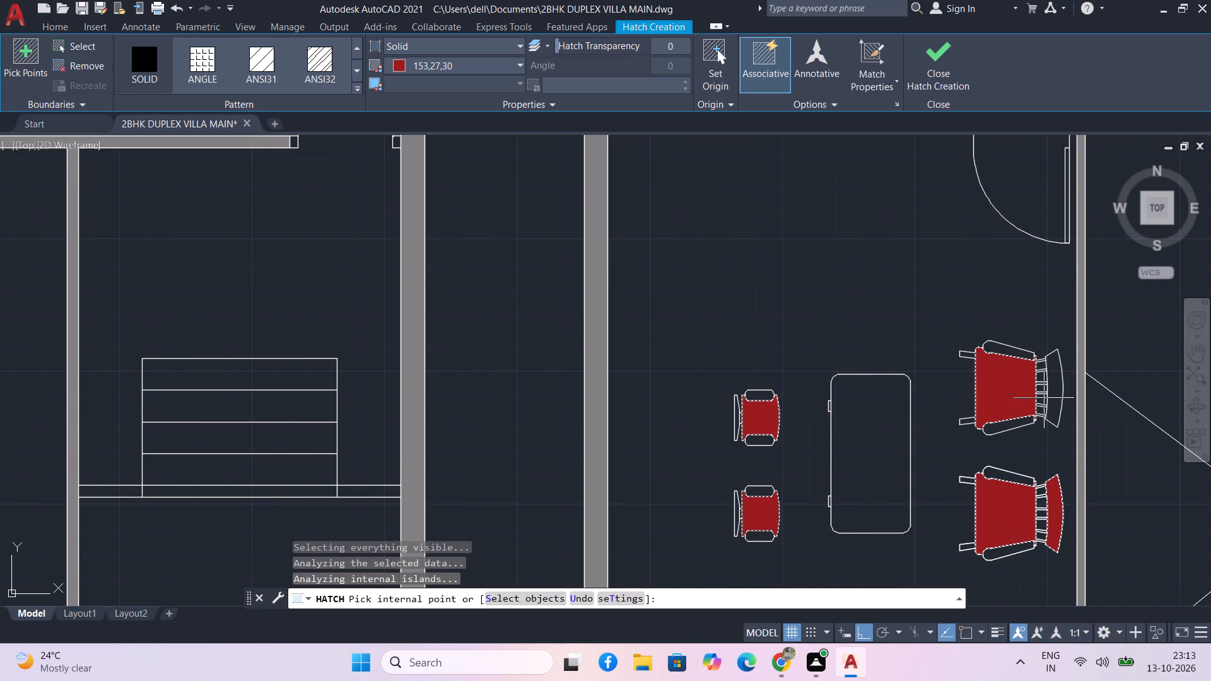
pyautogui.click(1050, 390)
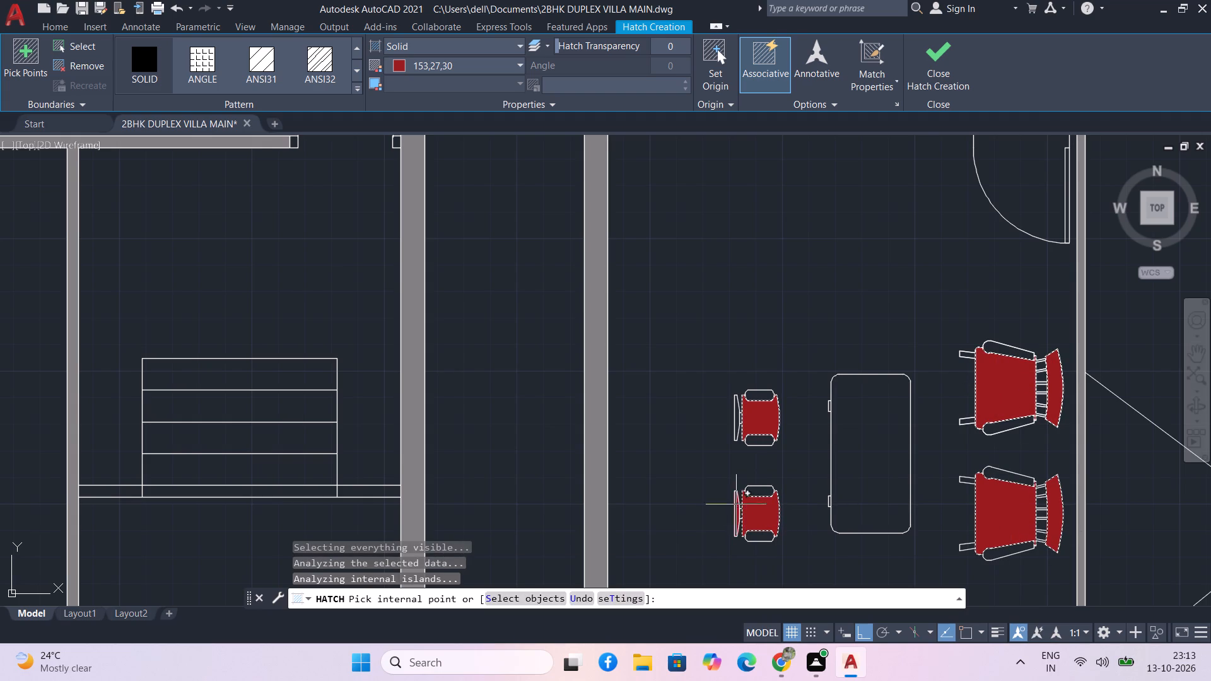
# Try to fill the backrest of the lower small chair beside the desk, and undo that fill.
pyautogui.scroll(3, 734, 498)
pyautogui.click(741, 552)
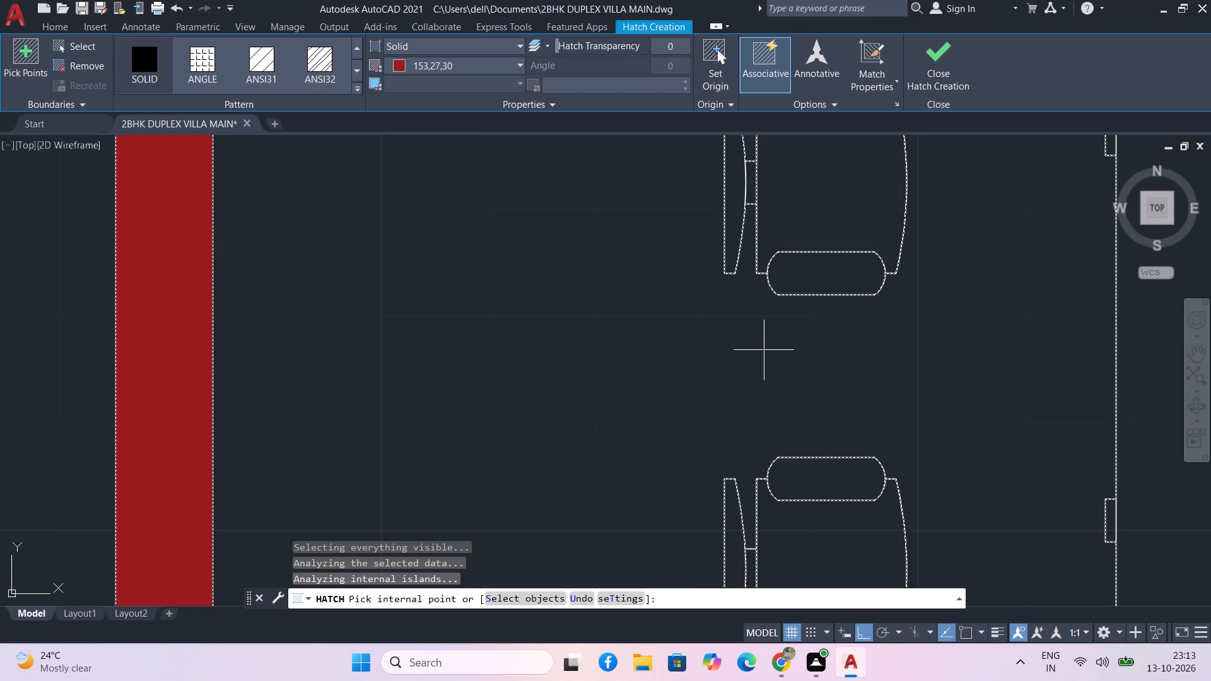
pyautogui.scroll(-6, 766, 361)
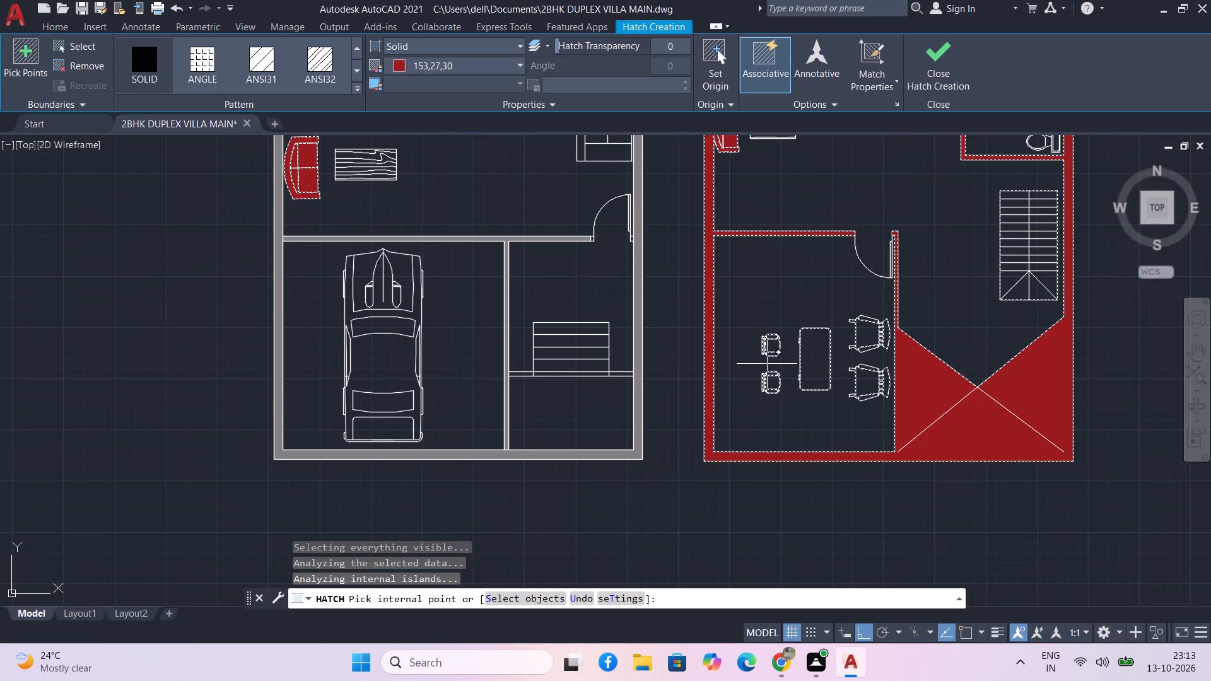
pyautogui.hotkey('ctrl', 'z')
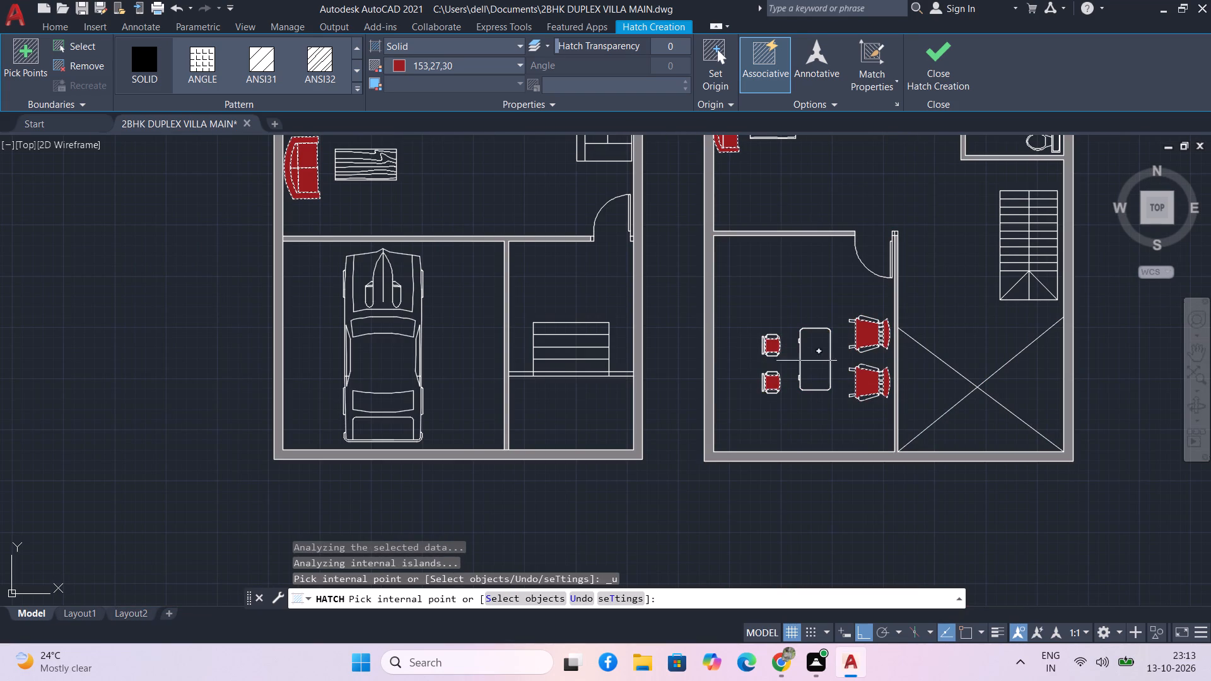
# Fill the backrest of the upper small chair beside the desk with the red solid hatch and finish the hatch.
pyautogui.scroll(6, 781, 351)
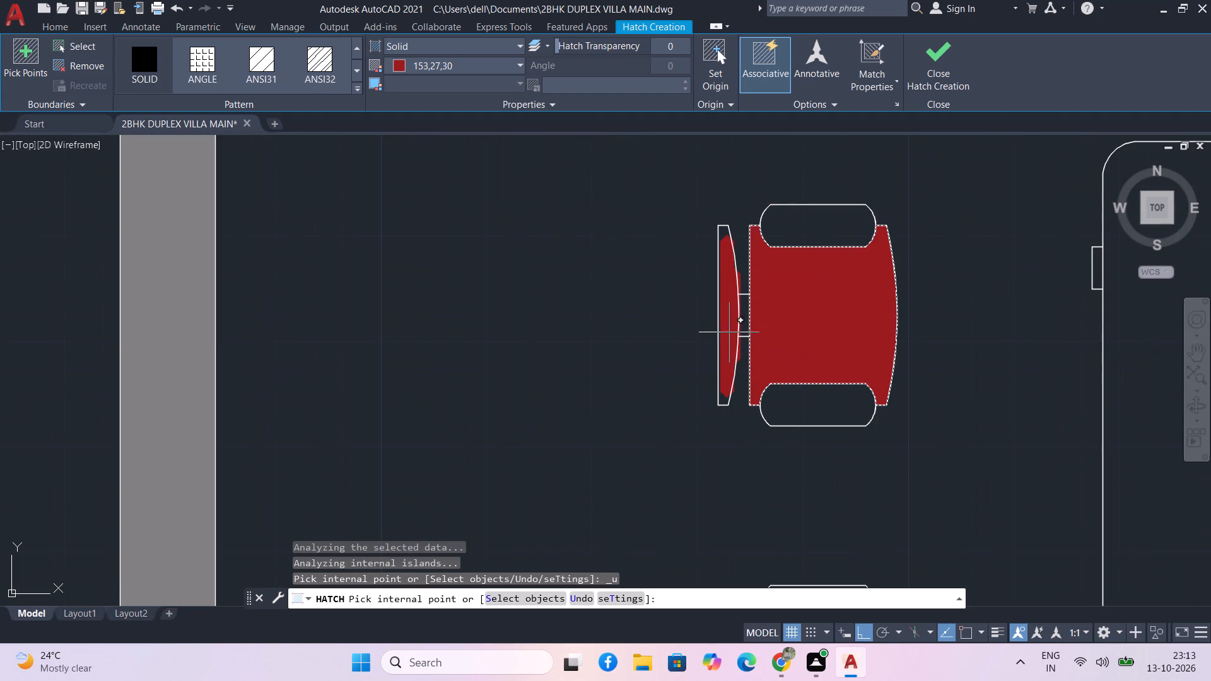
pyautogui.click(723, 333)
pyautogui.scroll(-6, 735, 390)
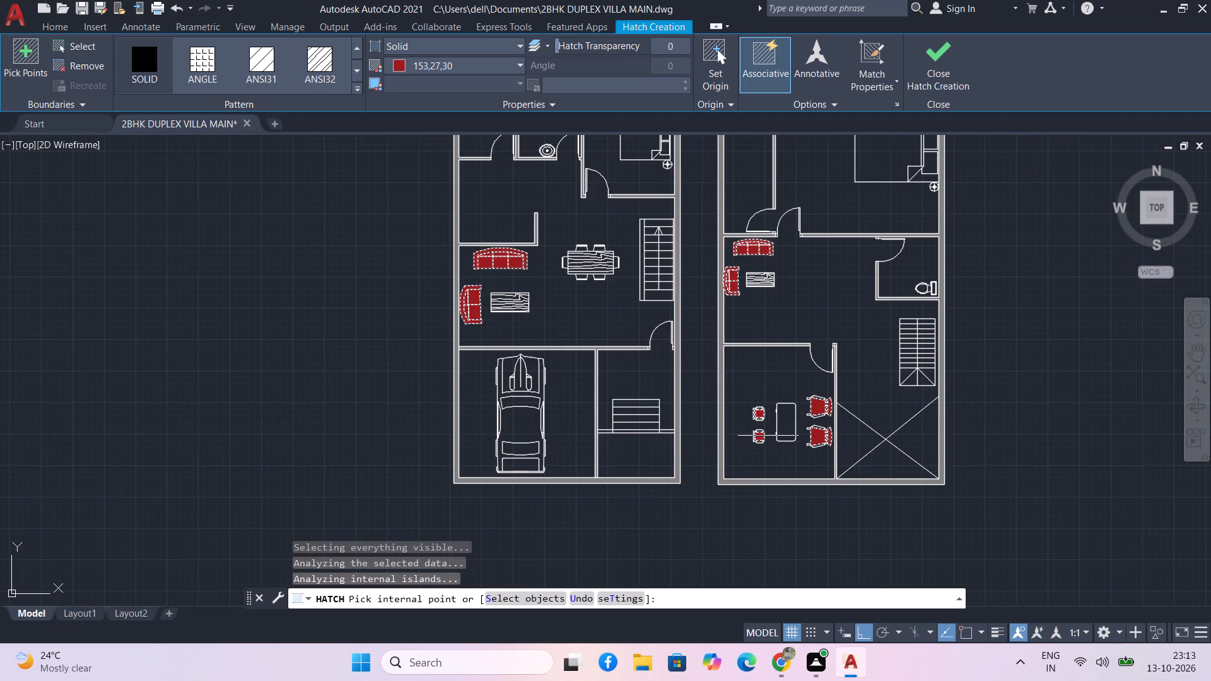
pyautogui.moveTo(799, 420); pyautogui.dragTo(799, 500, button='middle')
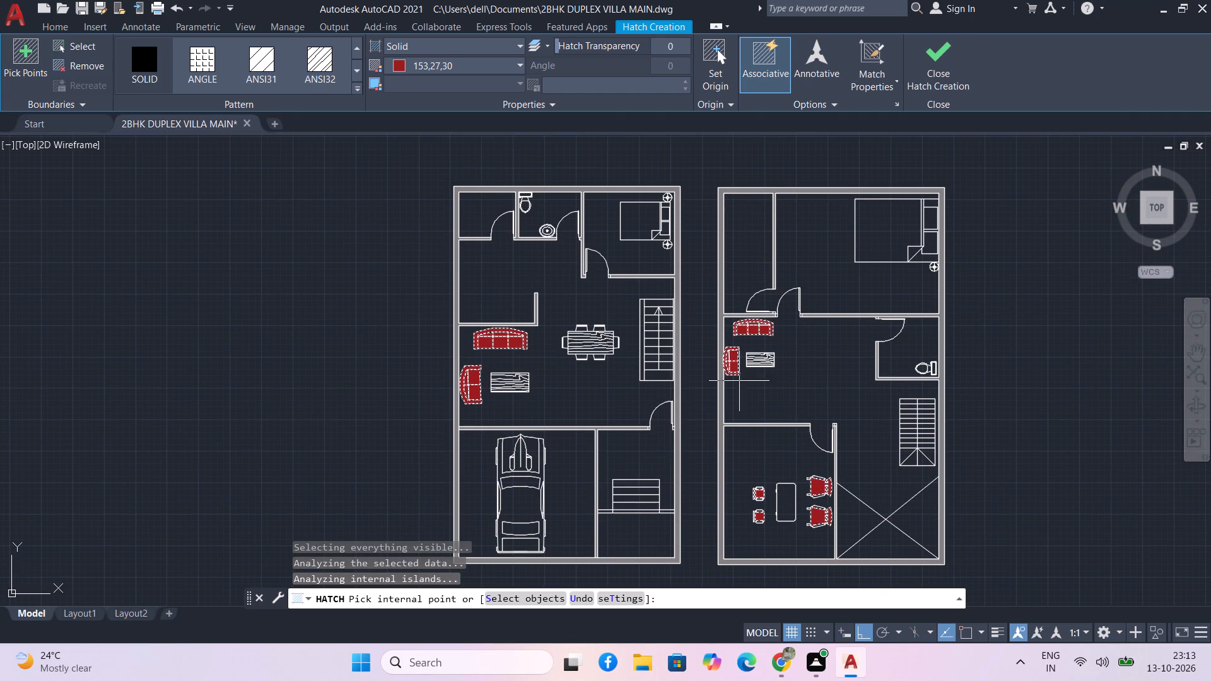
pyautogui.click(943, 52)
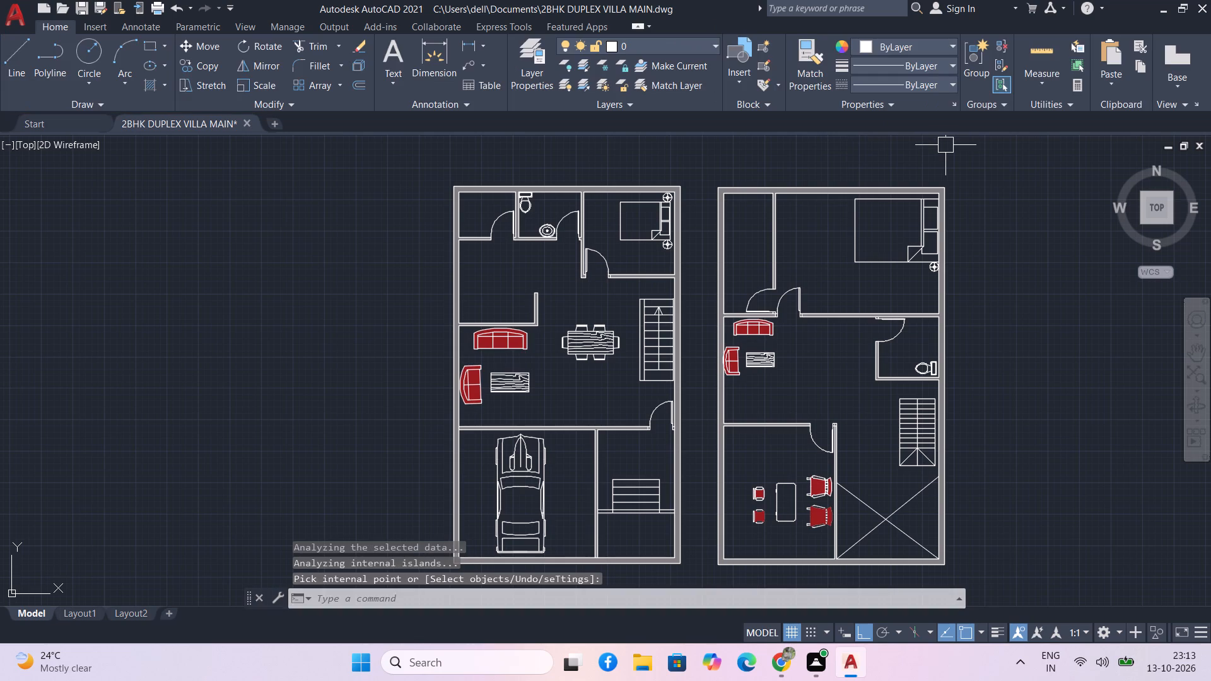
# Start a new solid hatch and set its colour to brown DIC 308 from the DIC COLOR GUIDE(R) color book.
pyautogui.write('H')
pyautogui.press('space')
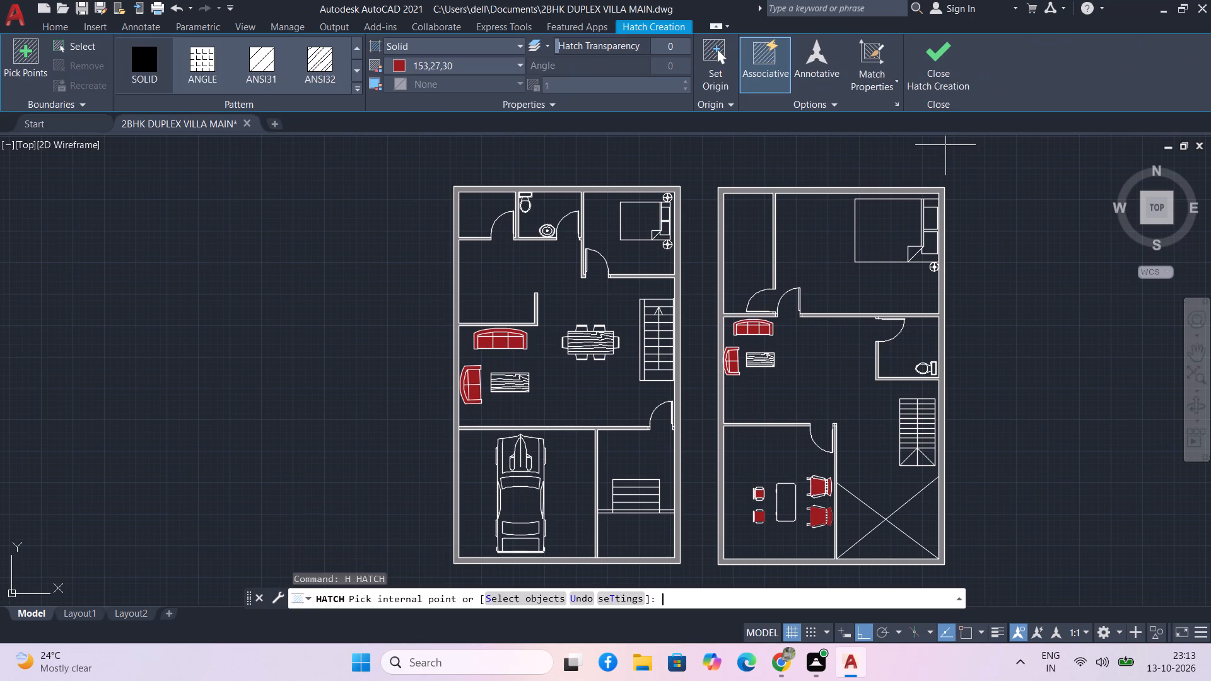
pyautogui.click(489, 69)
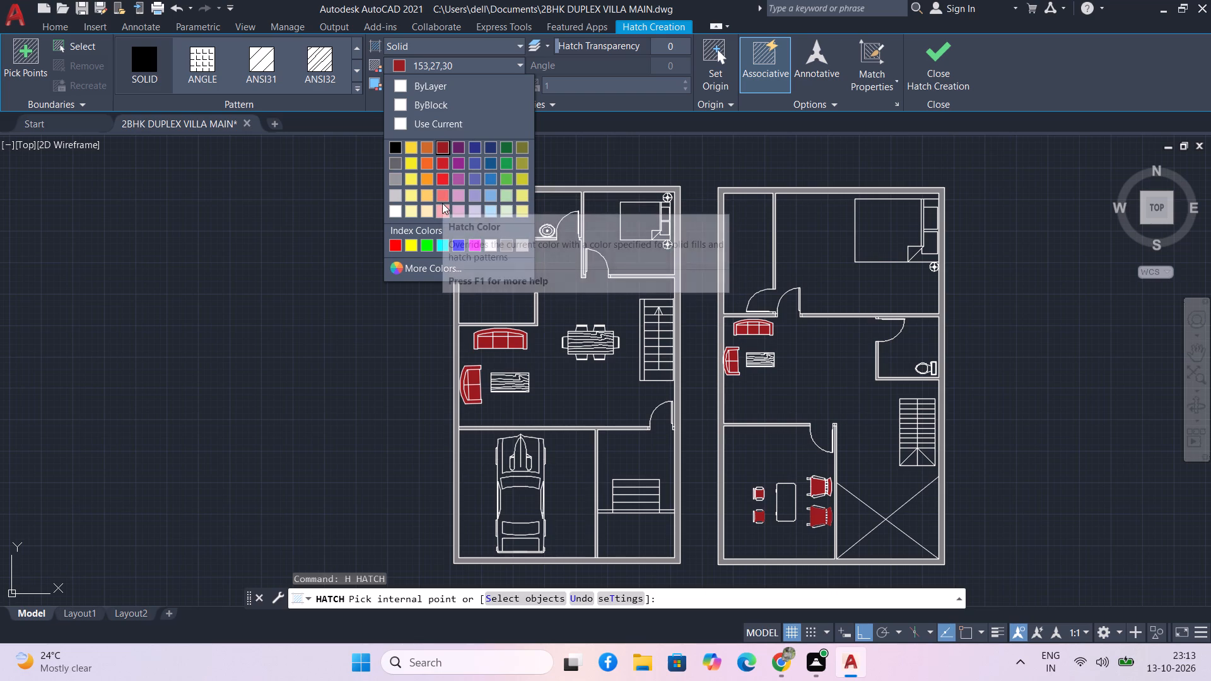
pyautogui.click(441, 262)
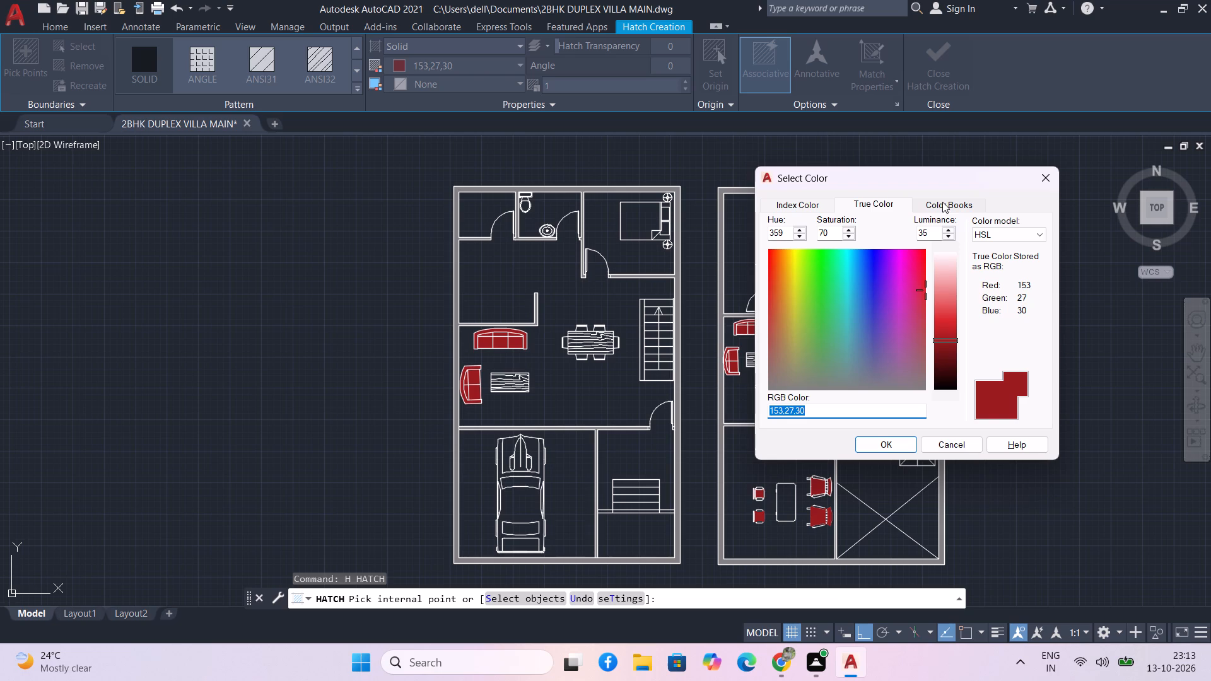
pyautogui.click(942, 202)
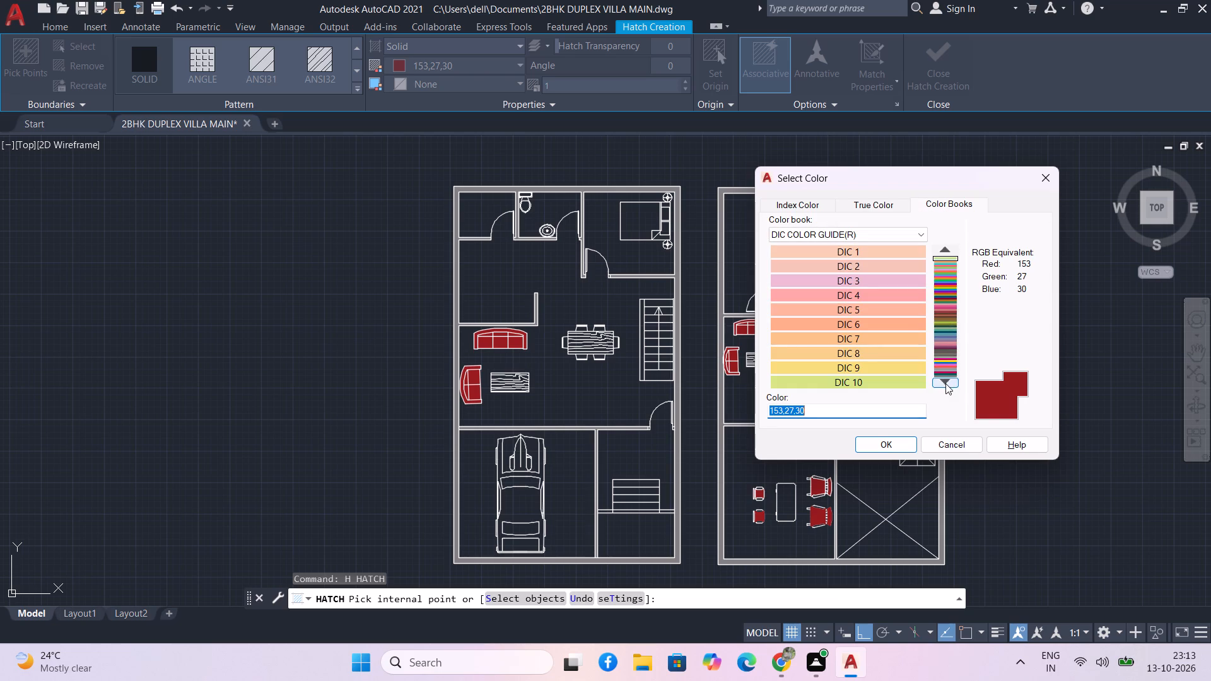
pyautogui.click(945, 313)
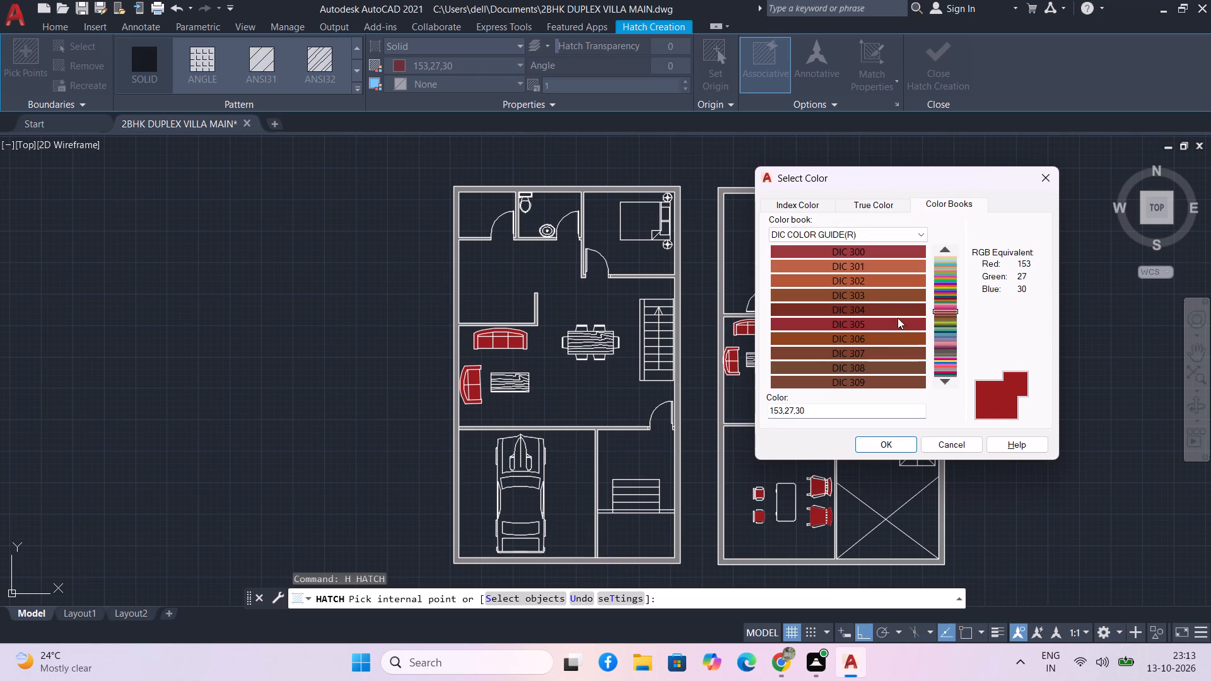
pyautogui.scroll(-1, 881, 351)
pyautogui.click(887, 369)
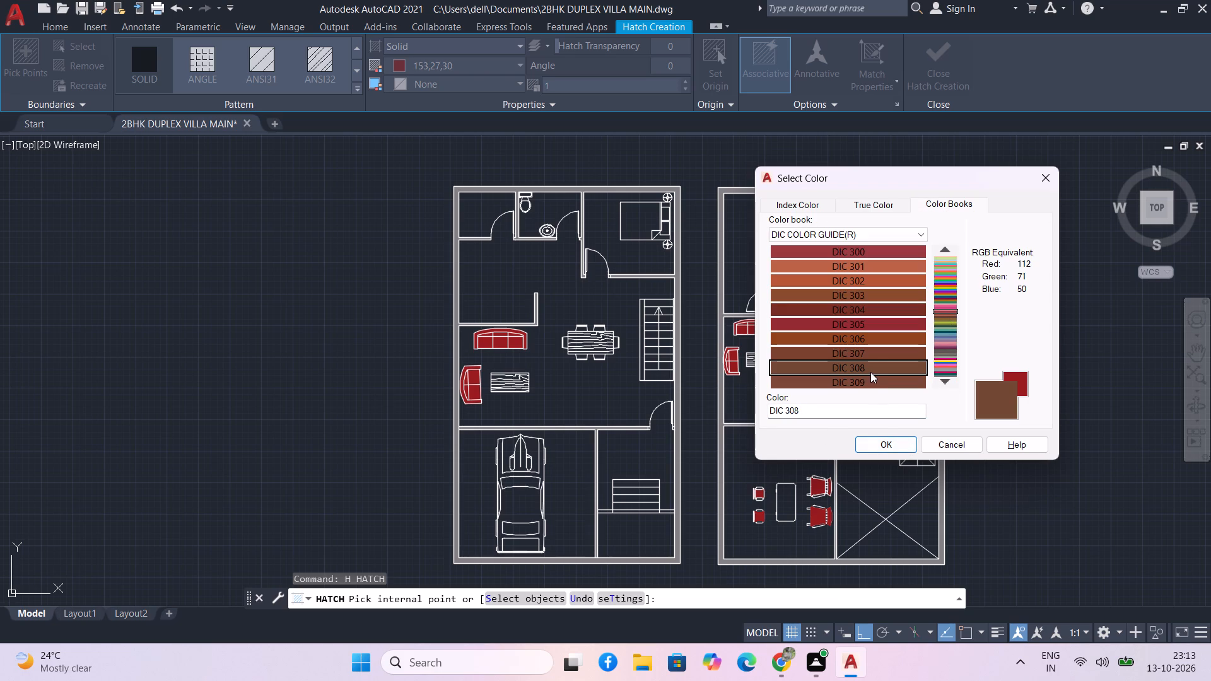
pyautogui.click(892, 440)
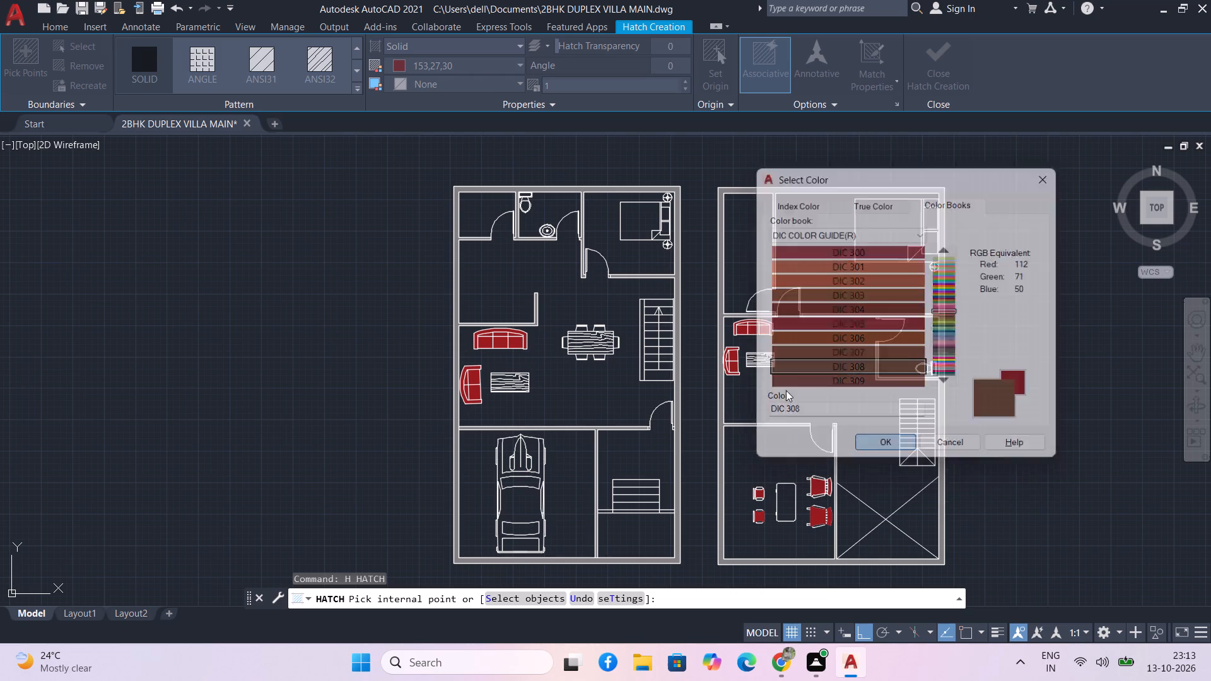
# Fill all the wood-grain strips of the left plan's dining table with the brown DIC 308 solid hatch.
pyautogui.scroll(3, 602, 344)
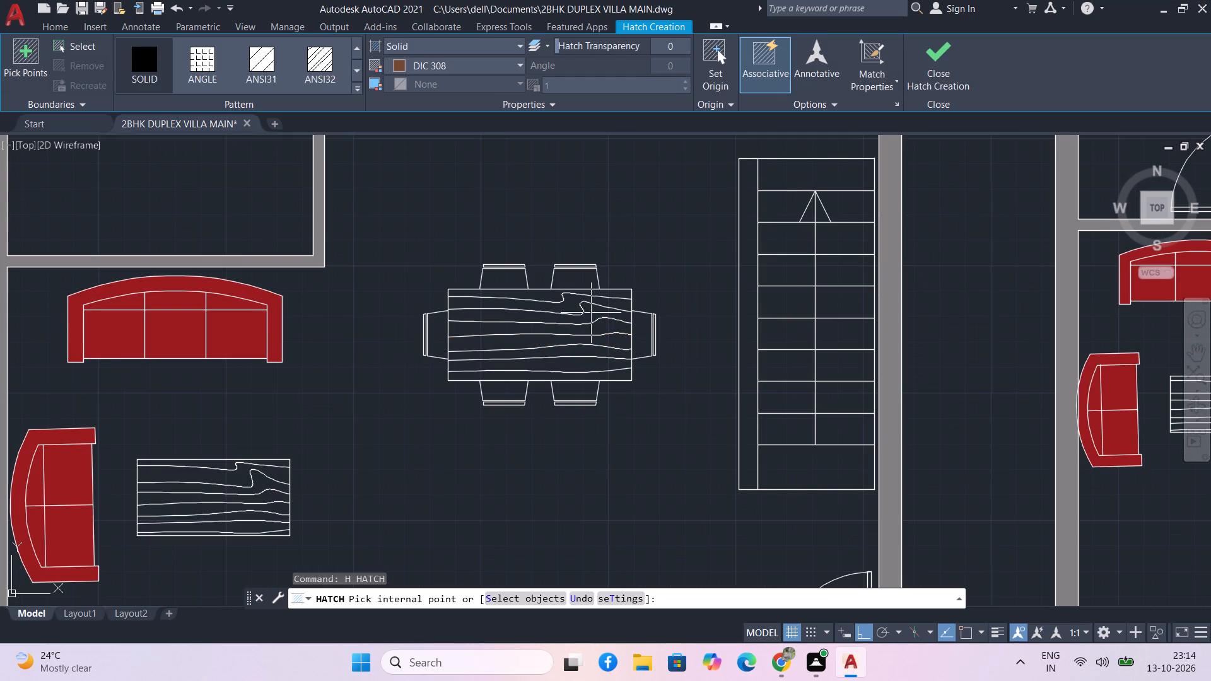
pyautogui.click(578, 303)
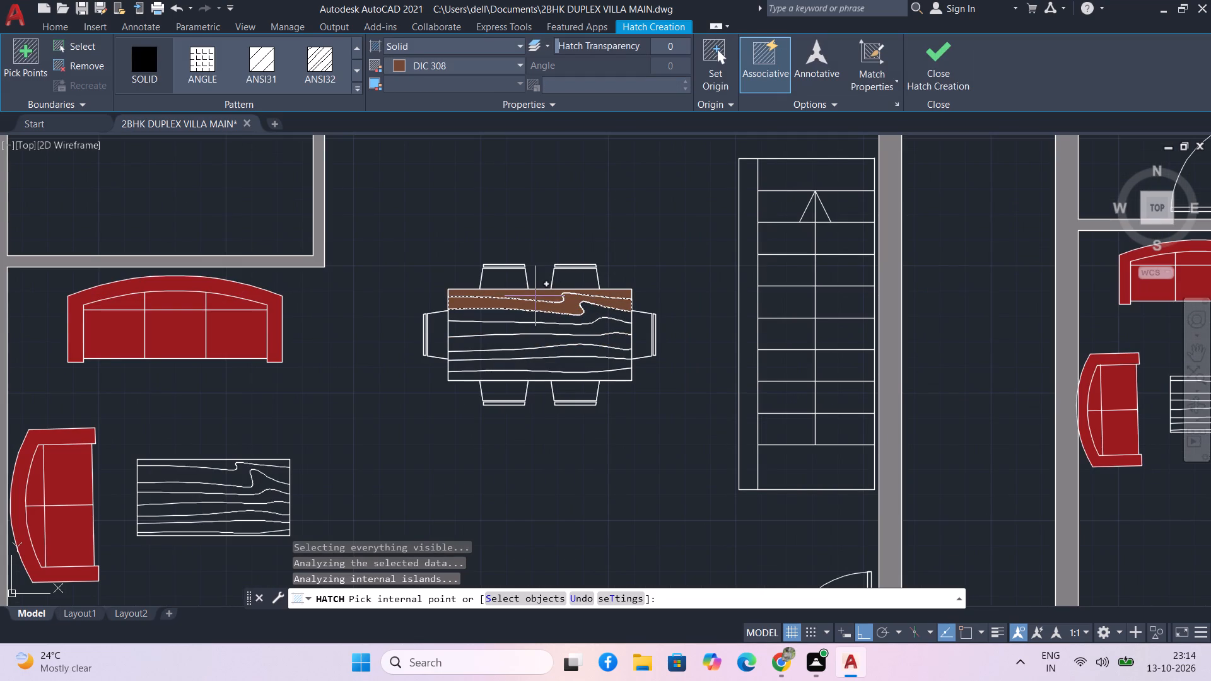
pyautogui.click(535, 296)
pyautogui.click(552, 320)
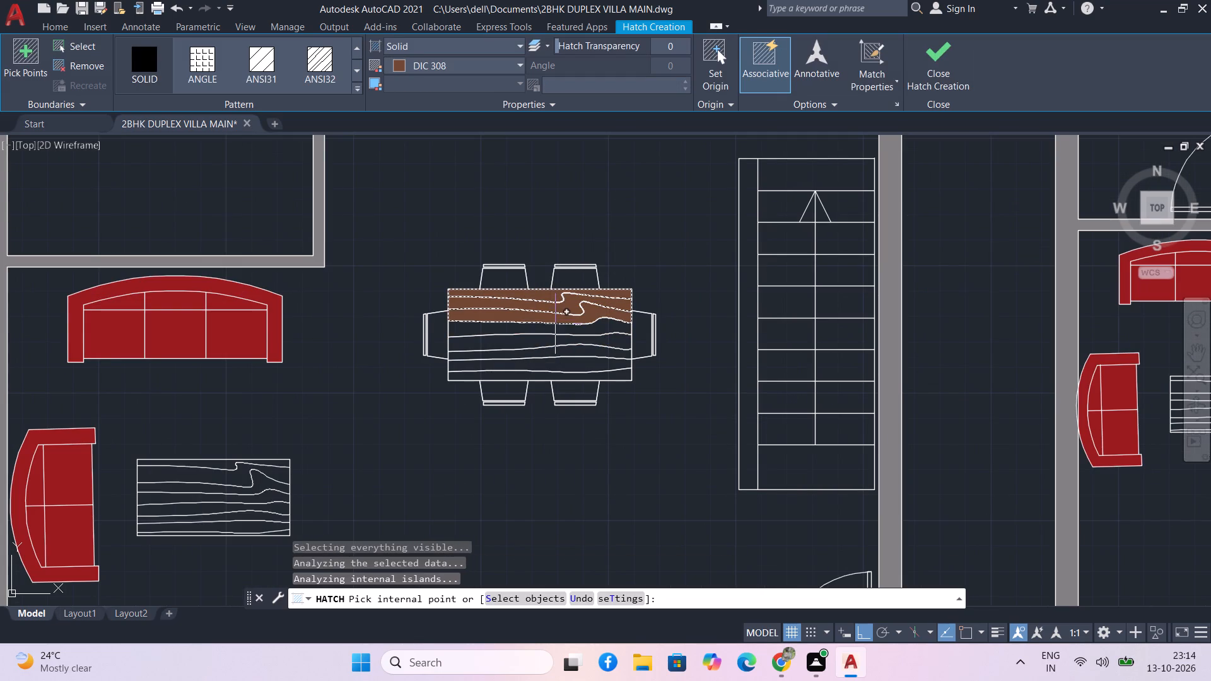
pyautogui.click(557, 321)
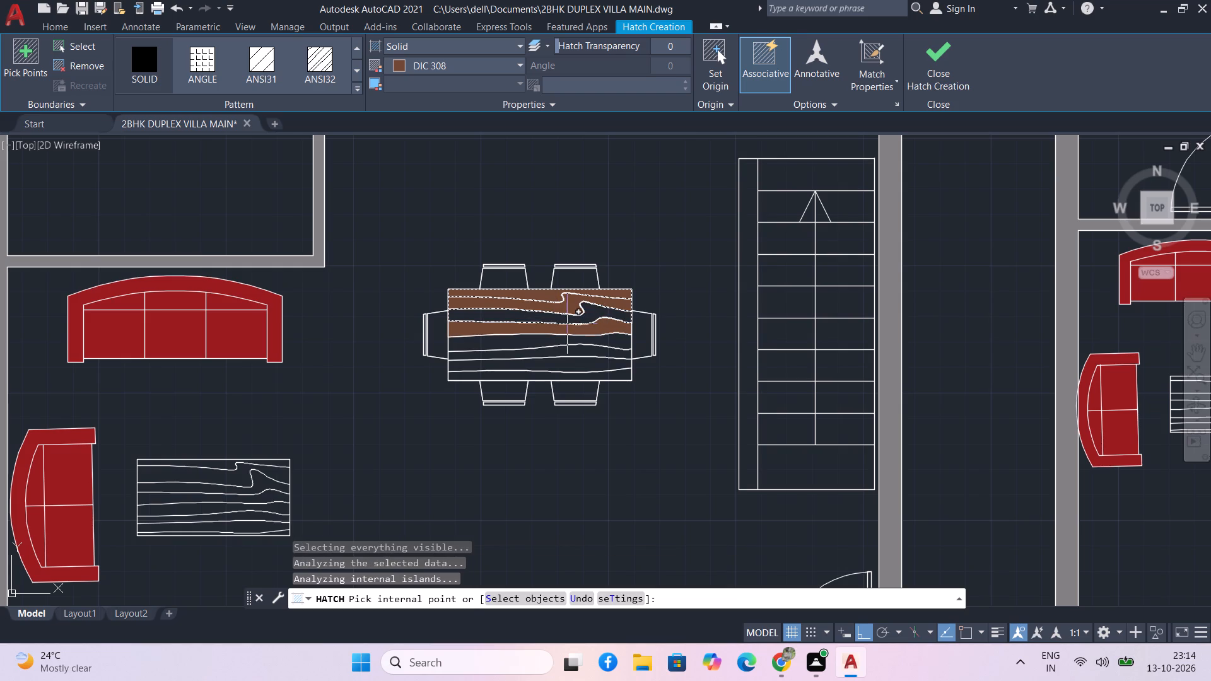
pyautogui.click(576, 322)
pyautogui.scroll(3, 588, 315)
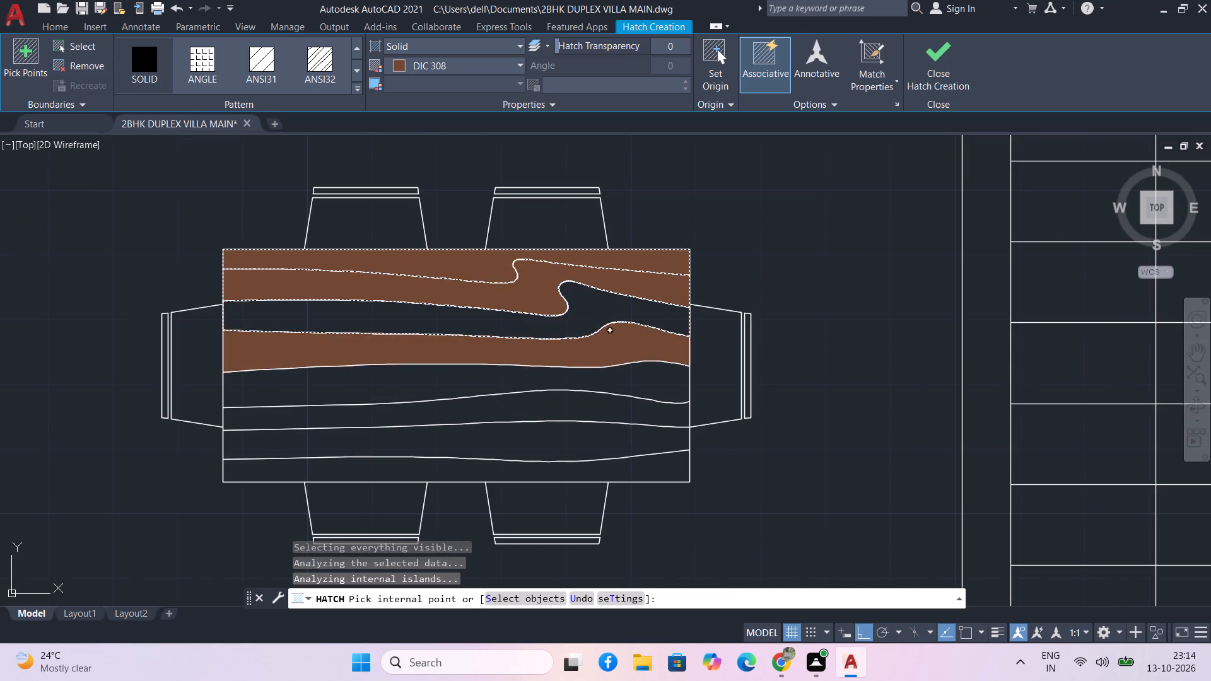
pyautogui.click(596, 316)
pyautogui.click(606, 342)
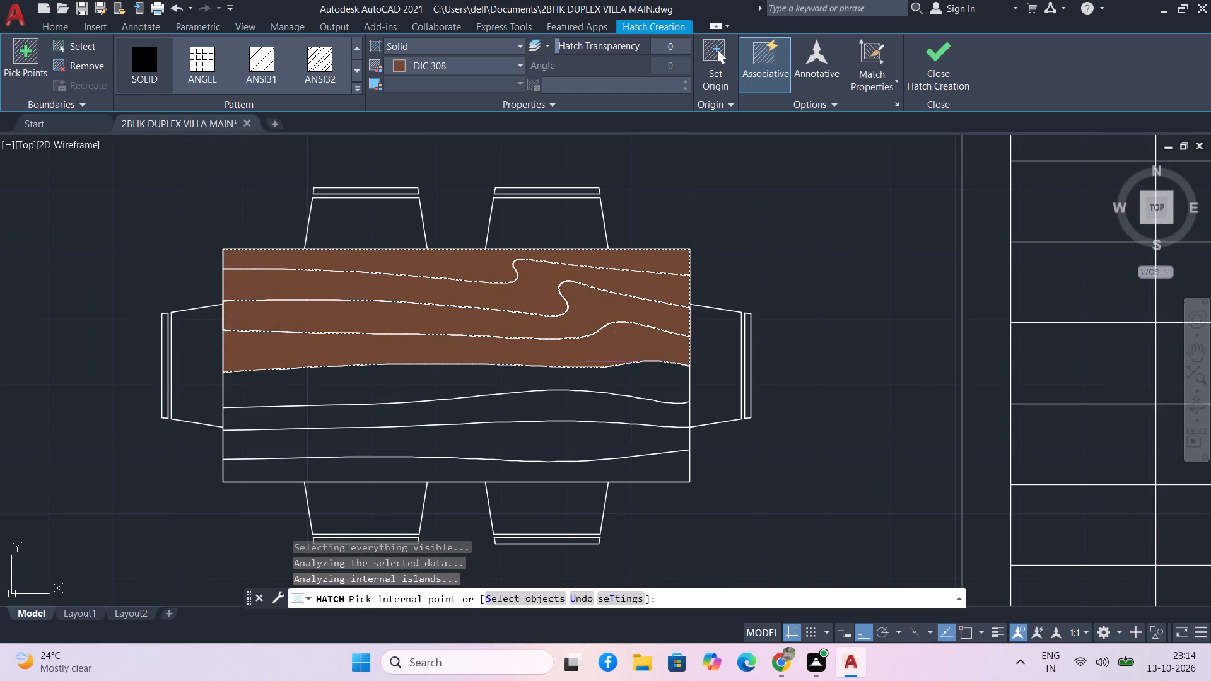
pyautogui.click(629, 370)
pyautogui.click(635, 412)
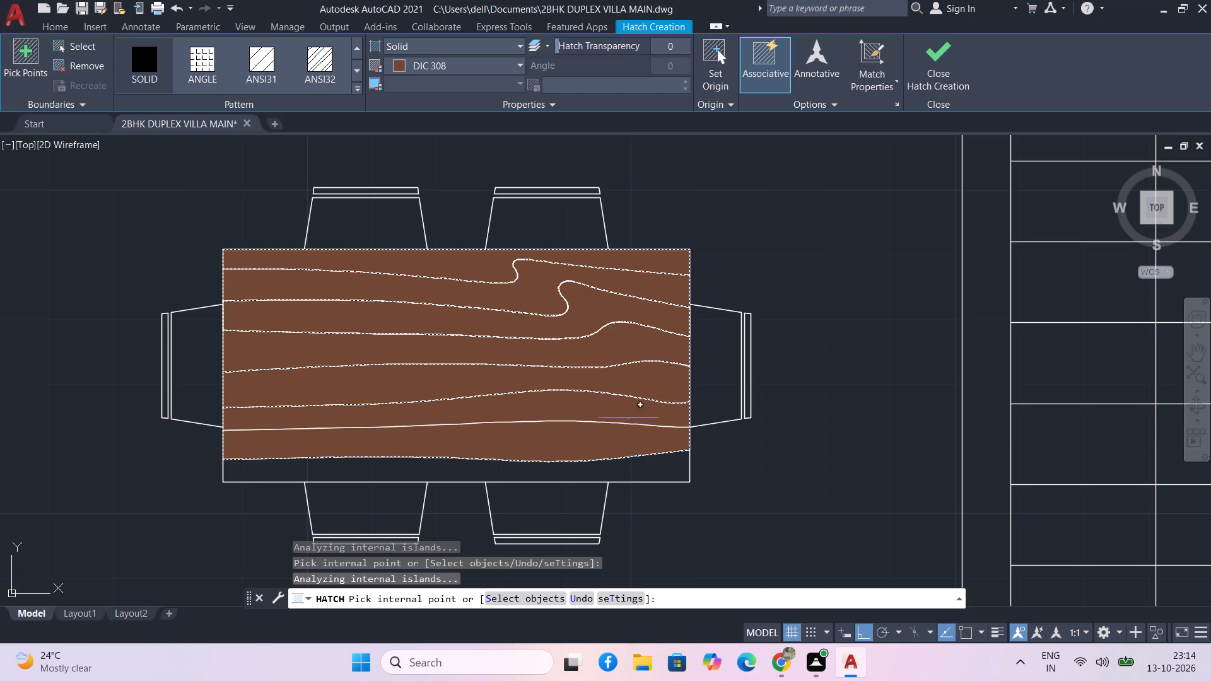
pyautogui.click(643, 463)
pyautogui.scroll(-2, 586, 402)
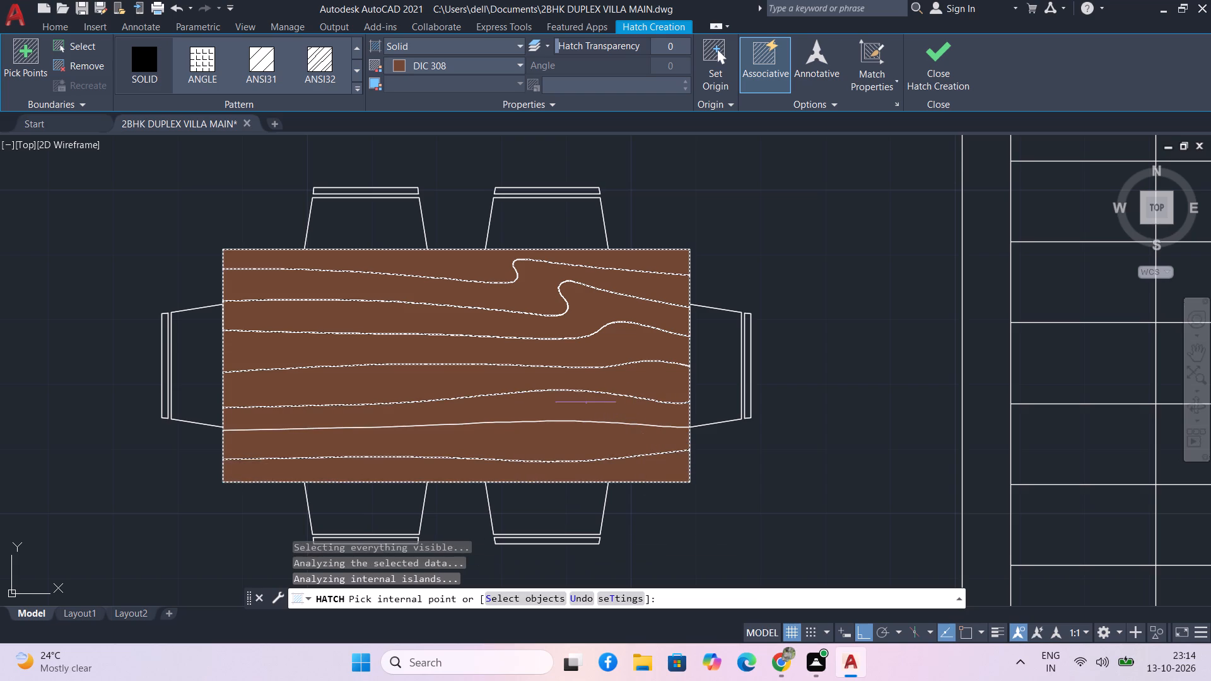
# Fill all the wood-grain strips of the left plan's coffee table with the brown DIC 308 solid hatch.
pyautogui.scroll(-1, 586, 402)
pyautogui.scroll(-2, 436, 409)
pyautogui.moveTo(342, 469); pyautogui.dragTo(435, 395, button='middle')
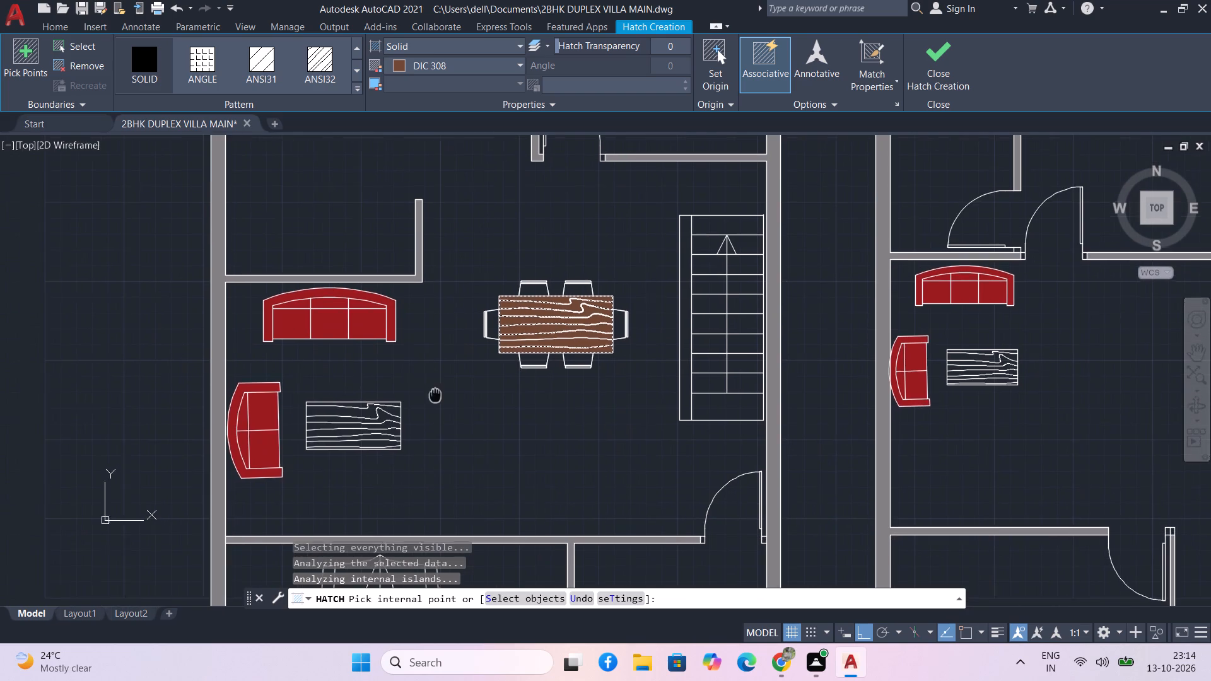
pyautogui.scroll(3, 390, 405)
pyautogui.moveTo(363, 425); pyautogui.dragTo(457, 356, button='middle')
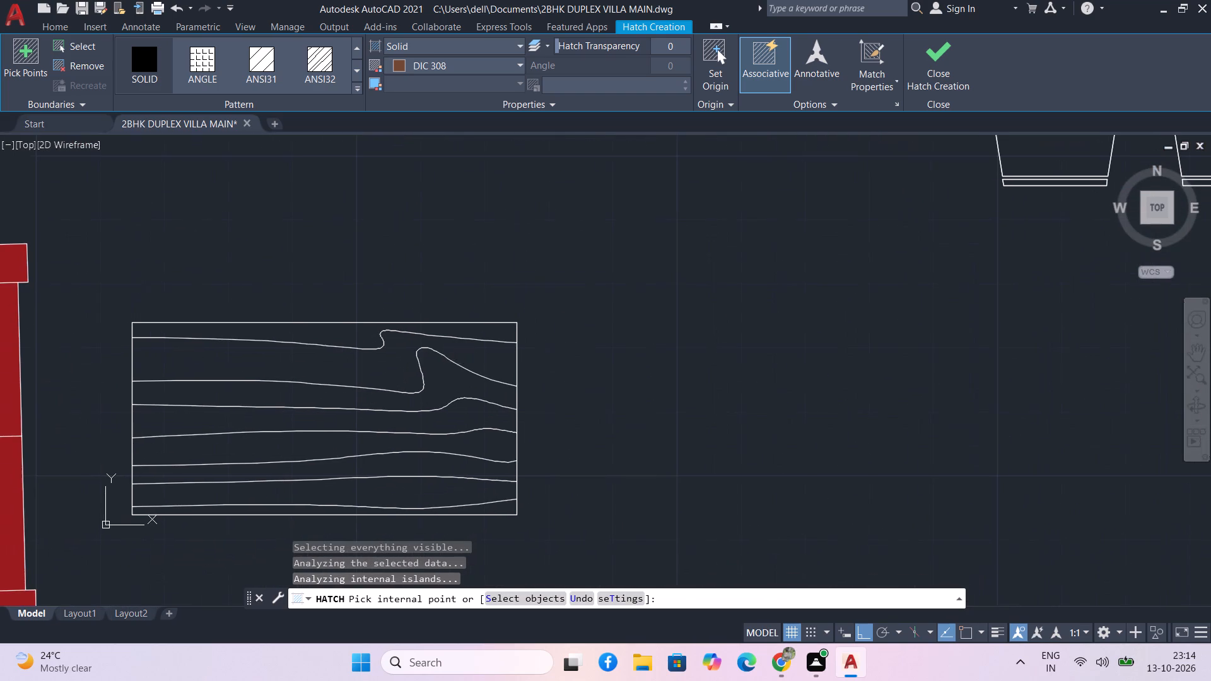
pyautogui.click(392, 373)
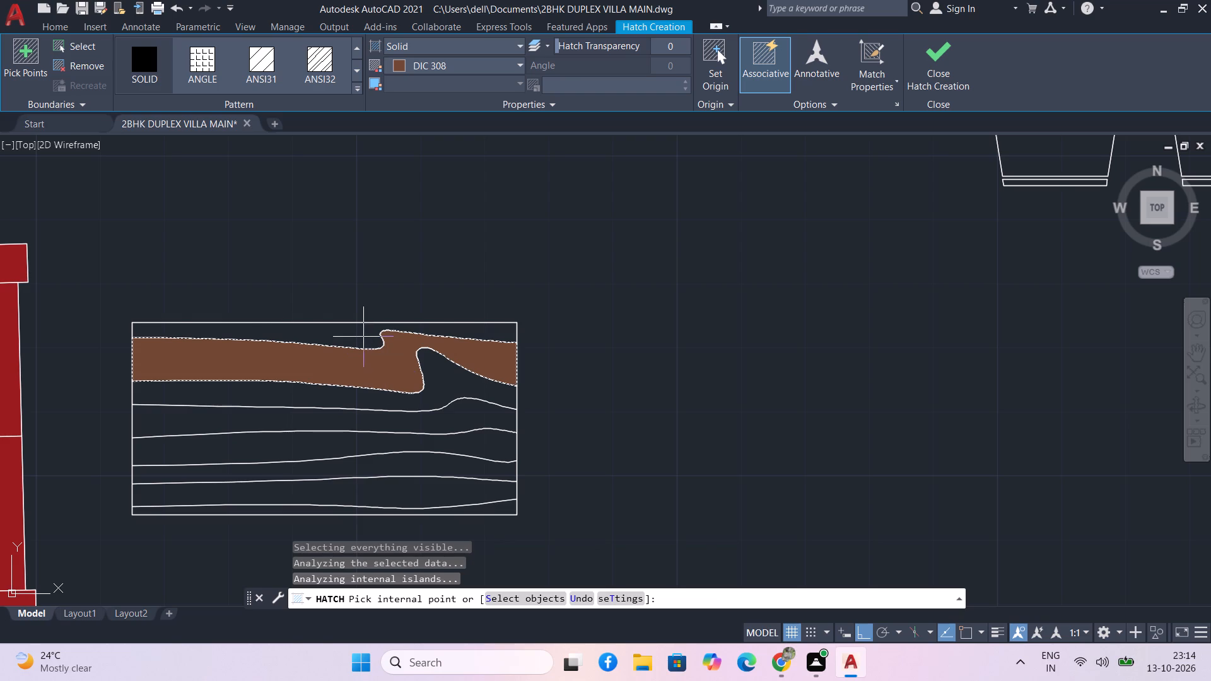
pyautogui.click(363, 337)
pyautogui.click(395, 401)
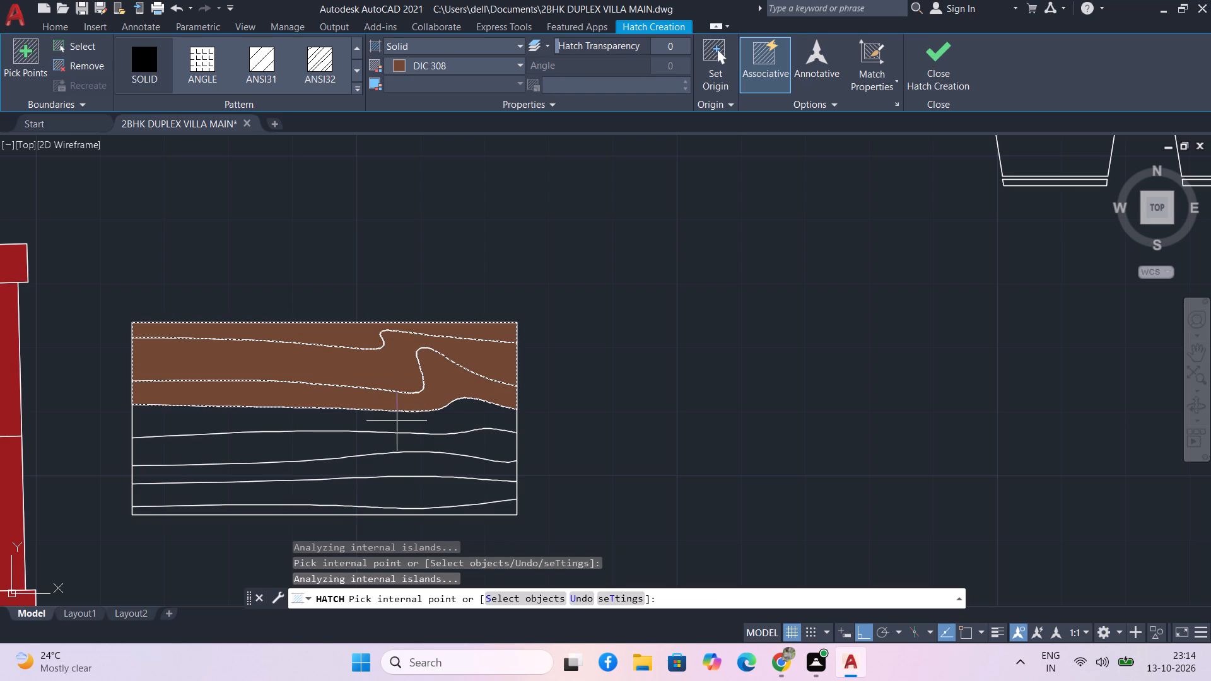
pyautogui.click(397, 422)
pyautogui.click(405, 438)
pyautogui.click(415, 463)
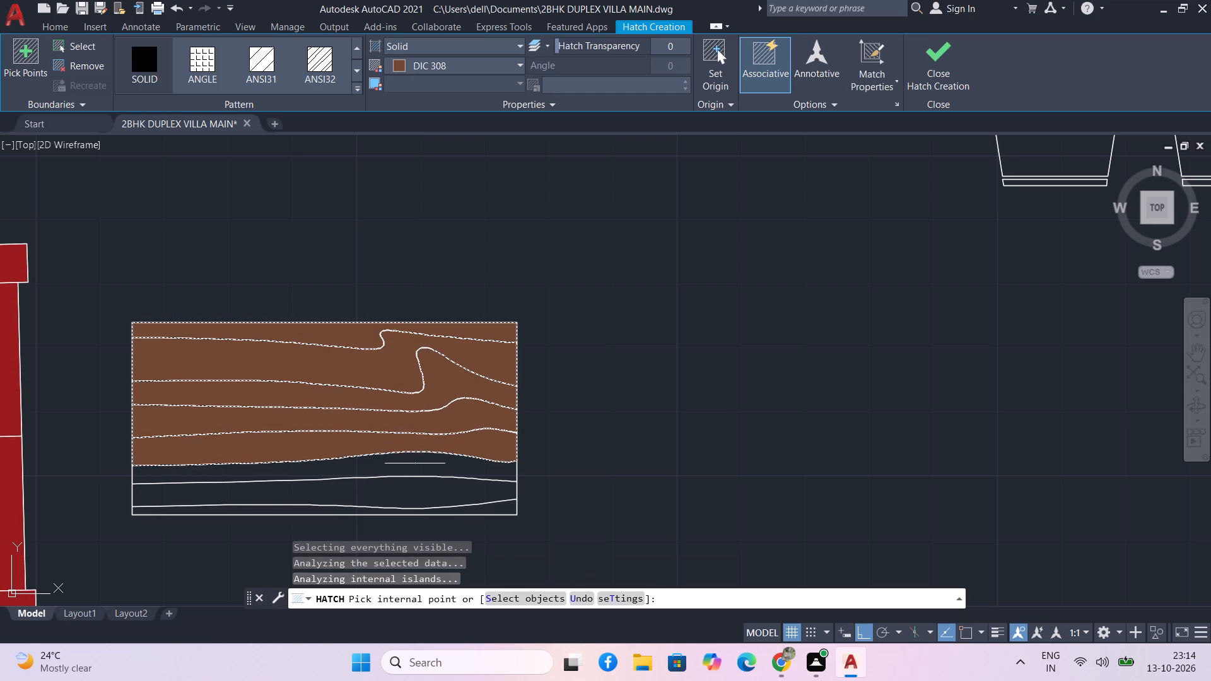
pyautogui.click(424, 490)
pyautogui.scroll(-3, 428, 475)
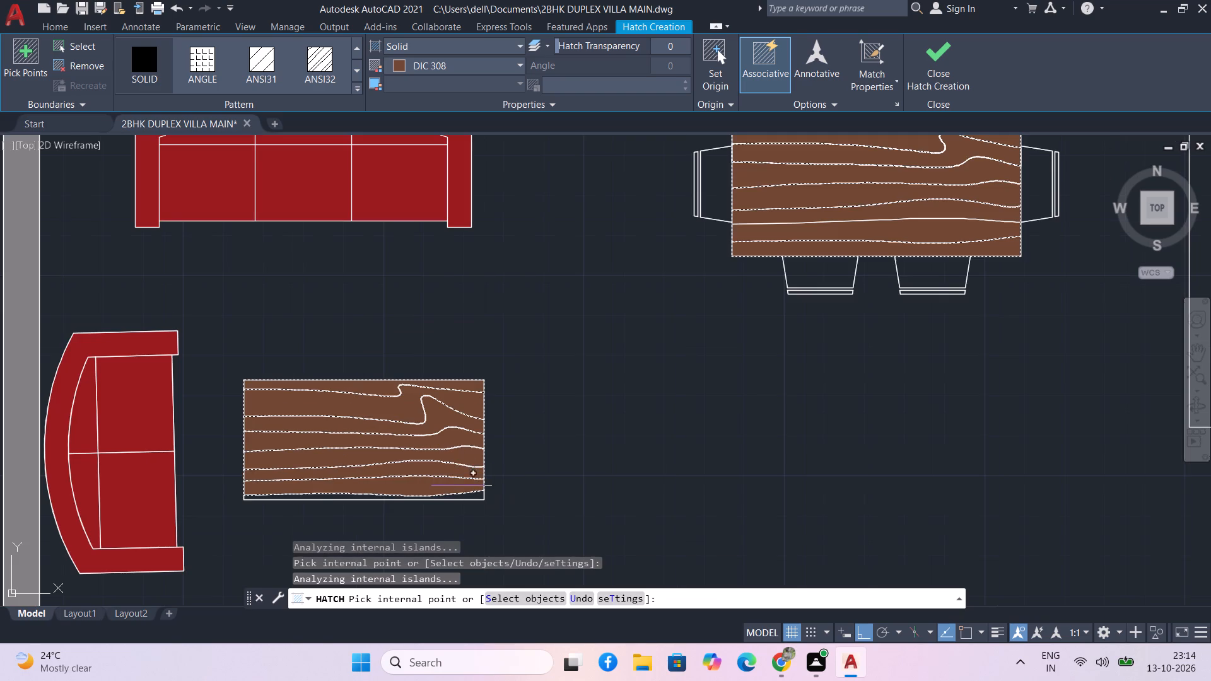
pyautogui.scroll(4, 462, 486)
pyautogui.moveTo(474, 494); pyautogui.dragTo(474, 386, button='middle')
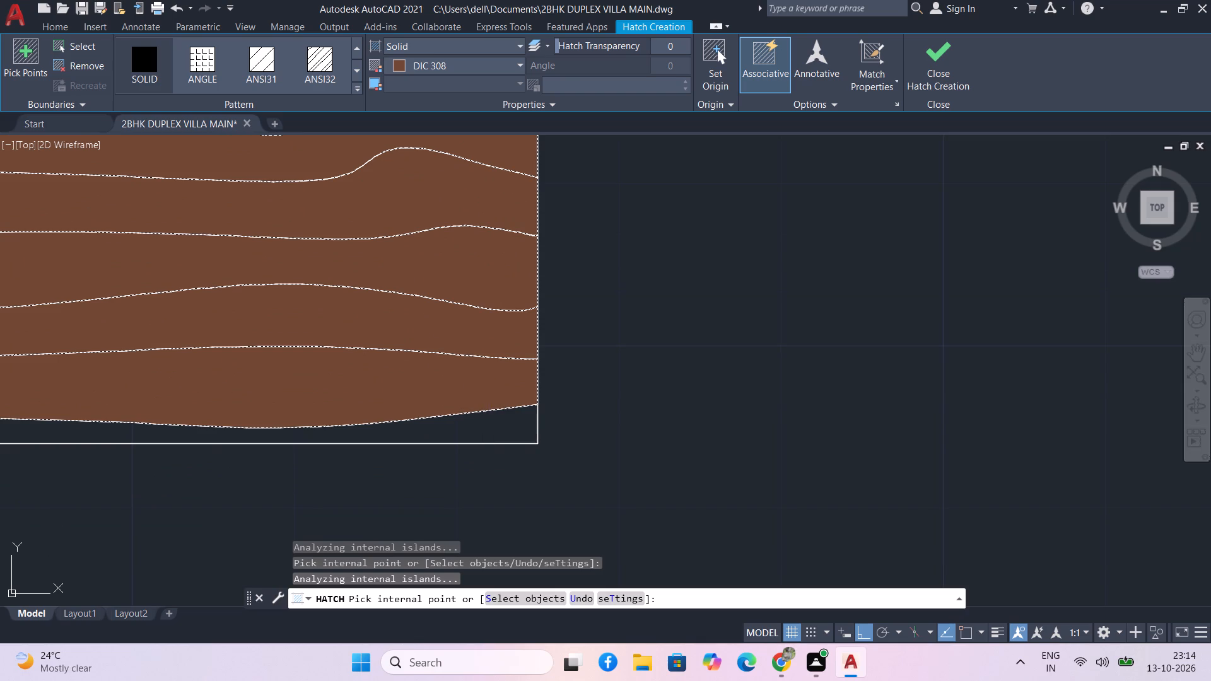
pyautogui.click(490, 433)
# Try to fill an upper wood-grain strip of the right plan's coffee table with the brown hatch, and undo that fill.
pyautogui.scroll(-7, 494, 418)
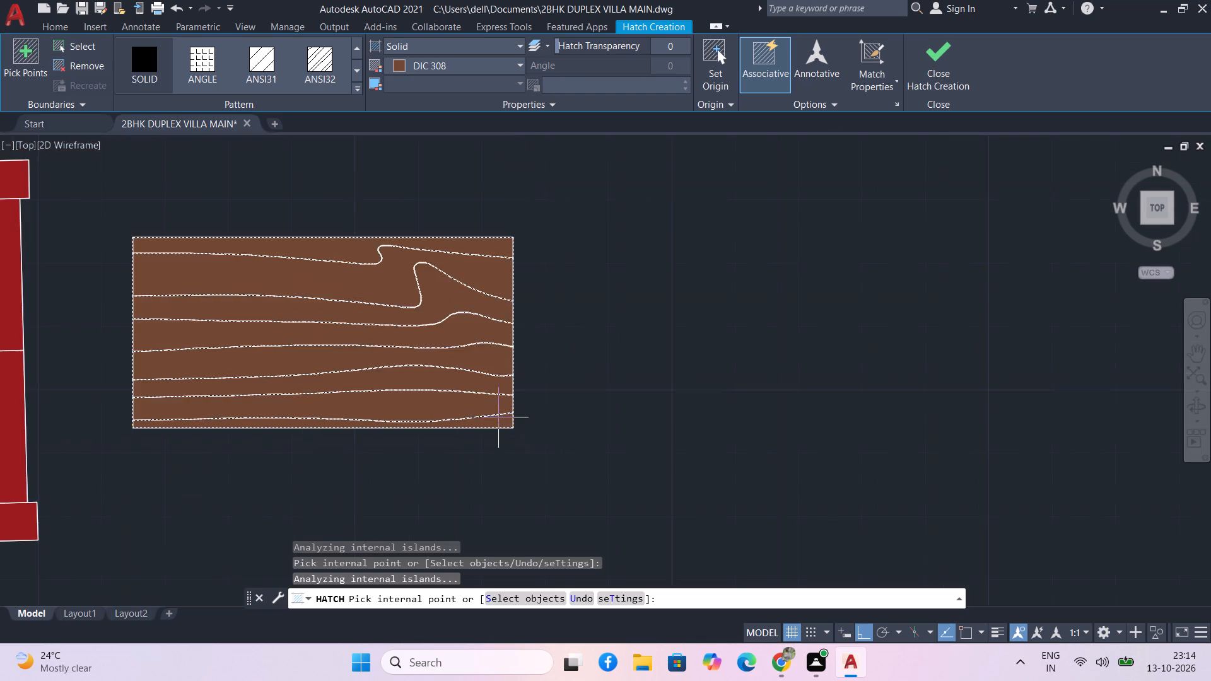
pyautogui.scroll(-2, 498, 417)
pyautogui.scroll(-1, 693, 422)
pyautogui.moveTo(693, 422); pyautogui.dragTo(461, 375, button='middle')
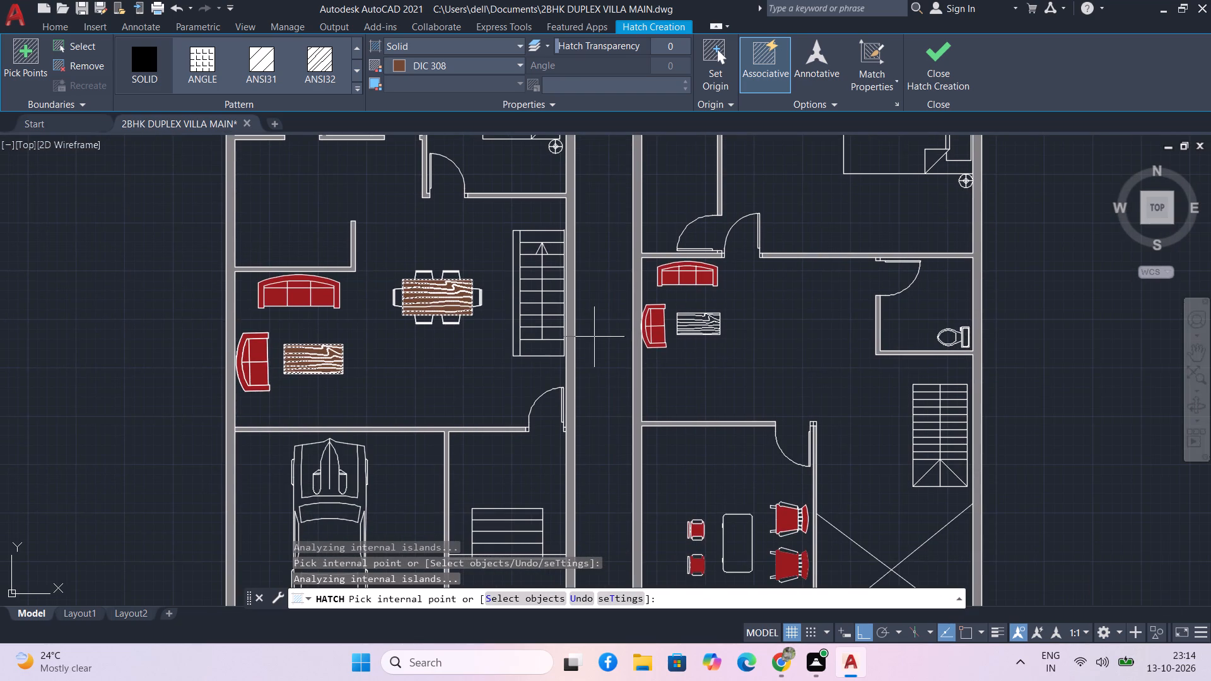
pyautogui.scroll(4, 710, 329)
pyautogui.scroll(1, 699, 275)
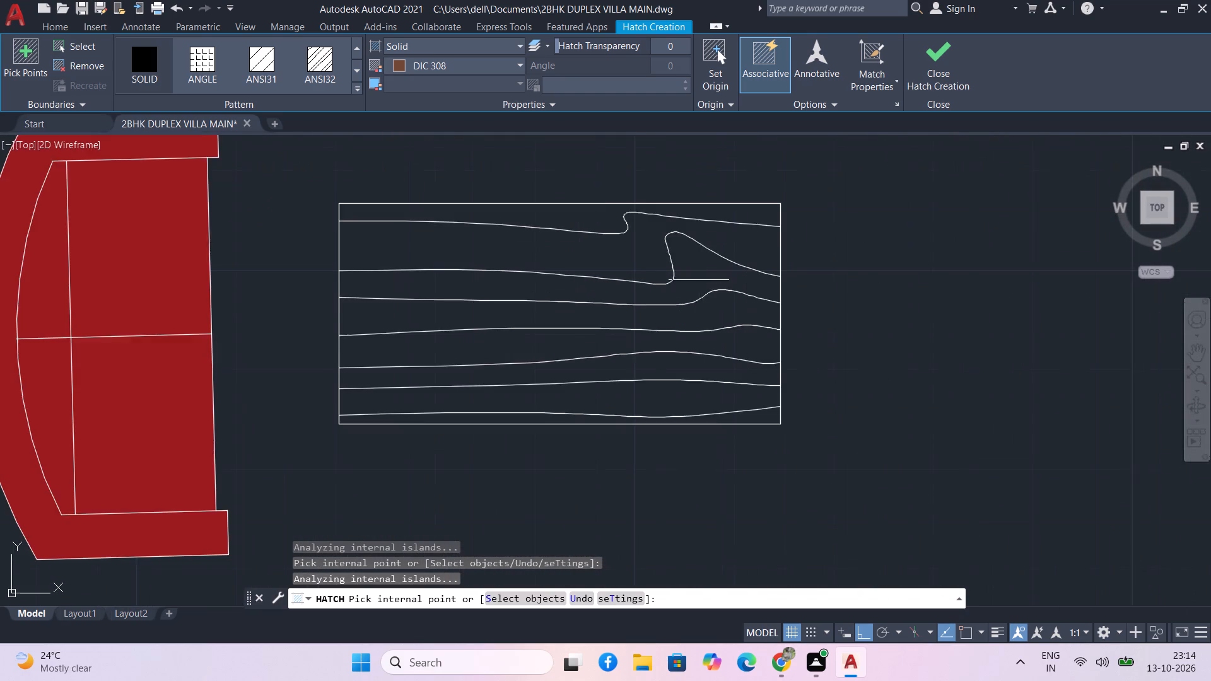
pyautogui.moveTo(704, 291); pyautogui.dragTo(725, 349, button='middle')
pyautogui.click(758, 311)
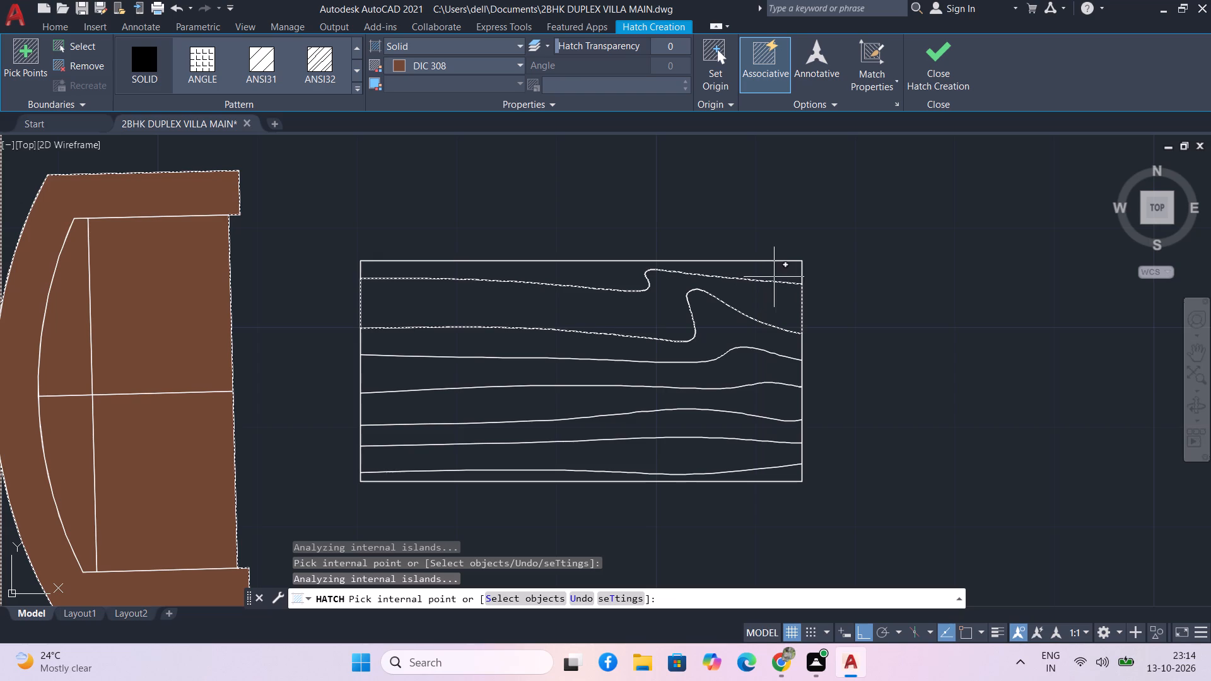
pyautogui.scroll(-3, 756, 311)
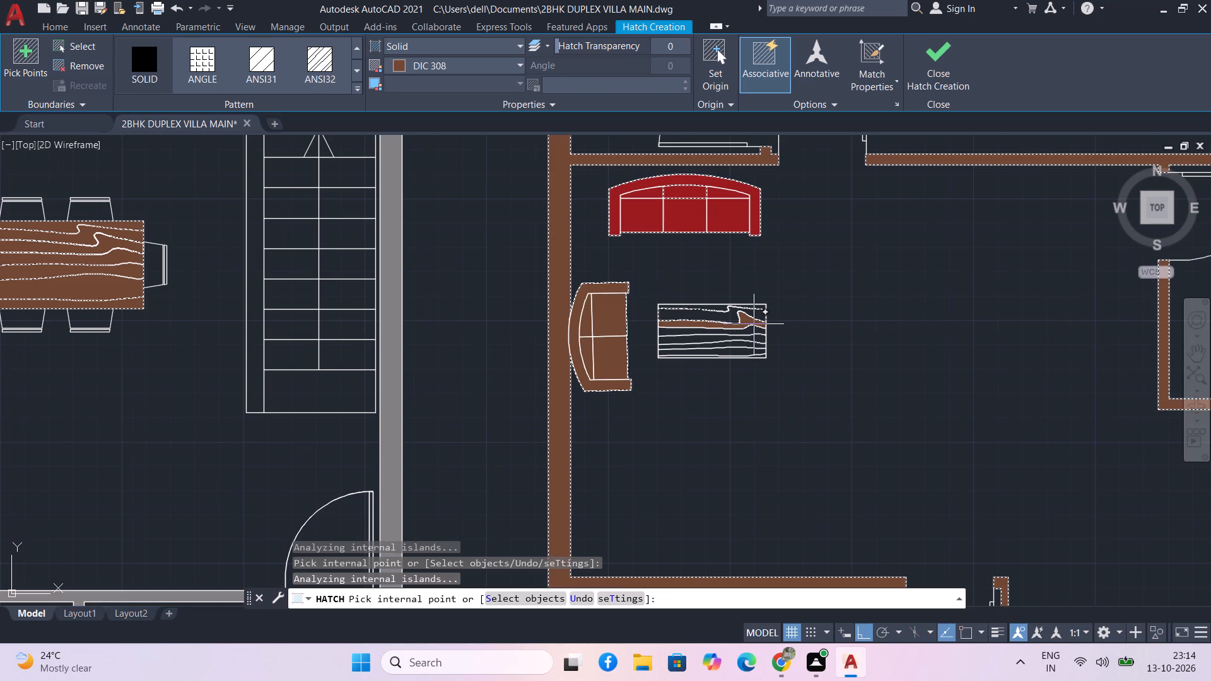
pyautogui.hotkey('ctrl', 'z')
# Fill all the wood-grain strips of the right plan's coffee table with the brown DIC 308 solid hatch.
pyautogui.click(754, 324)
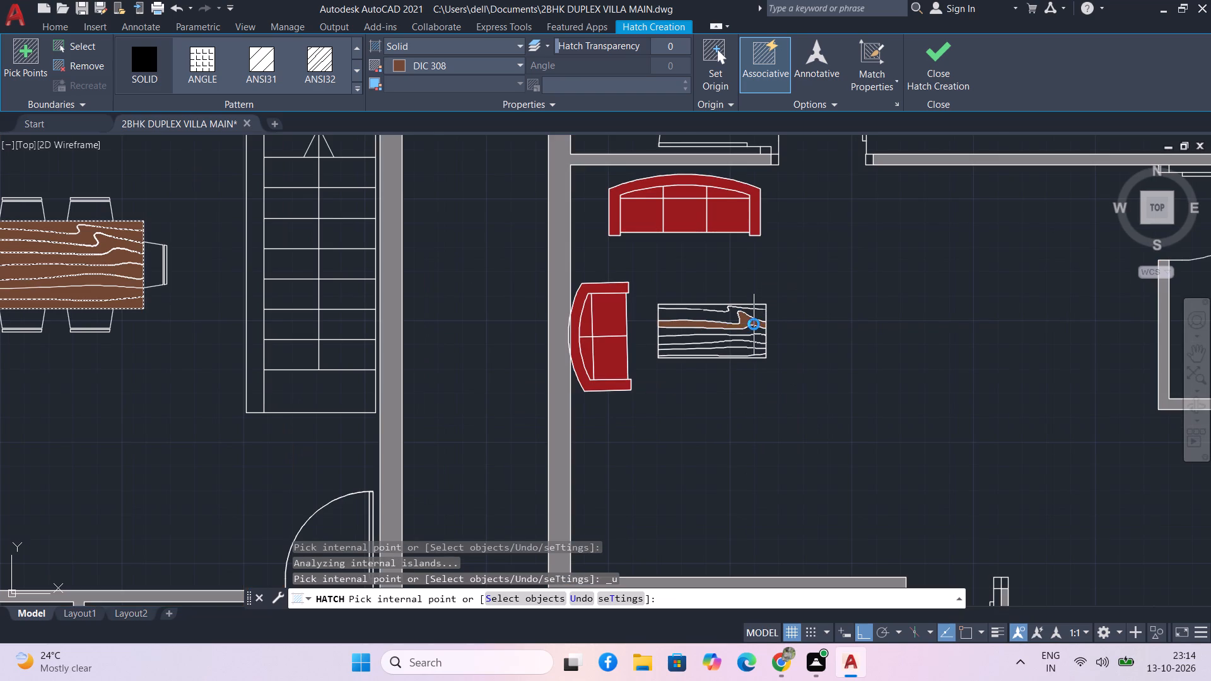
pyautogui.scroll(2, 750, 311)
pyautogui.click(749, 311)
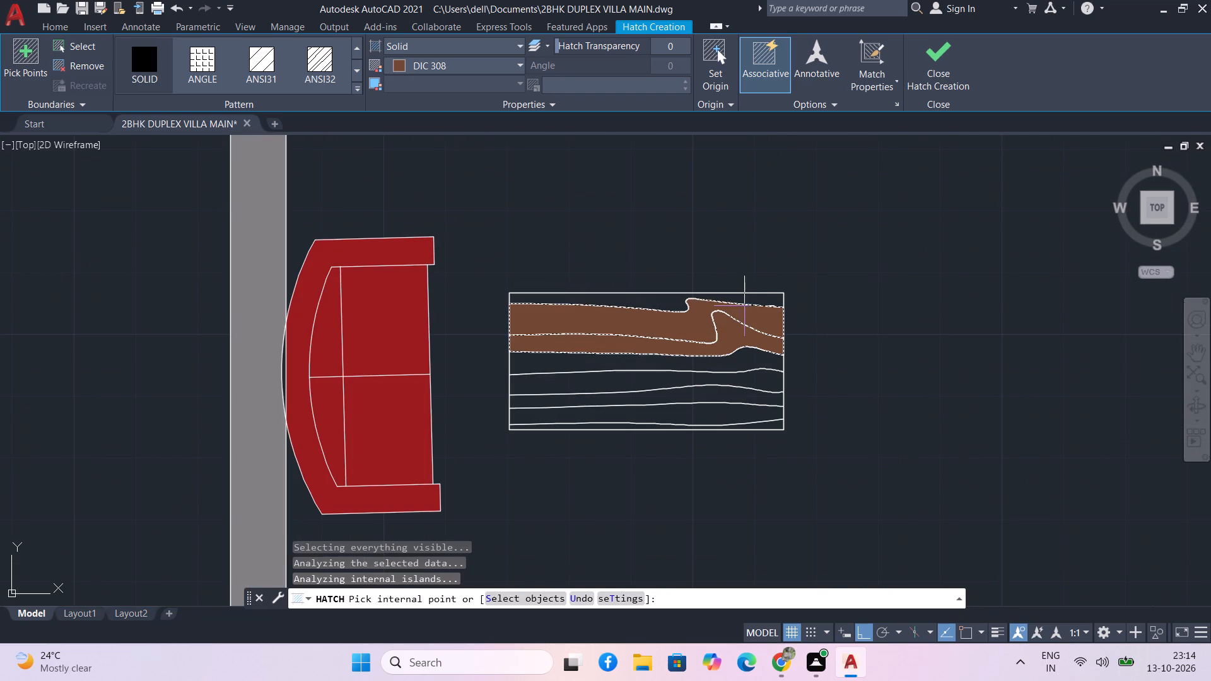
pyautogui.click(743, 299)
pyautogui.click(717, 359)
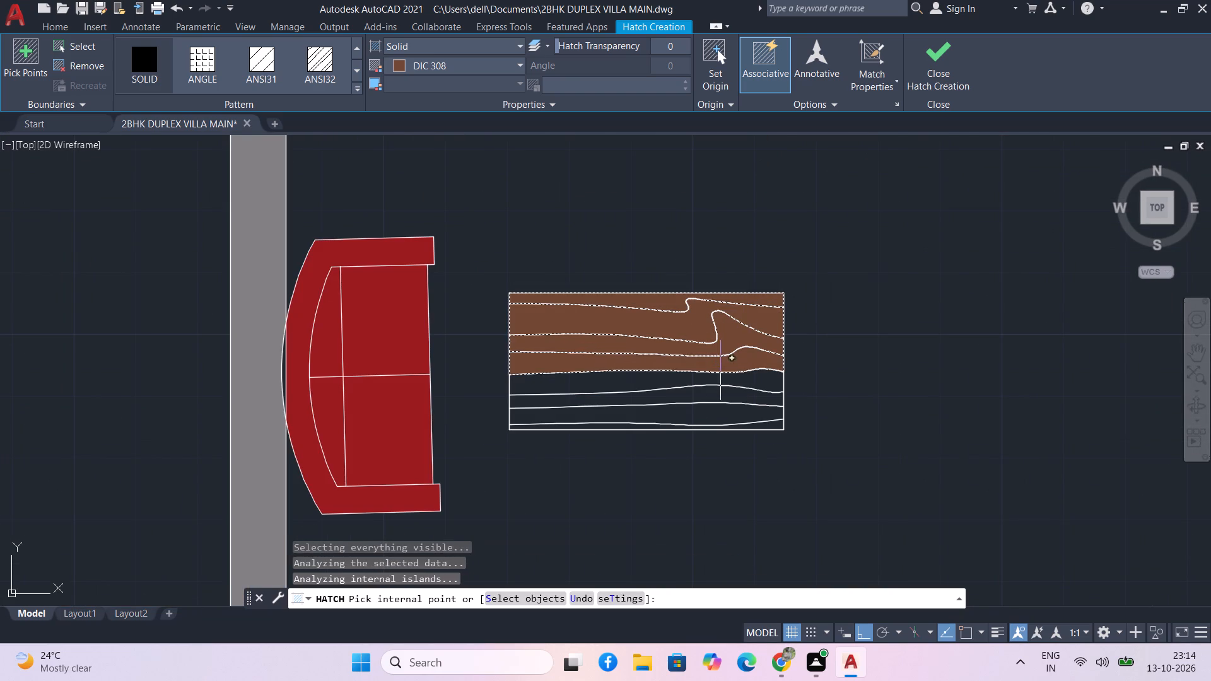
pyautogui.click(723, 377)
pyautogui.click(724, 393)
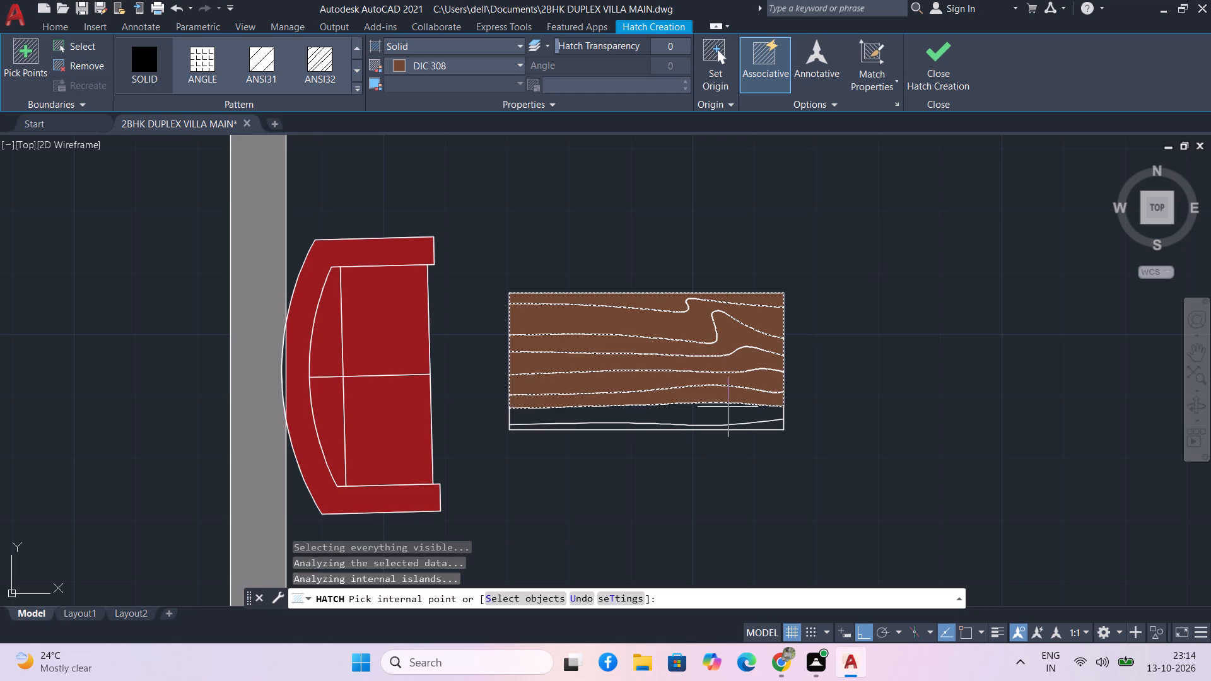
pyautogui.click(728, 412)
pyautogui.scroll(3, 738, 417)
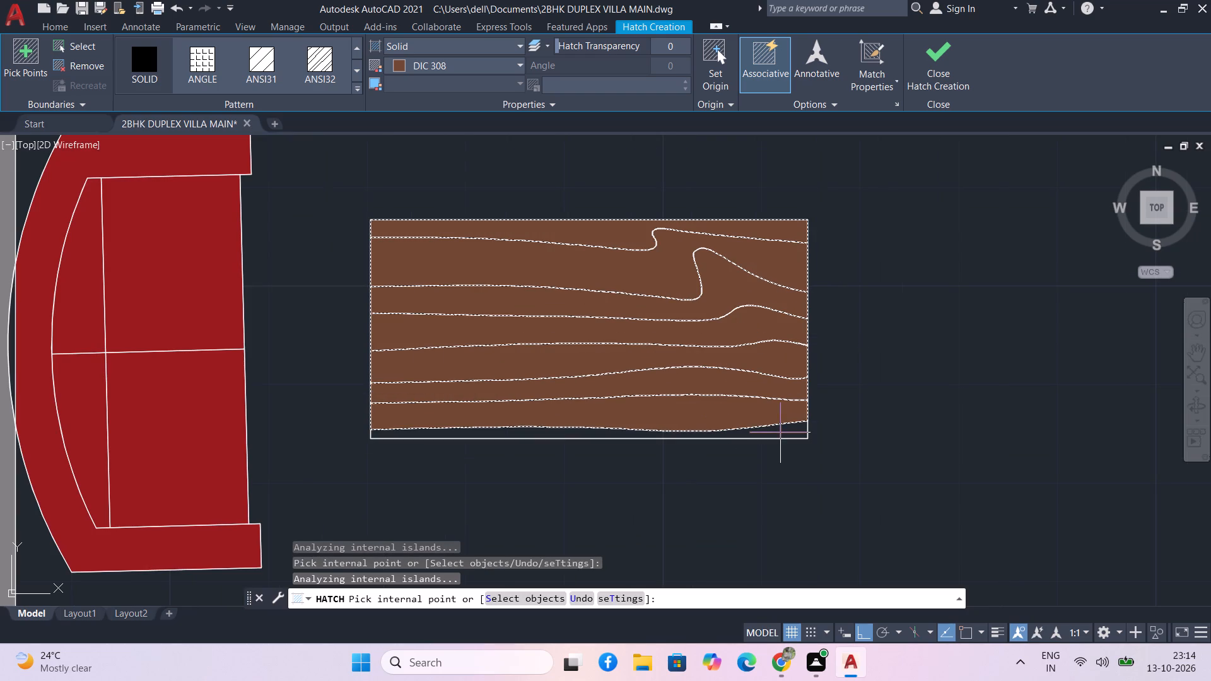
pyautogui.click(780, 433)
# Fill both door leaves above the right plan's upper sofa, plus the bedroom doorway's two frame pieces, with the brown DIC 308 solid hatch.
pyautogui.scroll(-5, 761, 388)
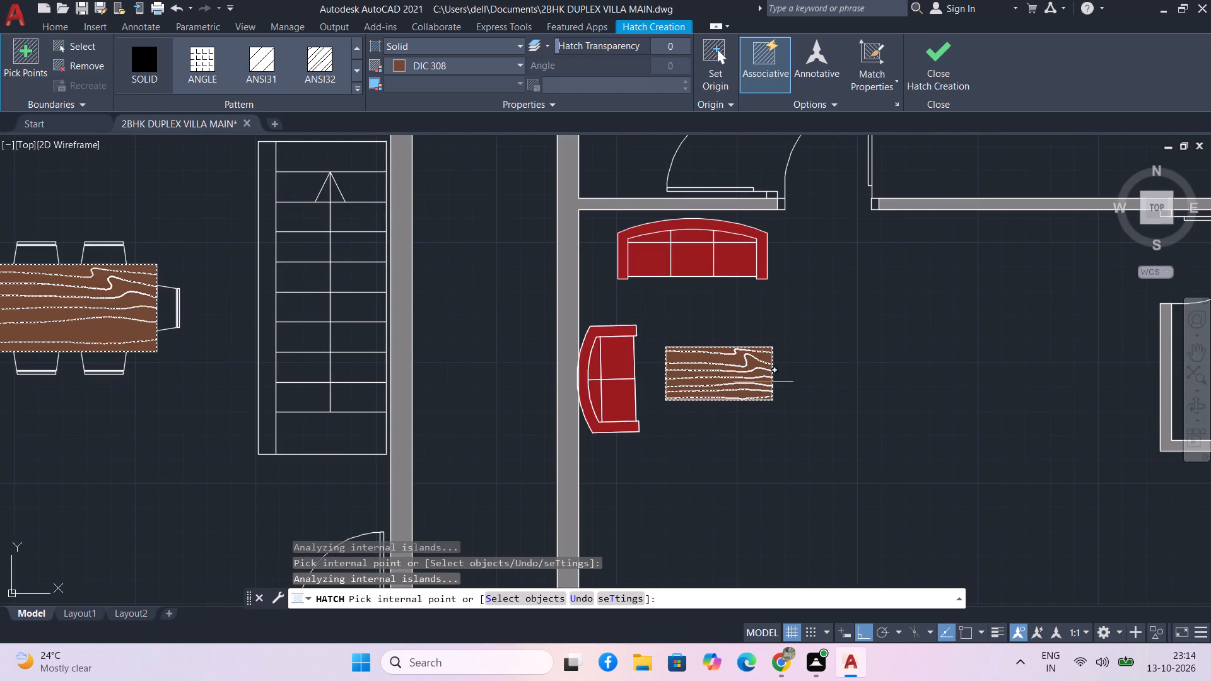
pyautogui.scroll(-1, 762, 381)
pyautogui.scroll(3, 781, 226)
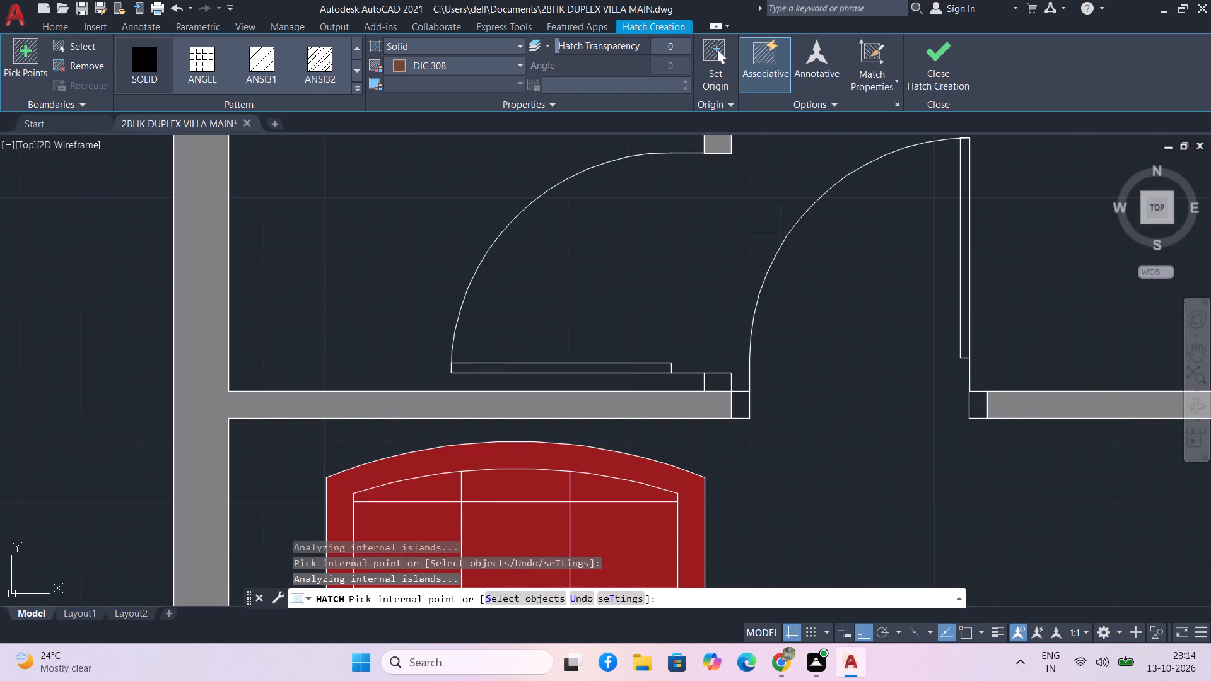
pyautogui.click(737, 407)
pyautogui.click(643, 367)
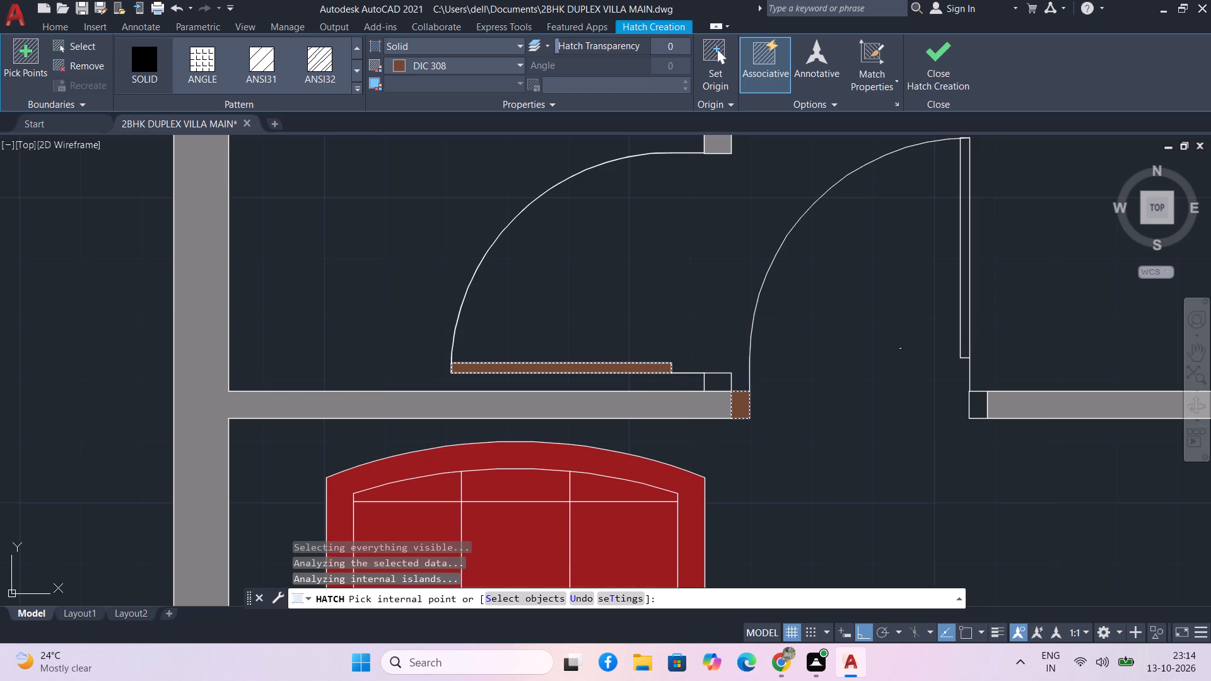
pyautogui.click(962, 338)
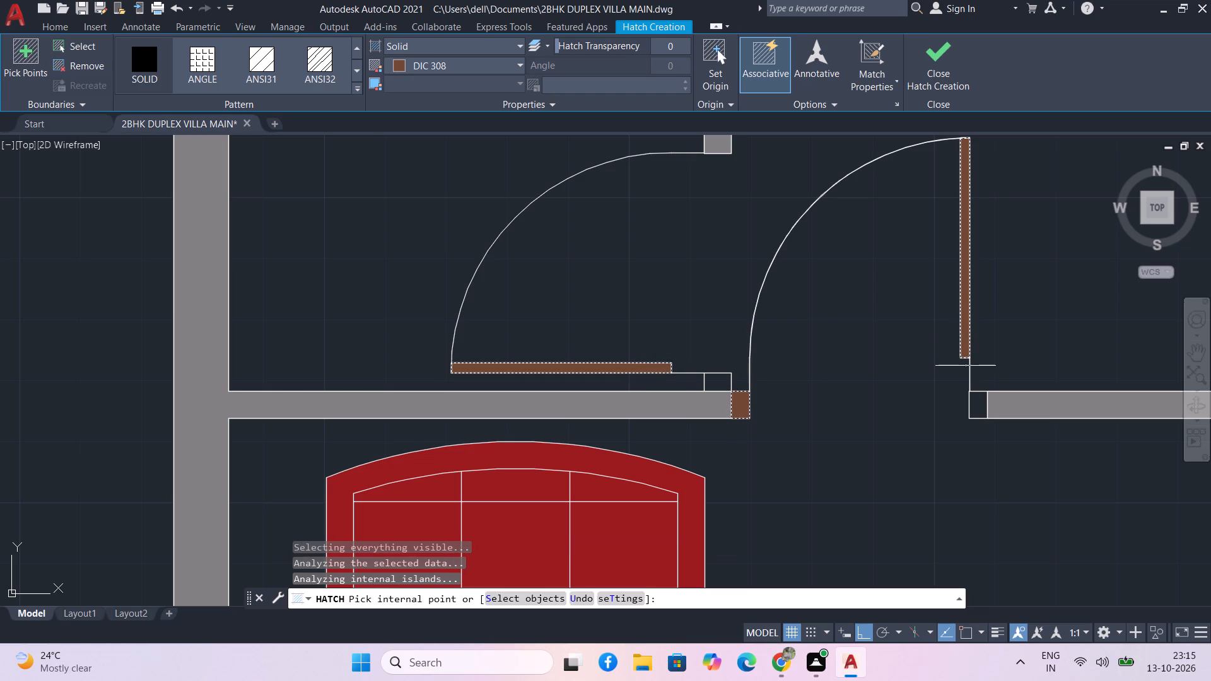
pyautogui.click(983, 402)
# Fill the right plan's toilet door leaf and its adjoining frame piece with the brown DIC 308 solid hatch.
pyautogui.scroll(-4, 845, 356)
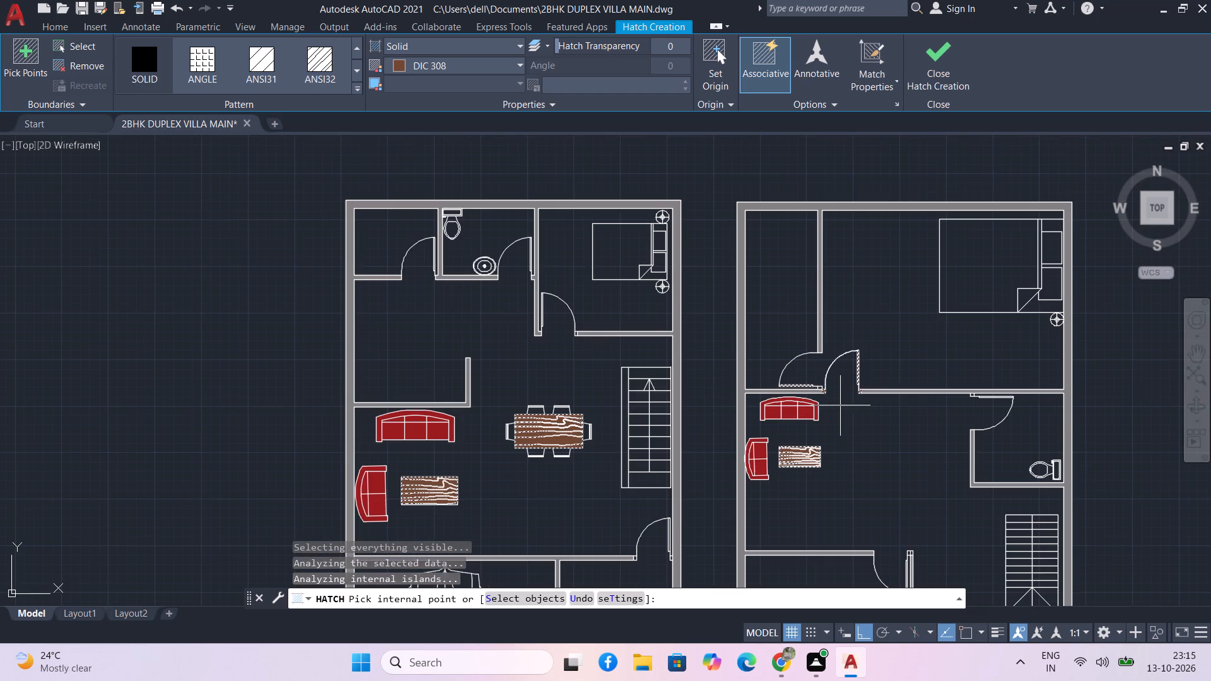
pyautogui.scroll(2, 786, 358)
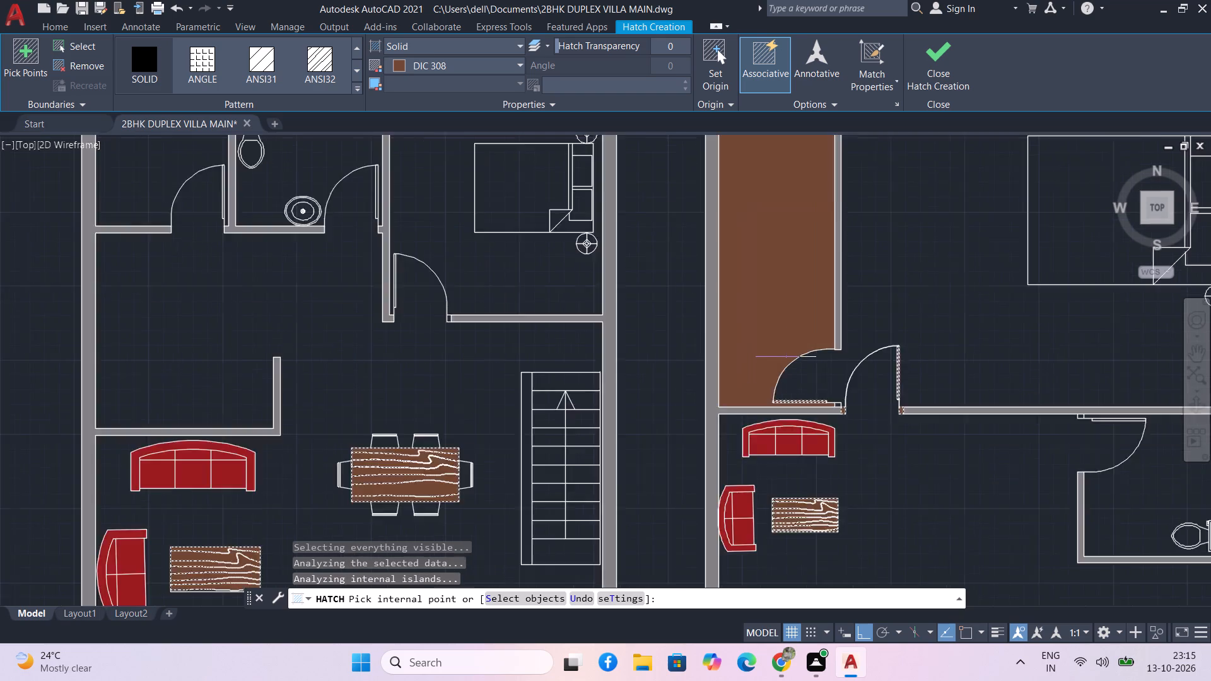
pyautogui.scroll(-1, 1028, 404)
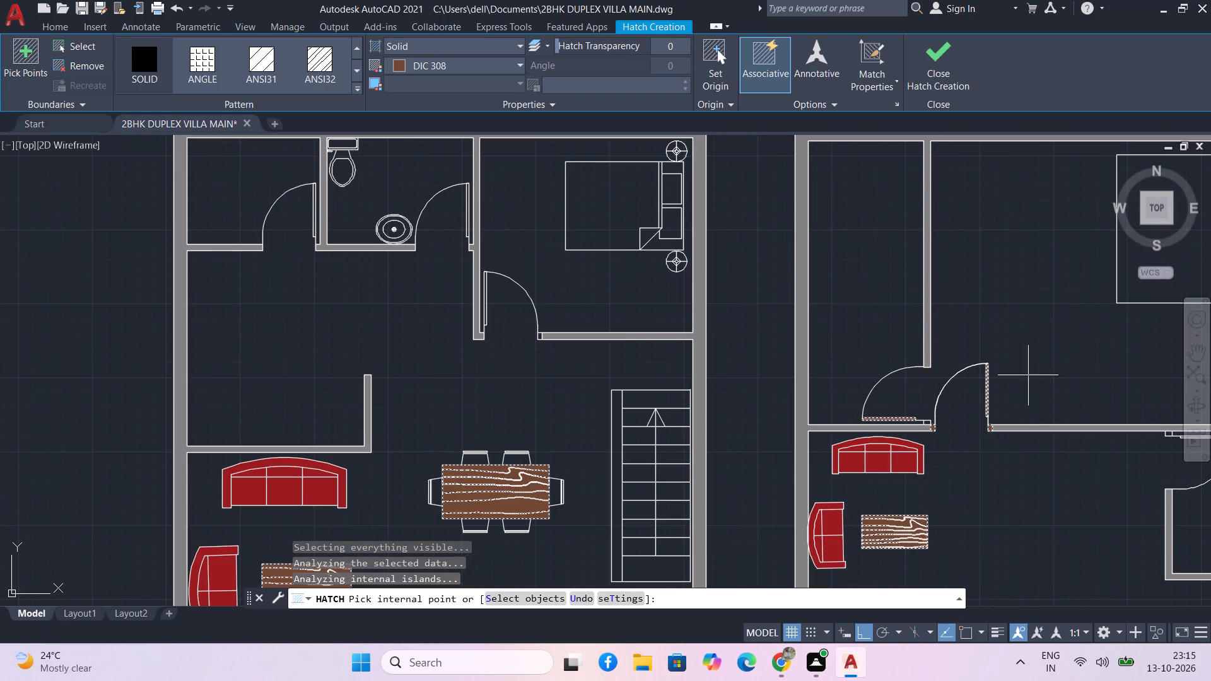
pyautogui.moveTo(1109, 344); pyautogui.dragTo(966, 342, button='middle')
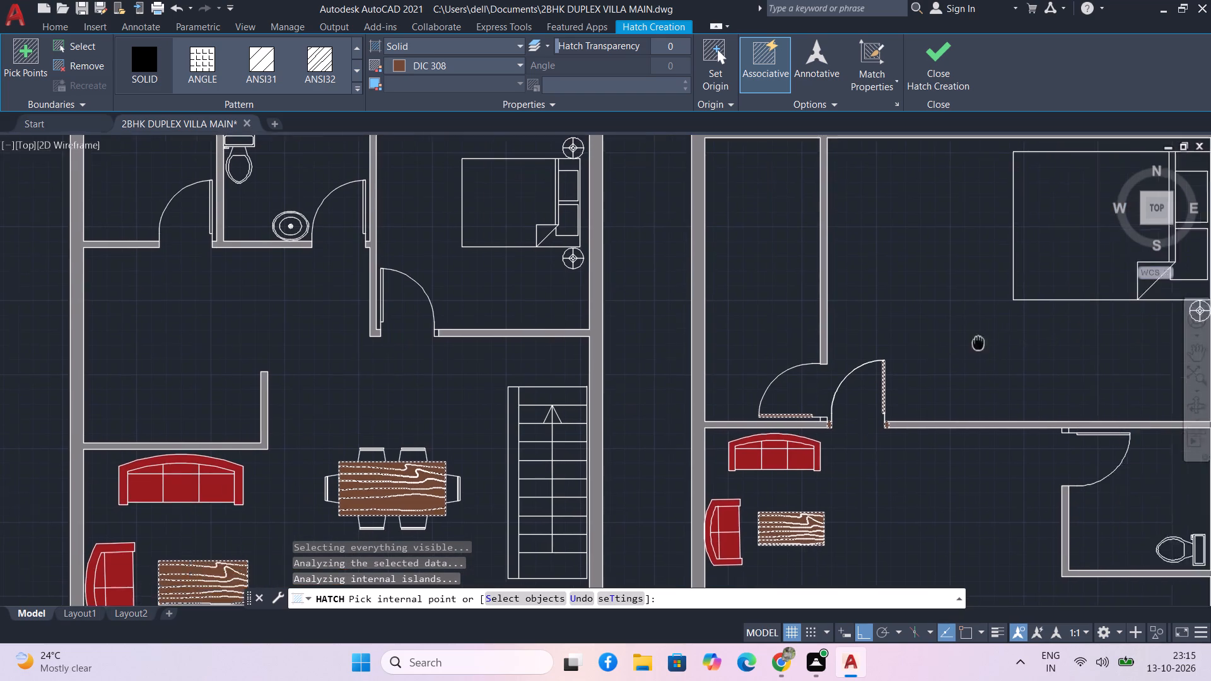
pyautogui.moveTo(966, 342); pyautogui.dragTo(787, 338, button='middle')
pyautogui.moveTo(795, 475); pyautogui.dragTo(794, 415, button='middle')
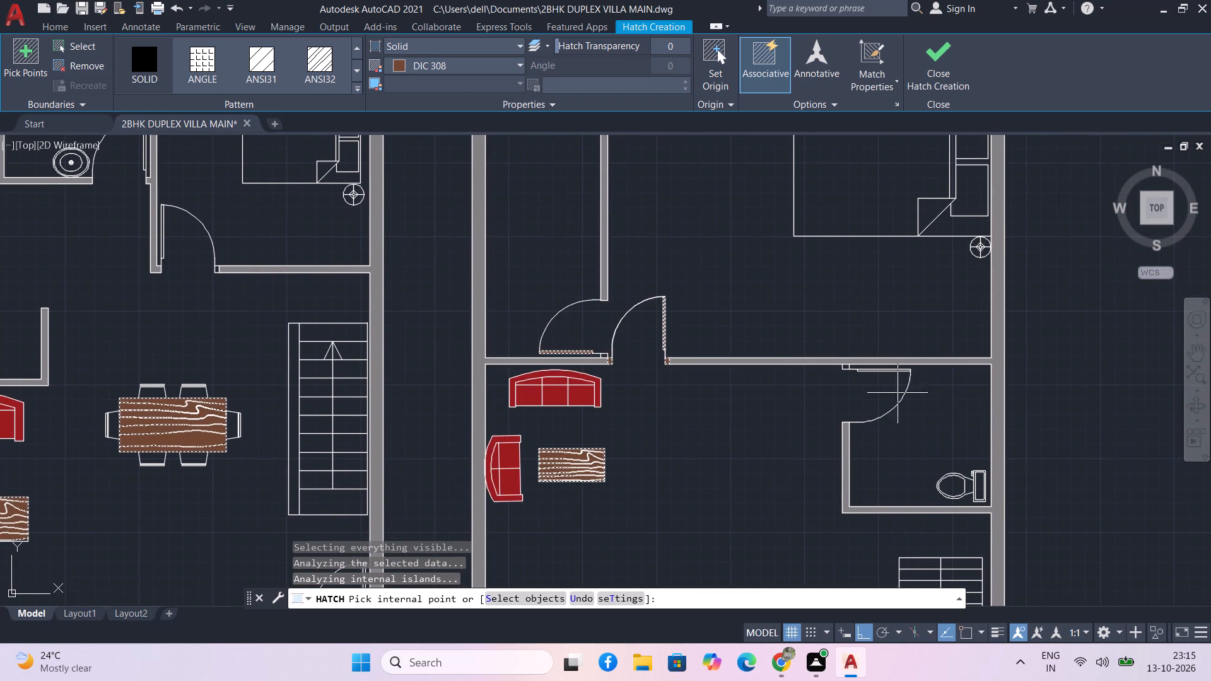
pyautogui.scroll(2, 904, 380)
pyautogui.scroll(3, 766, 362)
pyautogui.click(768, 384)
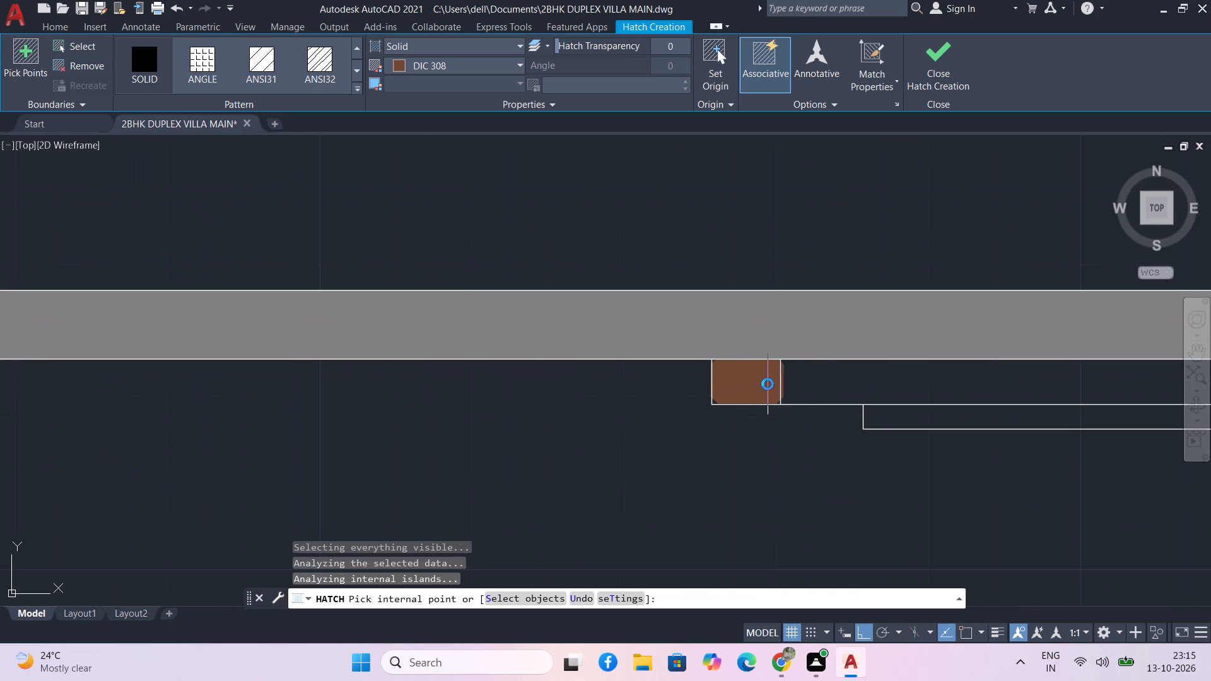
pyautogui.click(896, 418)
# Fill the door leaf and both small frame squares of the right plan's lower room with the red chairs in brown DIC 308.
pyautogui.scroll(-4, 768, 439)
pyautogui.moveTo(700, 462); pyautogui.dragTo(704, 443, button='middle')
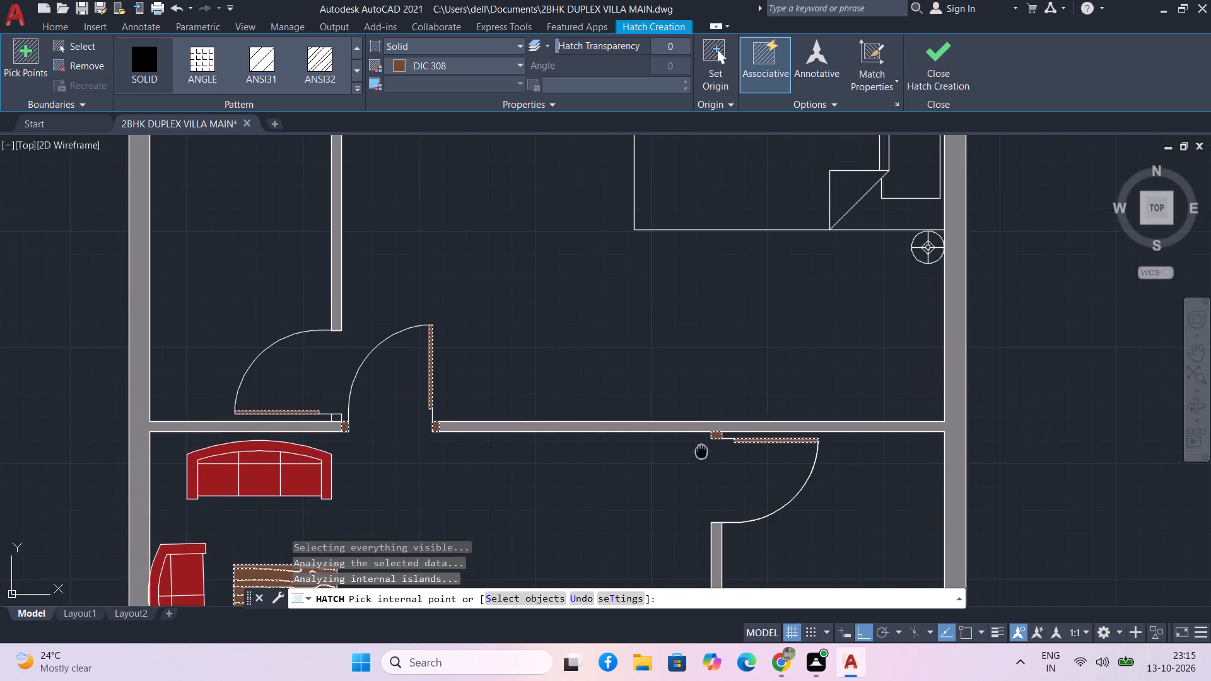
pyautogui.moveTo(704, 443); pyautogui.dragTo(751, 212, button='middle')
pyautogui.scroll(-2, 765, 331)
pyautogui.moveTo(720, 406); pyautogui.dragTo(712, 303, button='middle')
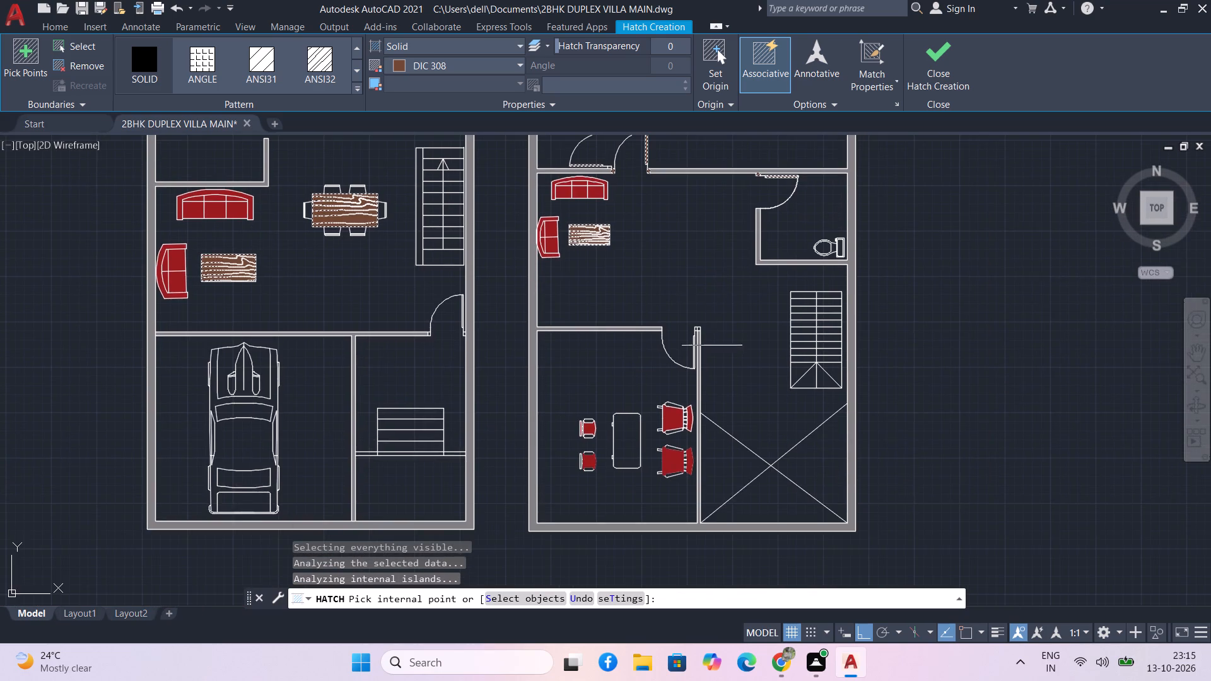
pyautogui.scroll(4, 699, 351)
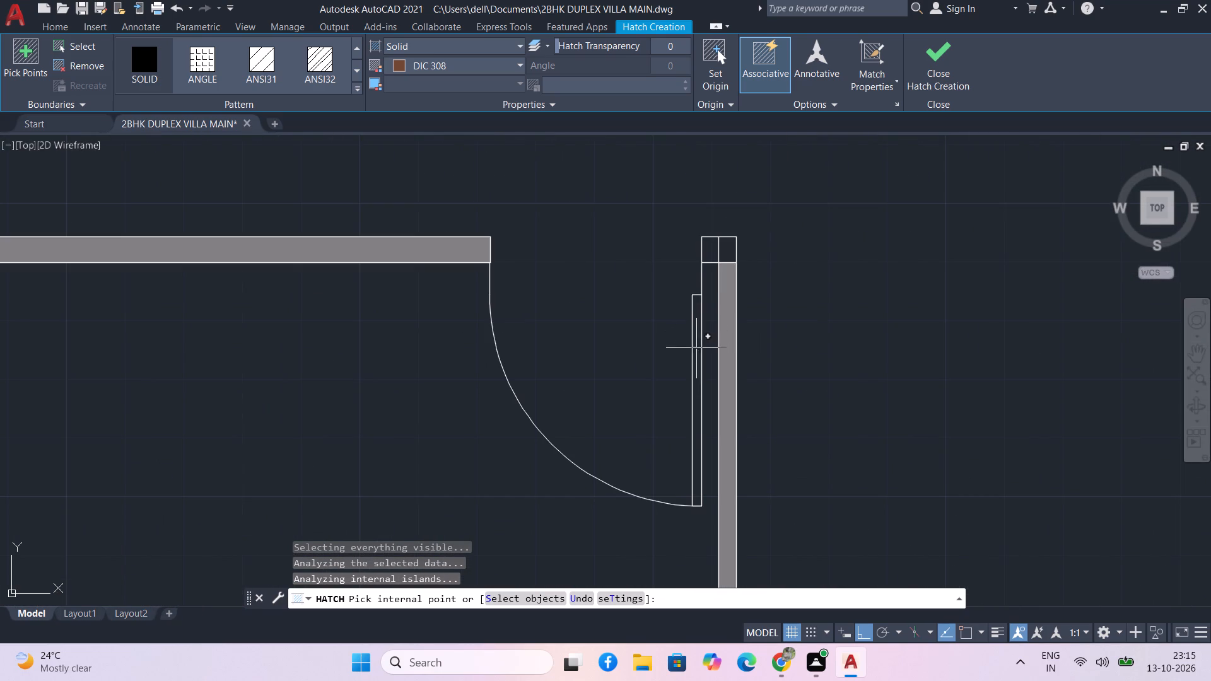
pyautogui.click(695, 348)
pyautogui.click(710, 249)
pyautogui.click(718, 252)
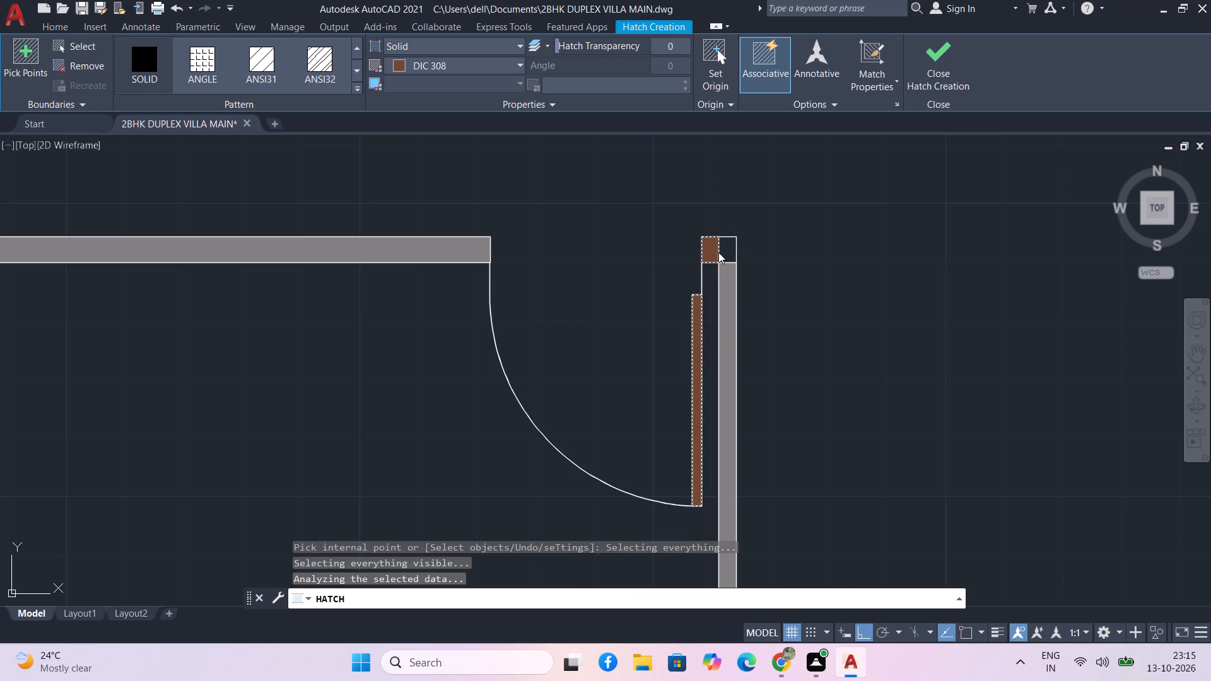
pyautogui.click(730, 255)
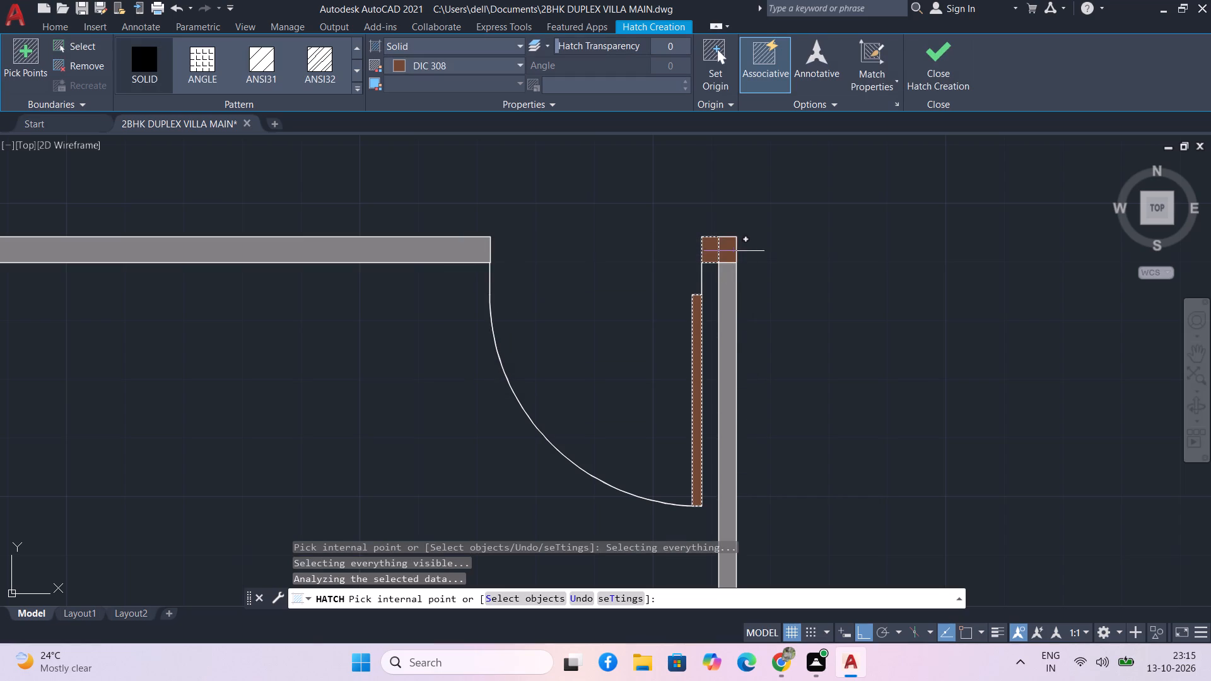
pyautogui.click(734, 251)
# Fill the left plan's door leaf below the staircase and the frame pieces on both sides of its opening in brown DIC 308.
pyautogui.scroll(-3, 735, 258)
pyautogui.scroll(-3, 783, 310)
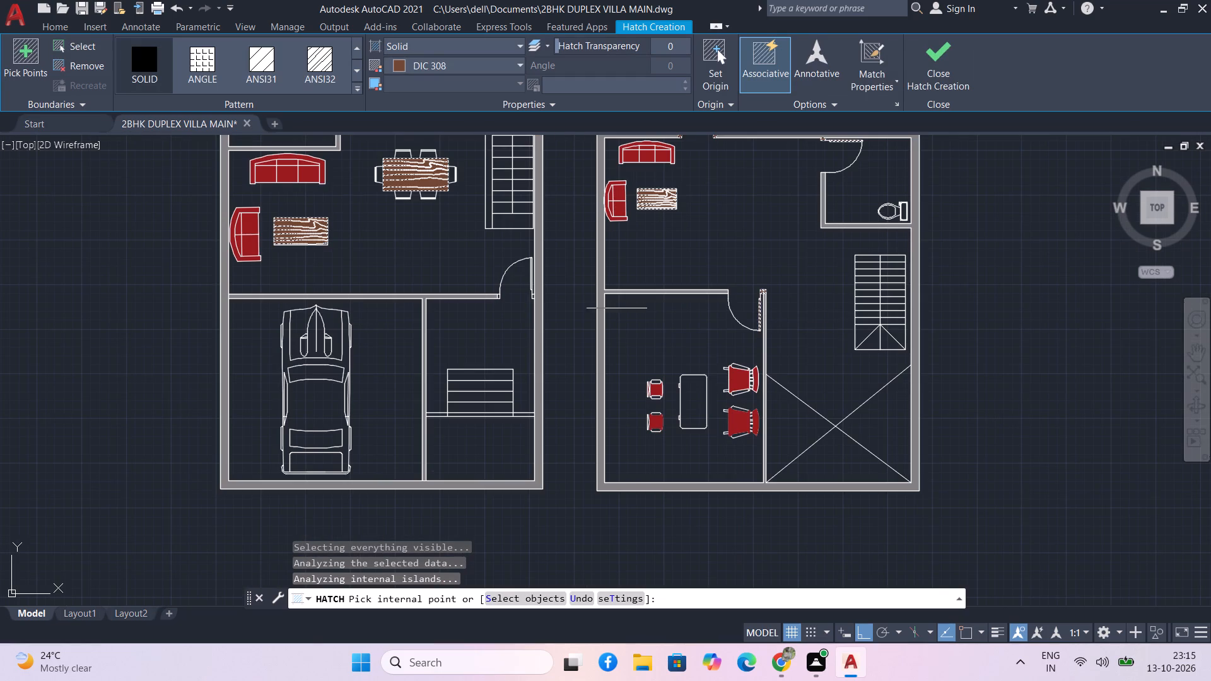
pyautogui.scroll(3, 527, 266)
pyautogui.scroll(1, 530, 331)
pyautogui.moveTo(530, 331); pyautogui.dragTo(527, 321, button='middle')
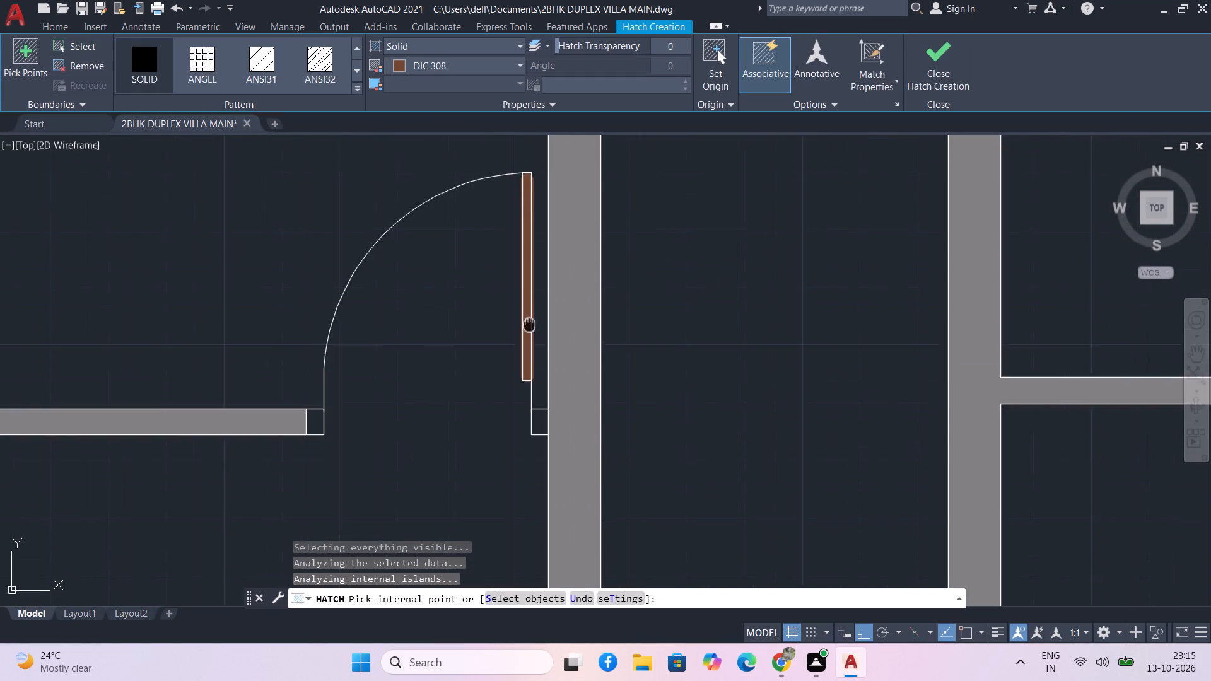
pyautogui.moveTo(527, 321); pyautogui.dragTo(493, 256, button='middle')
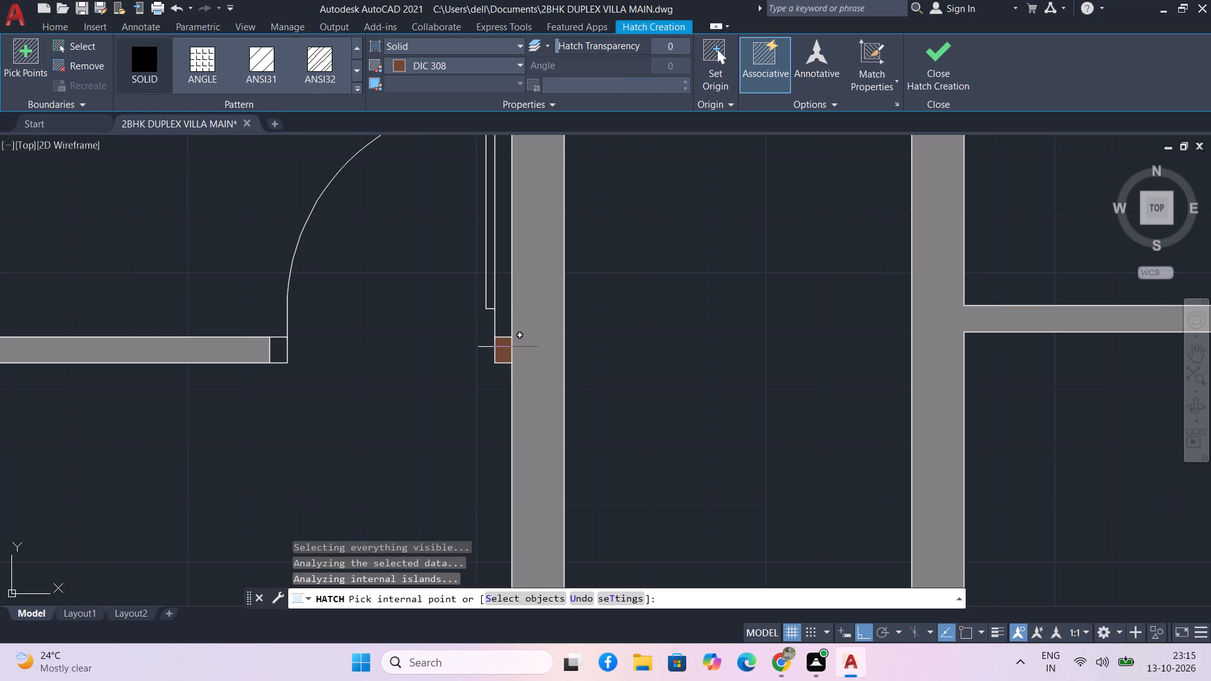
pyautogui.click(508, 347)
pyautogui.click(488, 274)
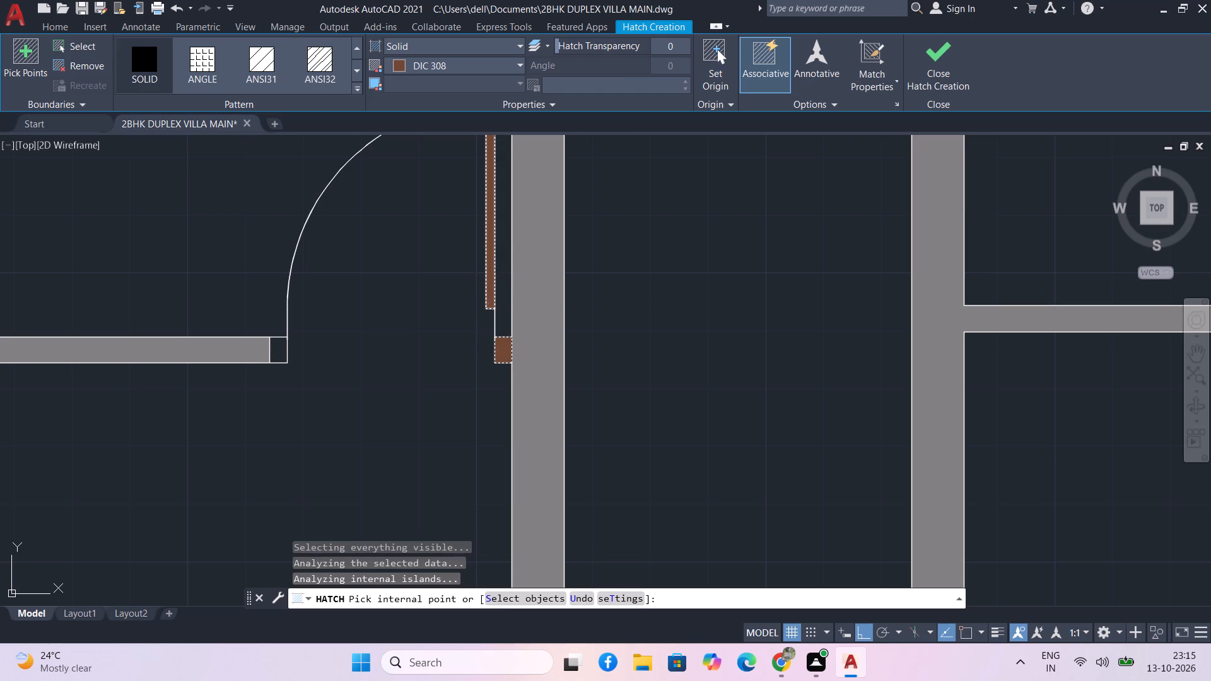
pyautogui.scroll(-3, 410, 275)
pyautogui.scroll(4, 379, 294)
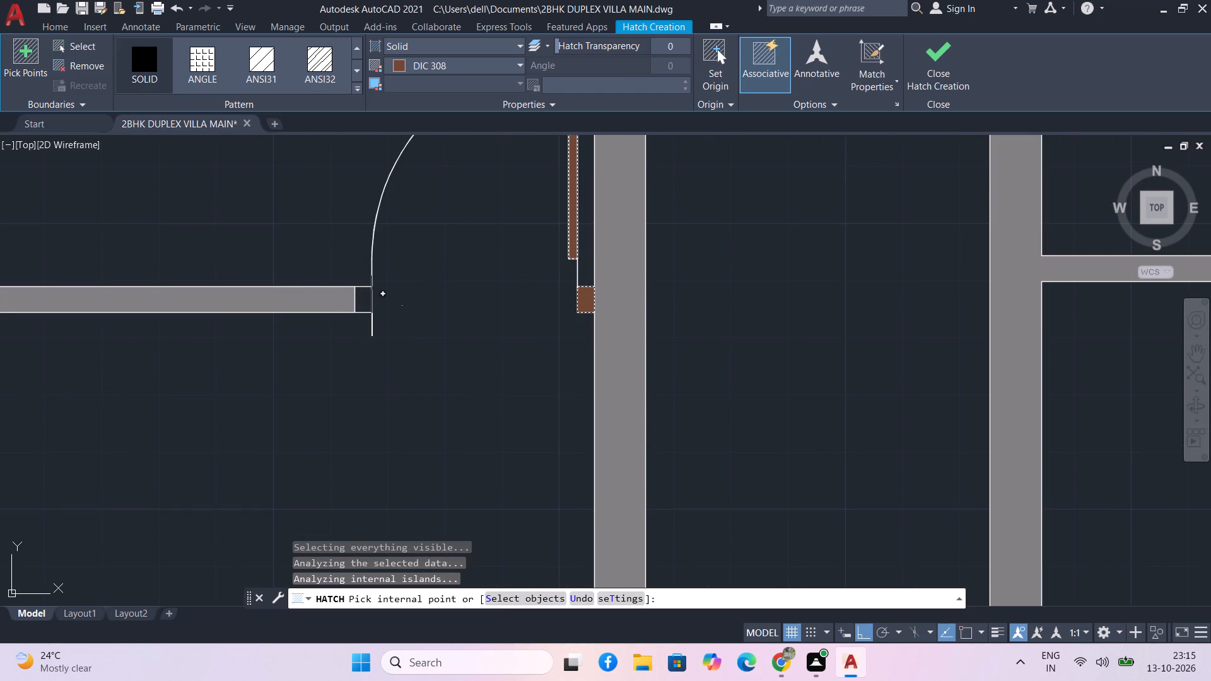
pyautogui.click(363, 303)
# Fill the left plan's bedroom door leaf and the frame piece across its opening with the brown DIC 308 solid hatch.
pyautogui.scroll(-3, 352, 287)
pyautogui.moveTo(332, 267); pyautogui.dragTo(472, 260, button='middle')
pyautogui.scroll(-1, 413, 256)
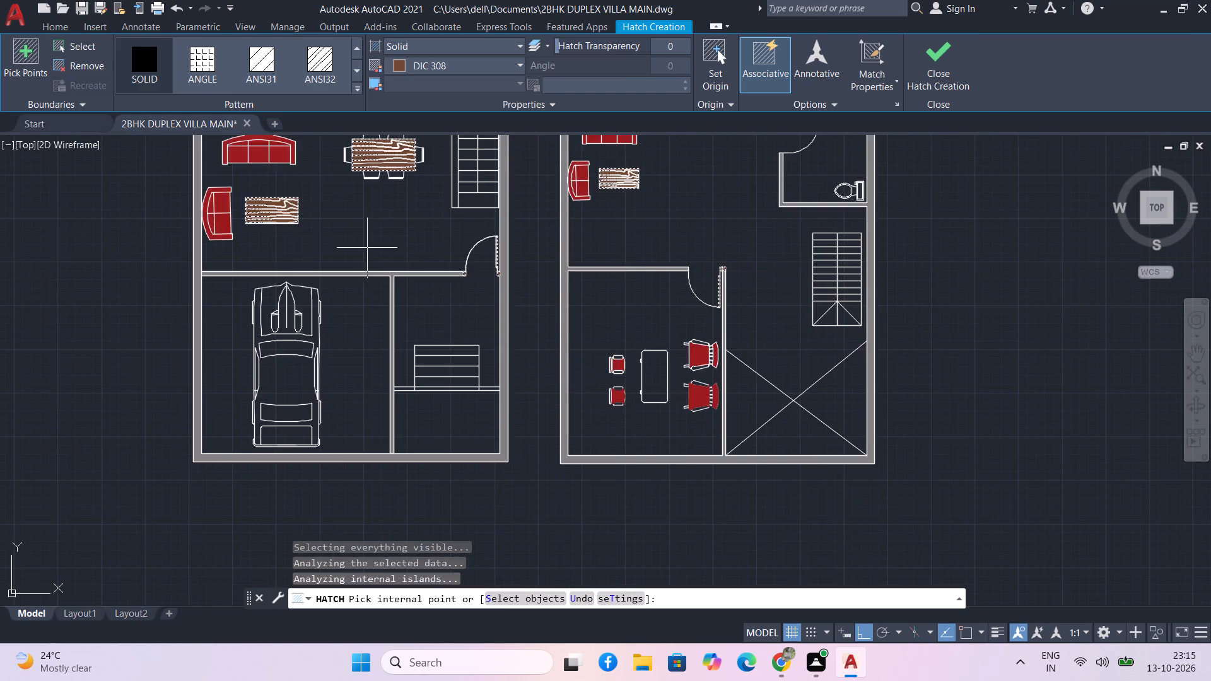
pyautogui.scroll(-1, 367, 248)
pyautogui.moveTo(365, 244); pyautogui.dragTo(360, 292, button='middle')
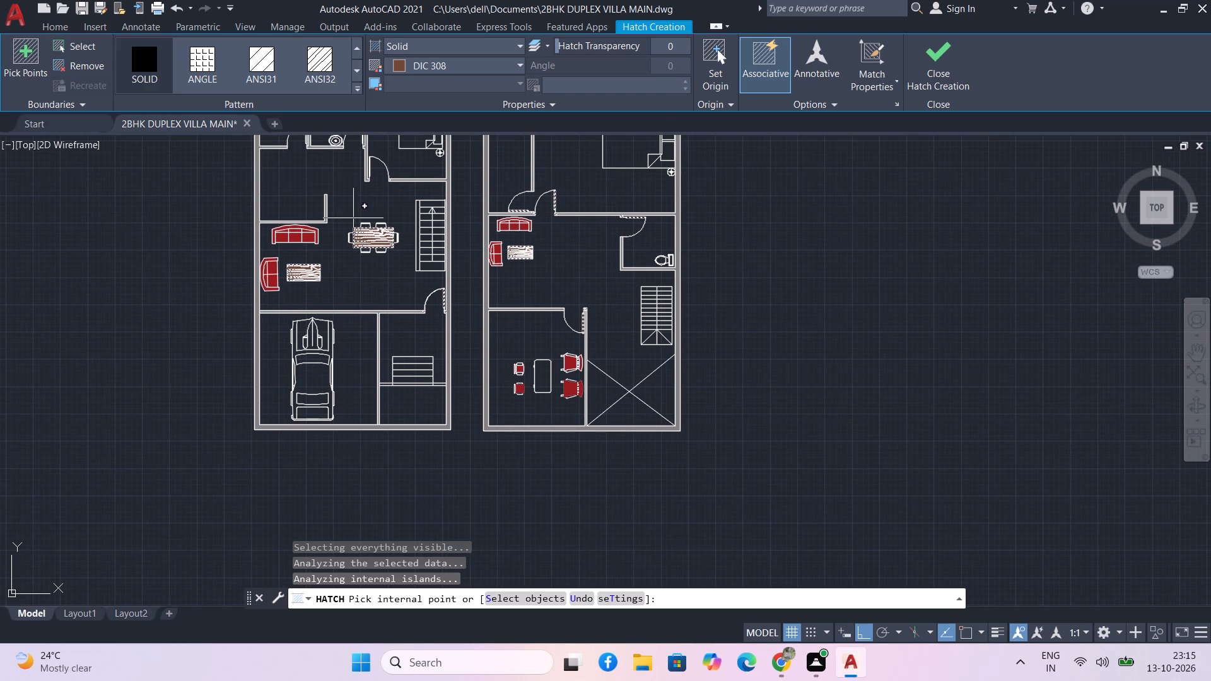
pyautogui.scroll(1, 339, 214)
pyautogui.moveTo(340, 245); pyautogui.dragTo(350, 339, button='middle')
pyautogui.scroll(3, 410, 218)
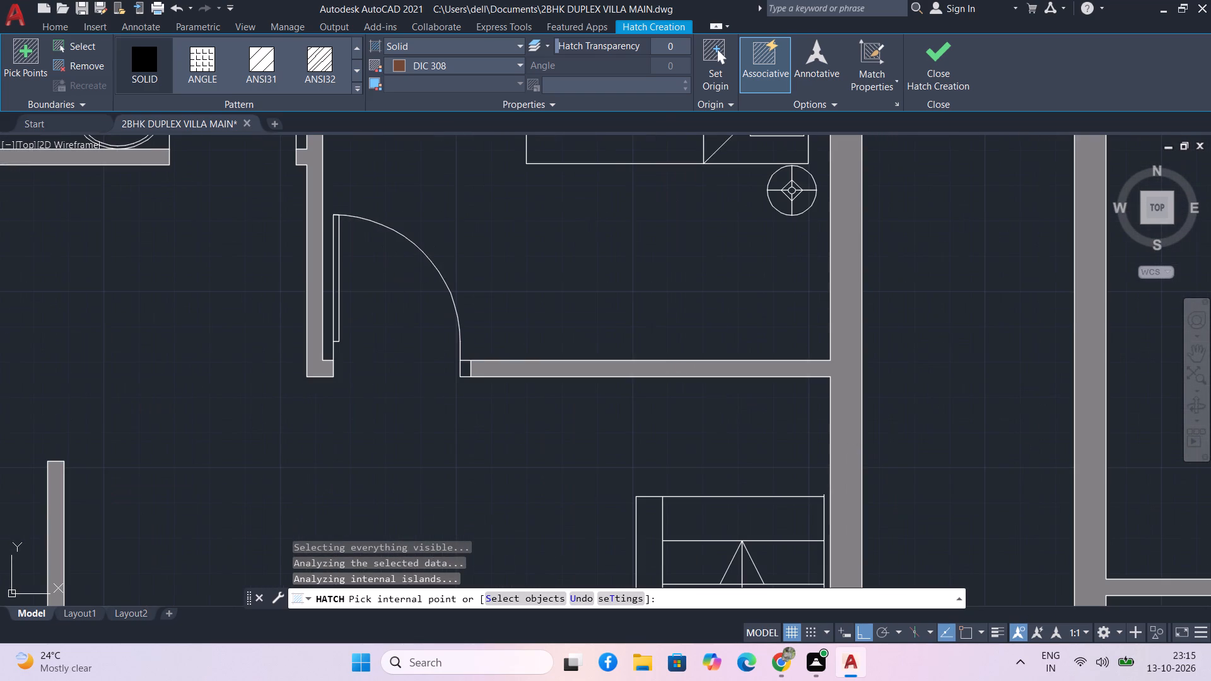
pyautogui.scroll(1, 361, 308)
pyautogui.click(317, 340)
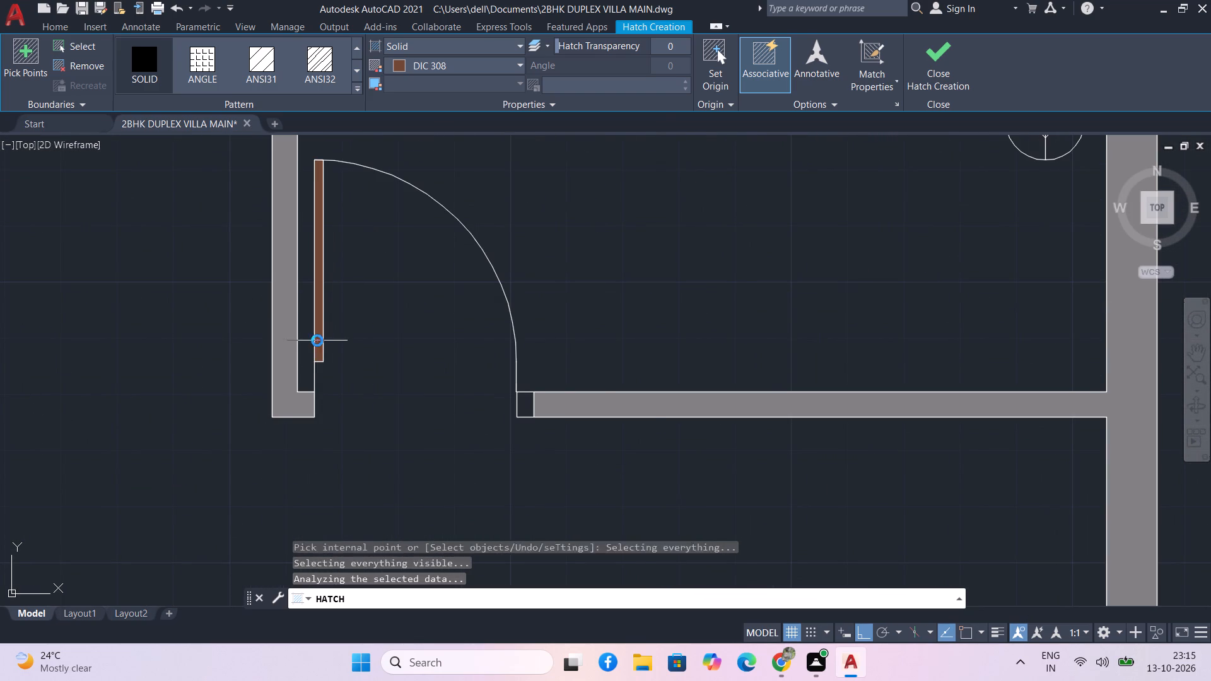
pyautogui.click(528, 404)
# Fill the left plan's toilet door leaf with the brown DIC 308 solid hatch.
pyautogui.scroll(-2, 396, 347)
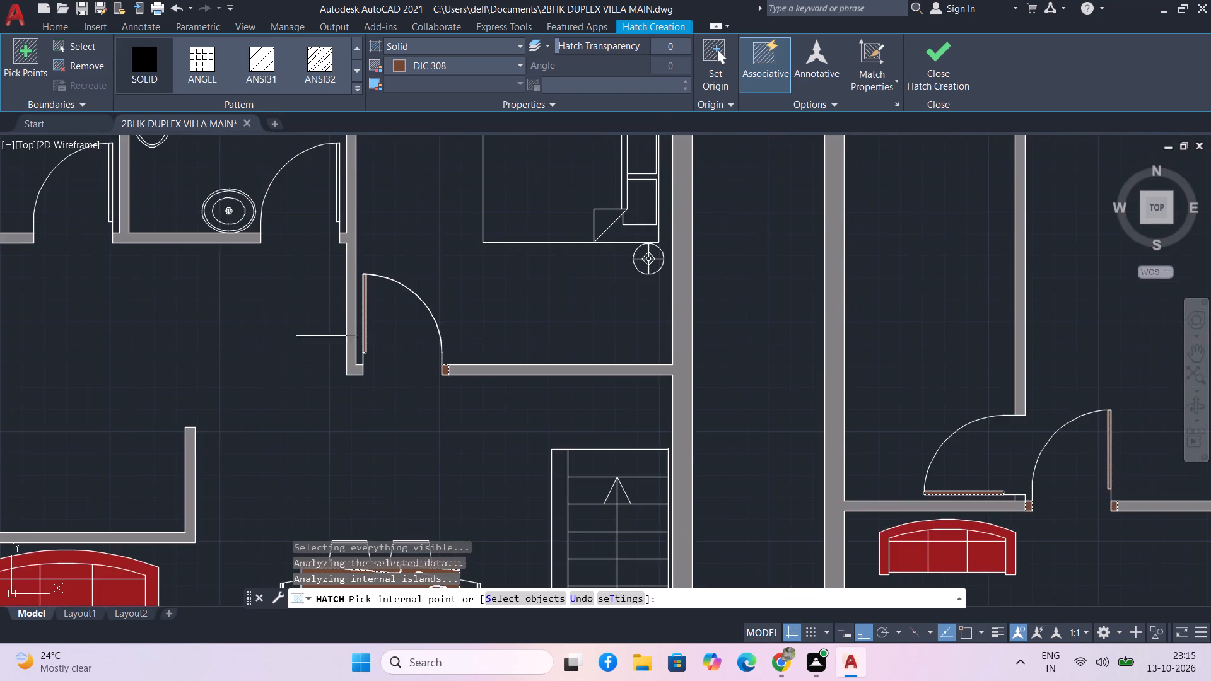
pyautogui.scroll(-1, 311, 334)
pyautogui.moveTo(310, 334); pyautogui.dragTo(326, 368, button='middle')
pyautogui.scroll(4, 338, 289)
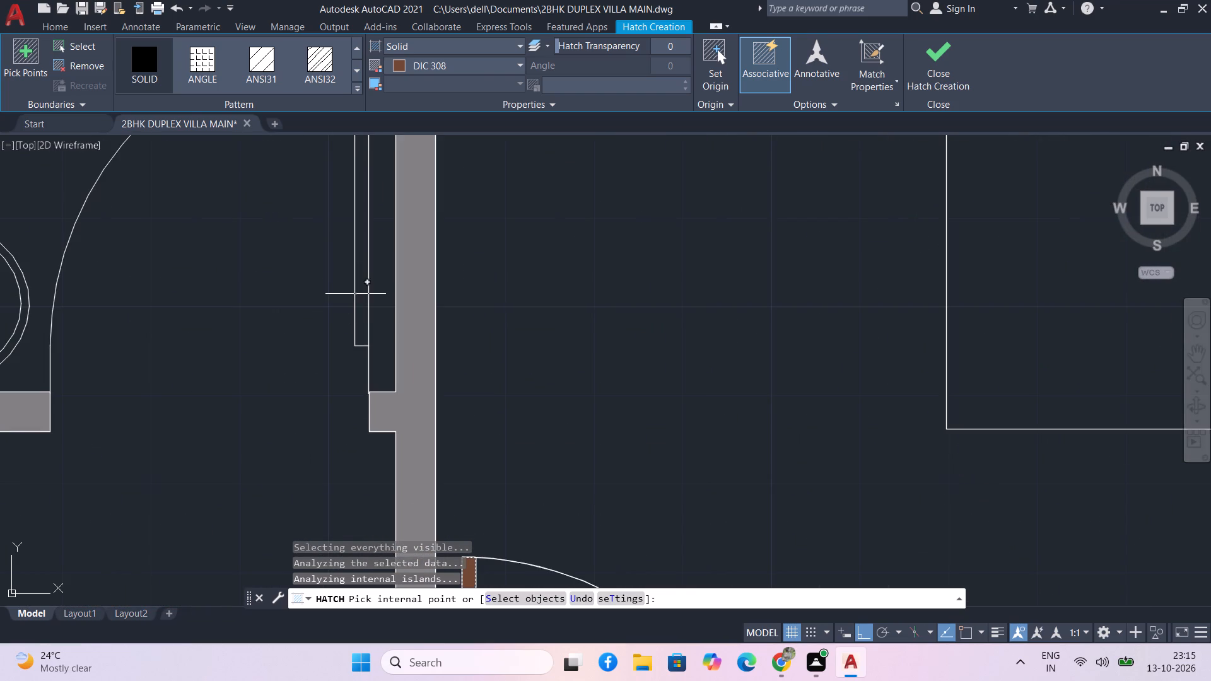
pyautogui.click(364, 313)
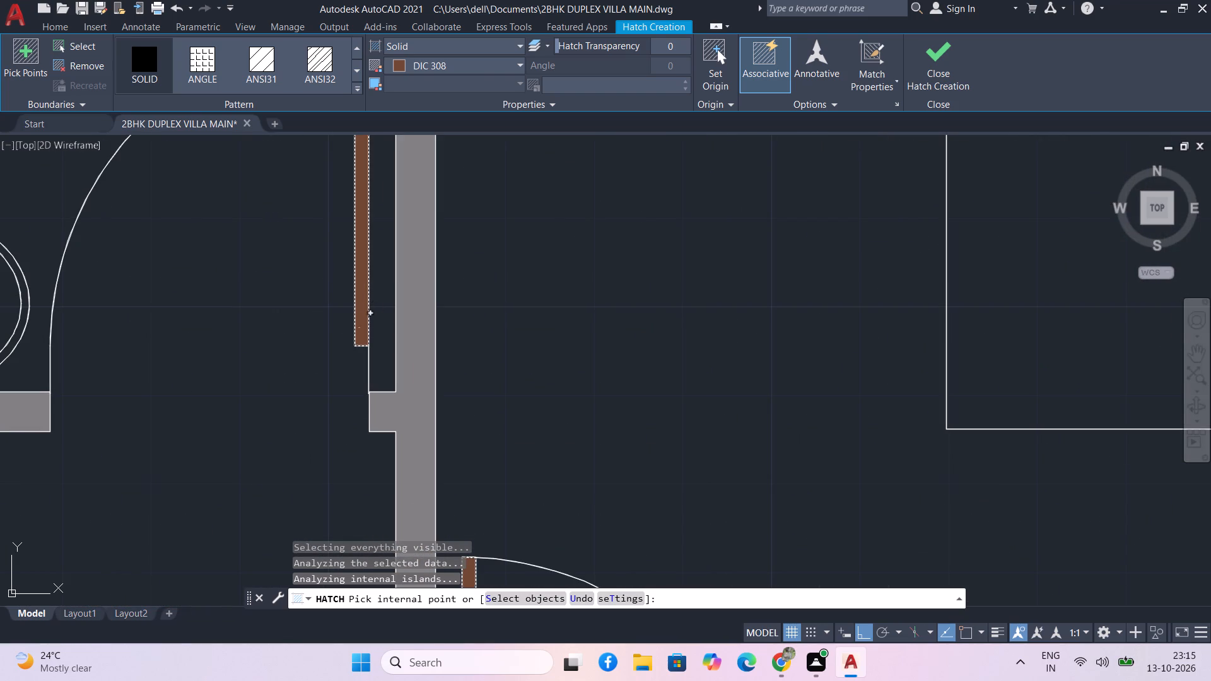
# Fill the door leaf of the left plan's small corner room beside the toilet with the brown DIC 308 solid hatch.
pyautogui.scroll(-4, 185, 343)
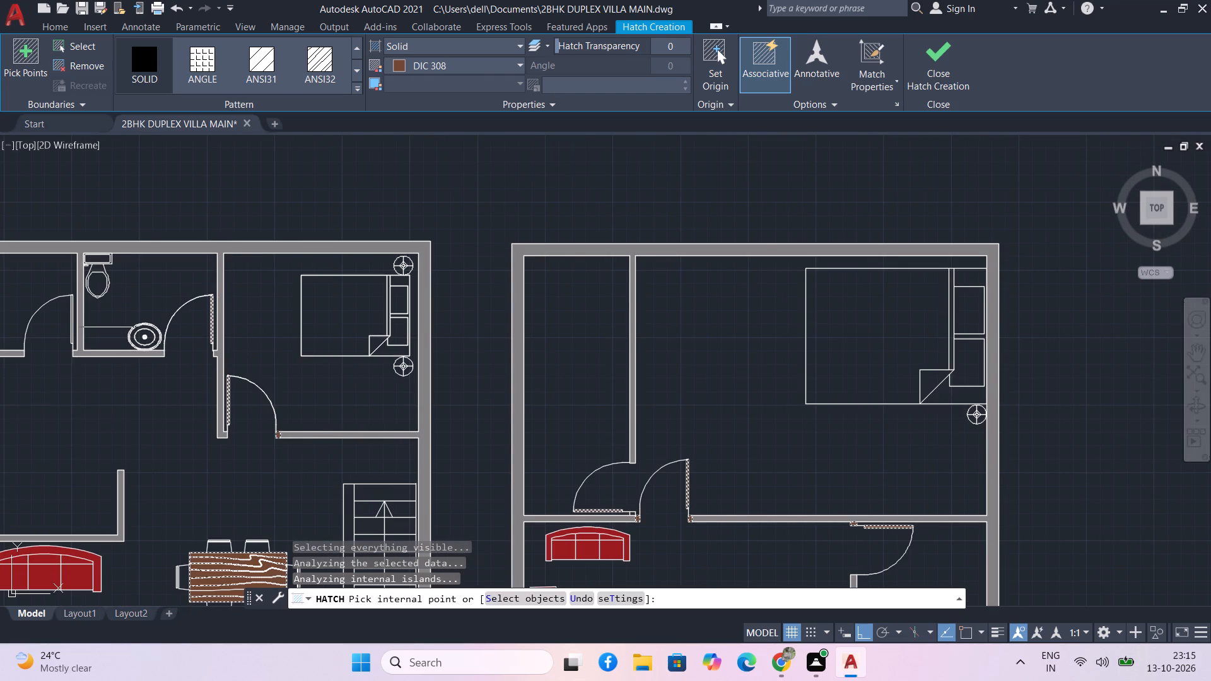
pyautogui.scroll(2, 74, 329)
pyautogui.moveTo(74, 329); pyautogui.dragTo(182, 342, button='middle')
pyautogui.scroll(2, 170, 344)
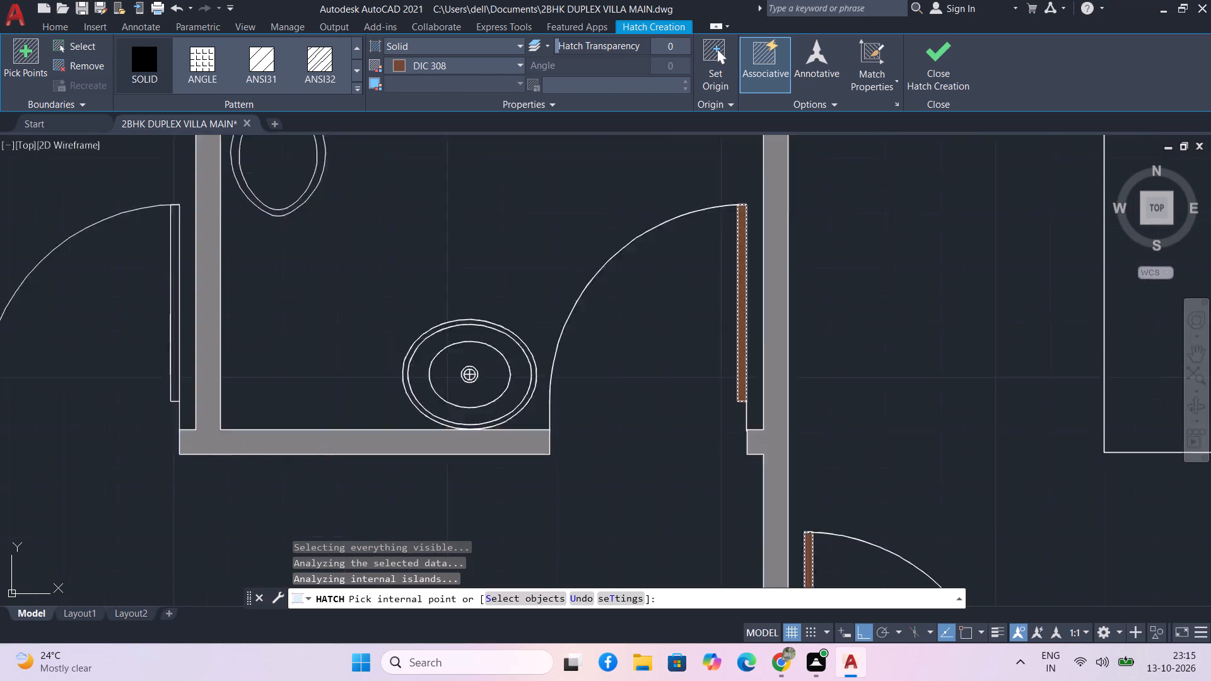
pyautogui.scroll(2, 170, 344)
pyautogui.click(180, 361)
pyautogui.scroll(-4, 178, 363)
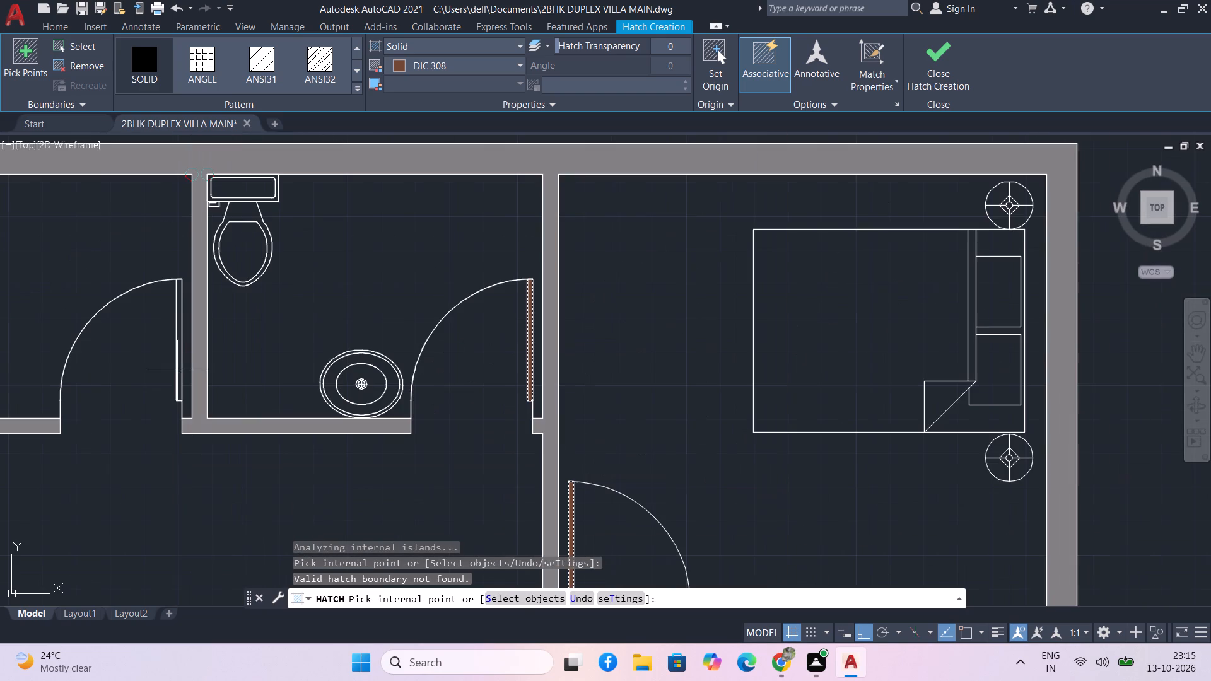
pyautogui.scroll(-2, 179, 378)
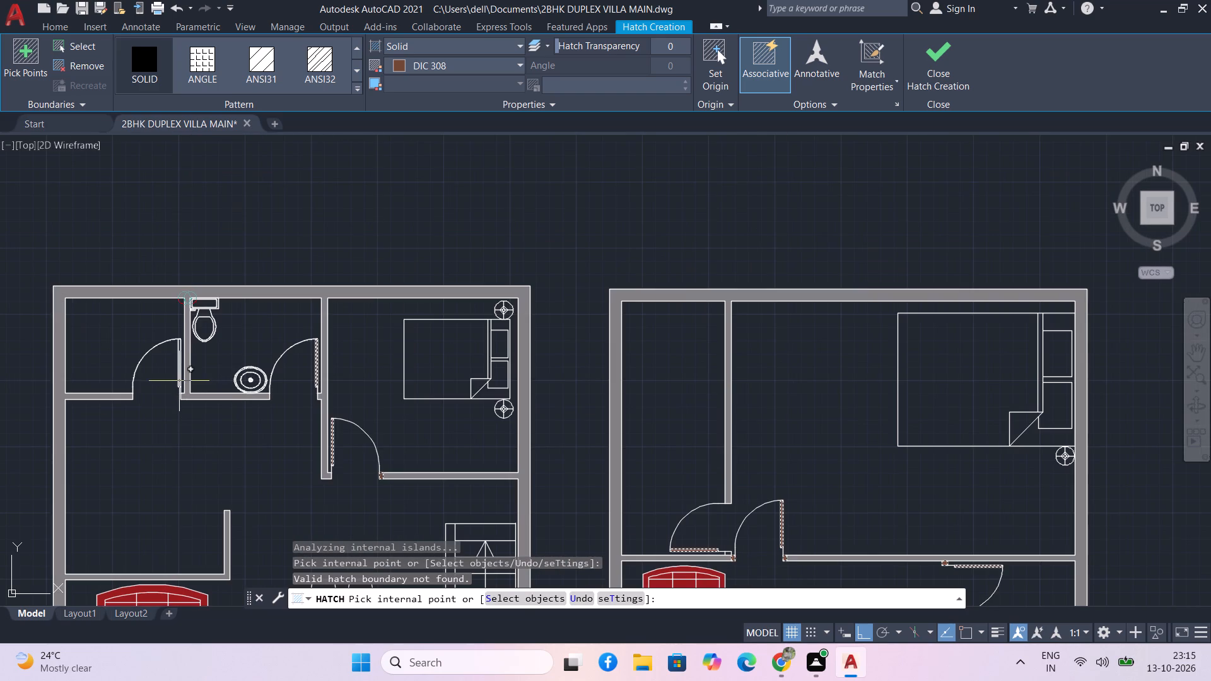
pyautogui.scroll(3, 179, 381)
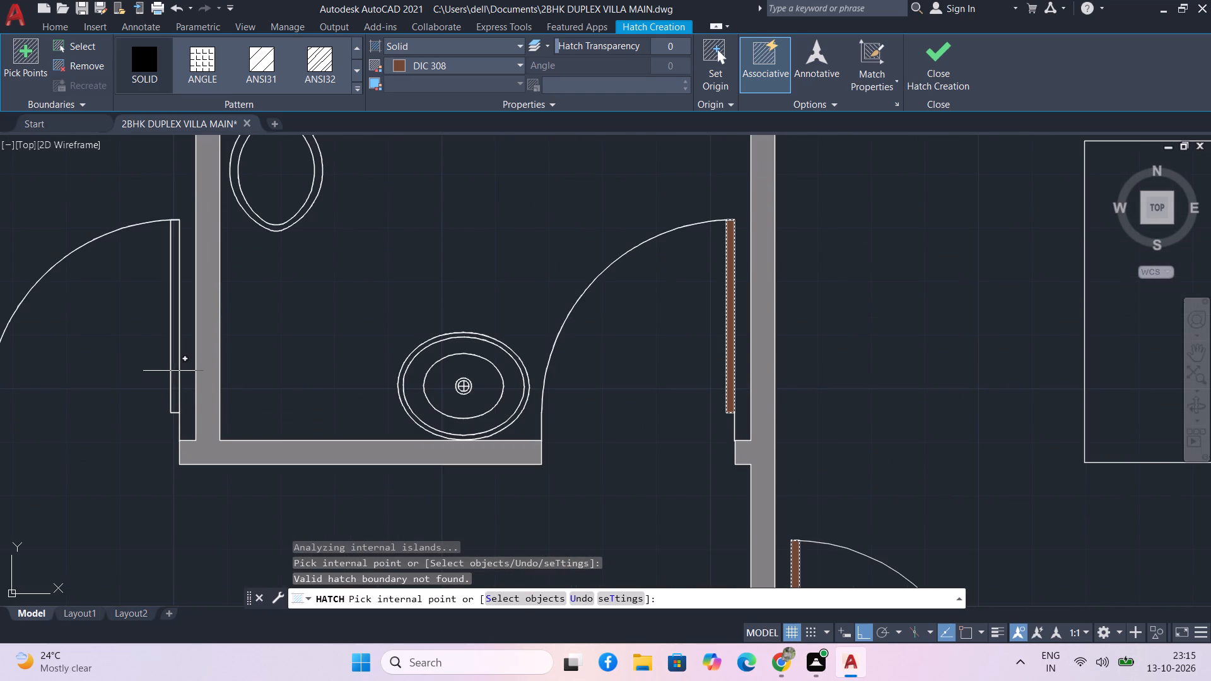
pyautogui.click(173, 371)
pyautogui.scroll(-3, 173, 372)
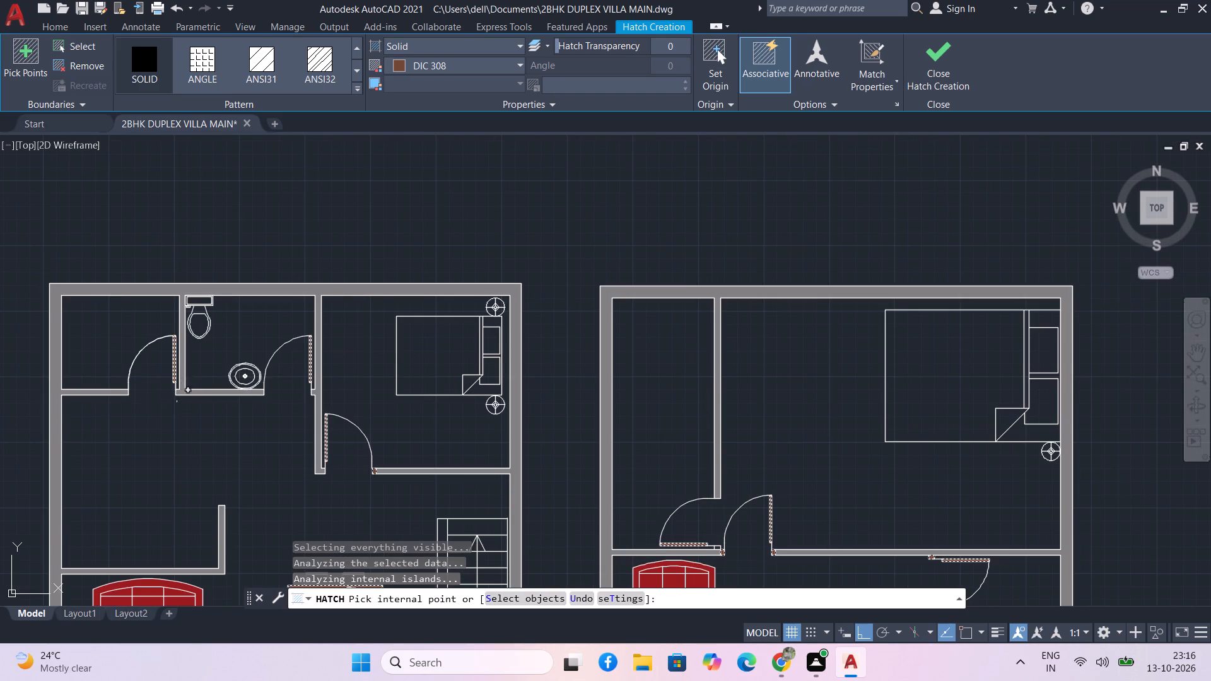
pyautogui.moveTo(183, 397); pyautogui.dragTo(187, 358, button='middle')
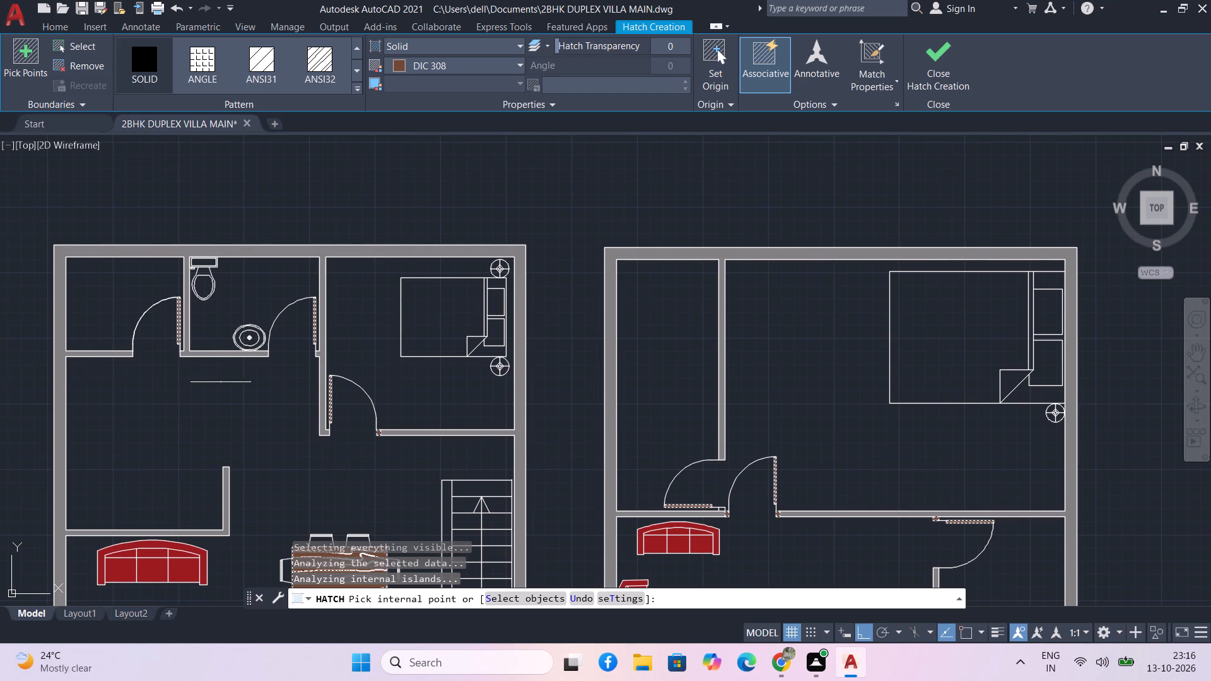
pyautogui.scroll(1, 319, 394)
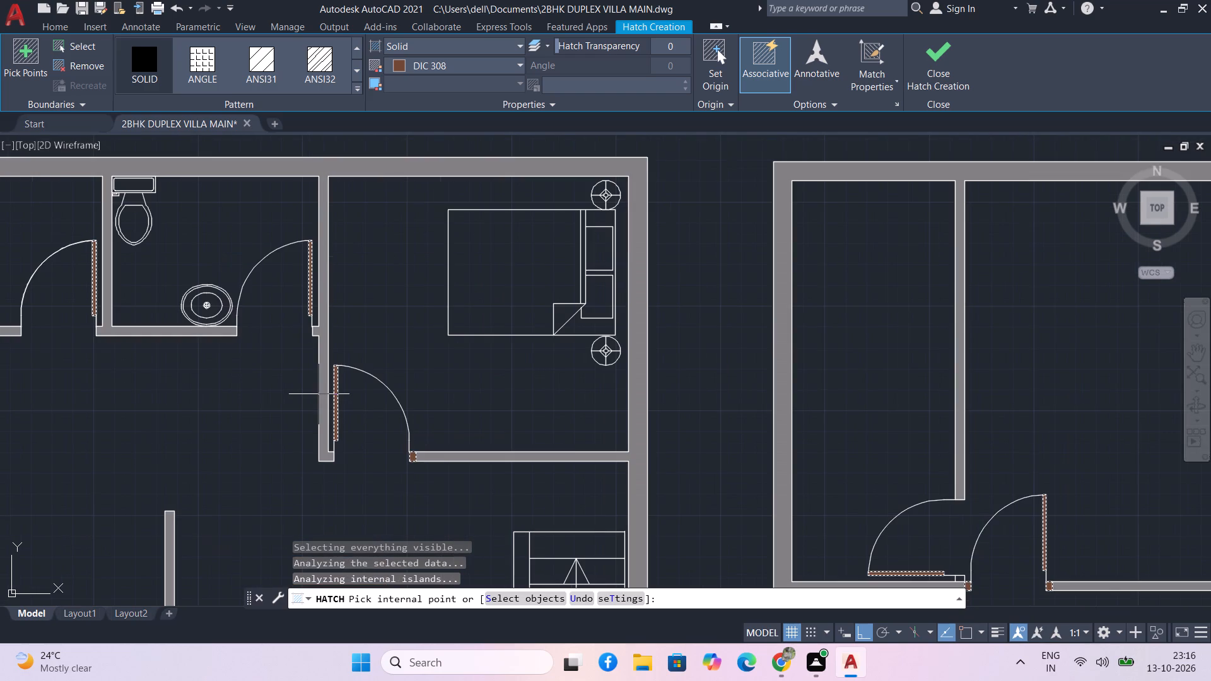
# Finish the brown door hatching on the left plan.
pyautogui.click(937, 55)
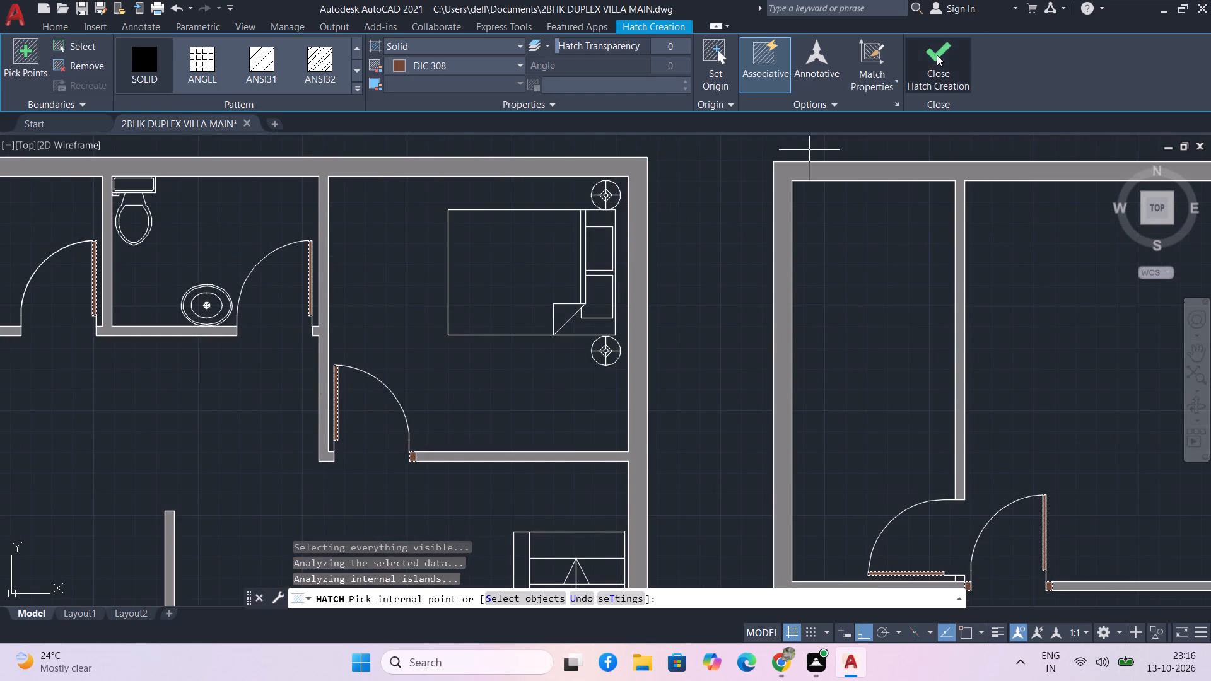
# Look over both coloured floor plans from top to bottom.
pyautogui.scroll(-1, 740, 296)
pyautogui.moveTo(714, 332); pyautogui.dragTo(688, 216, button='middle')
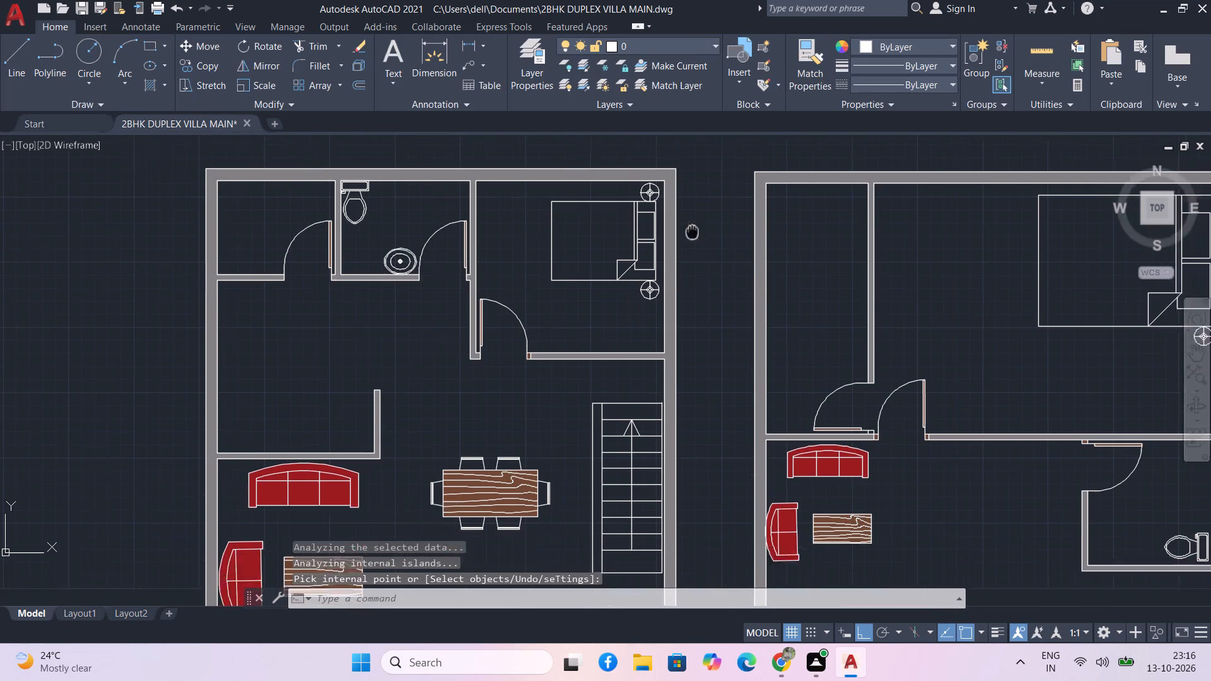
pyautogui.moveTo(688, 216); pyautogui.dragTo(674, 169, button='middle')
pyautogui.scroll(-1, 685, 223)
pyautogui.moveTo(686, 248); pyautogui.dragTo(687, 189, button='middle')
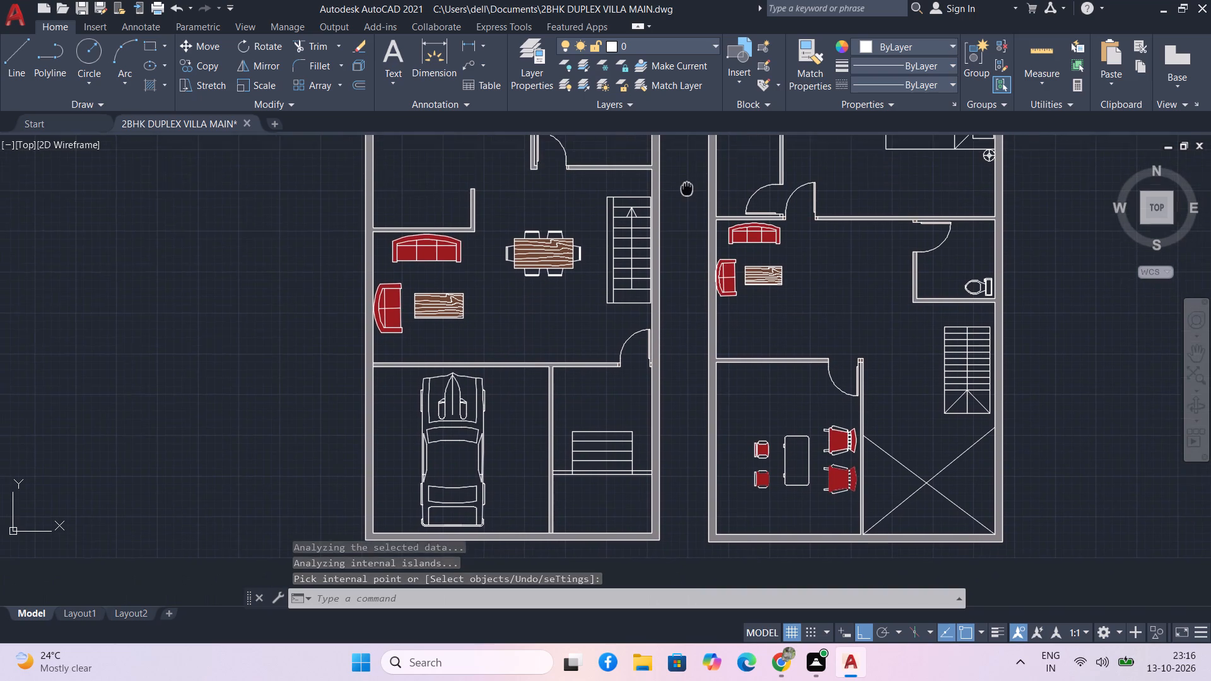
pyautogui.moveTo(687, 189); pyautogui.dragTo(691, 233, button='middle')
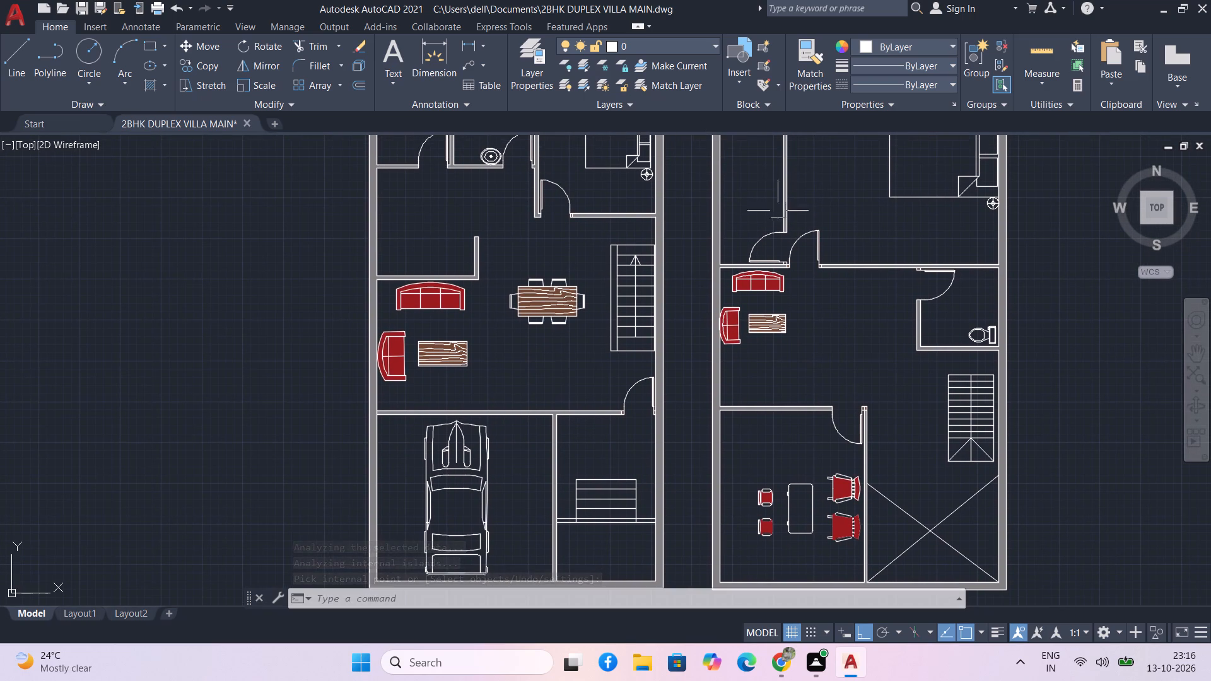
pyautogui.moveTo(763, 187); pyautogui.dragTo(749, 281, button='middle')
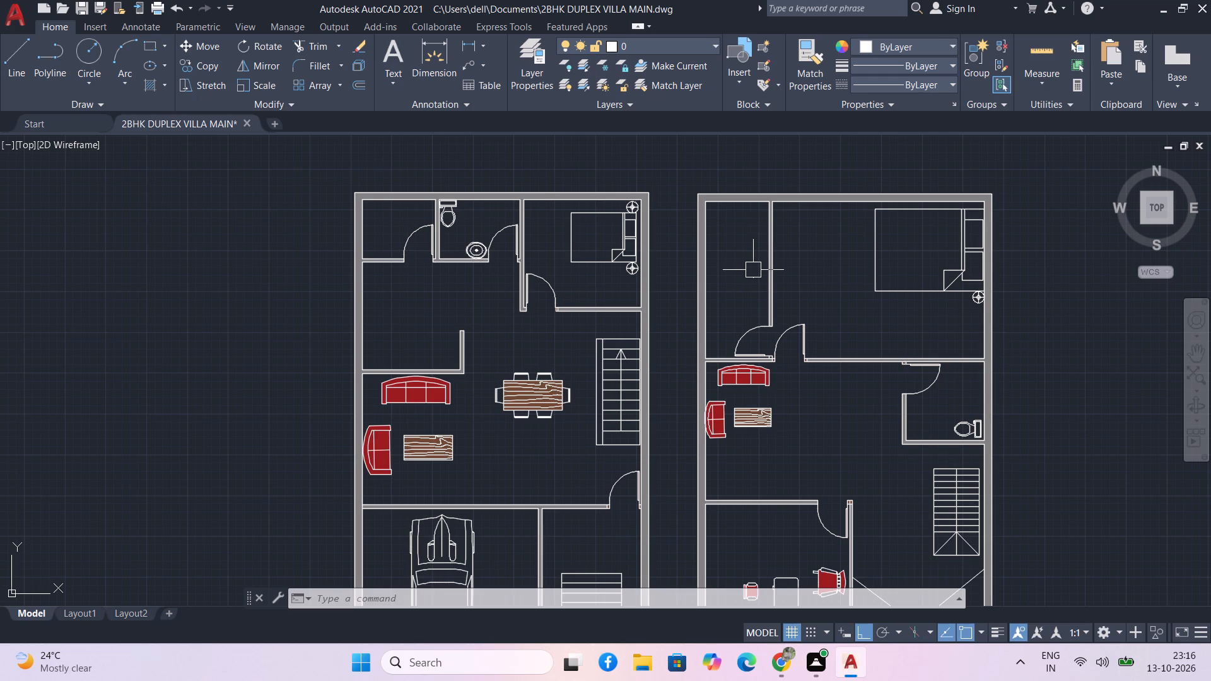
# Add a horizontal single-line text label BED ROOM 1, about 7 inches high, in the empty area beside the right plan's toilet.
pyautogui.moveTo(1093, 463); pyautogui.dragTo(750, 393, button='middle')
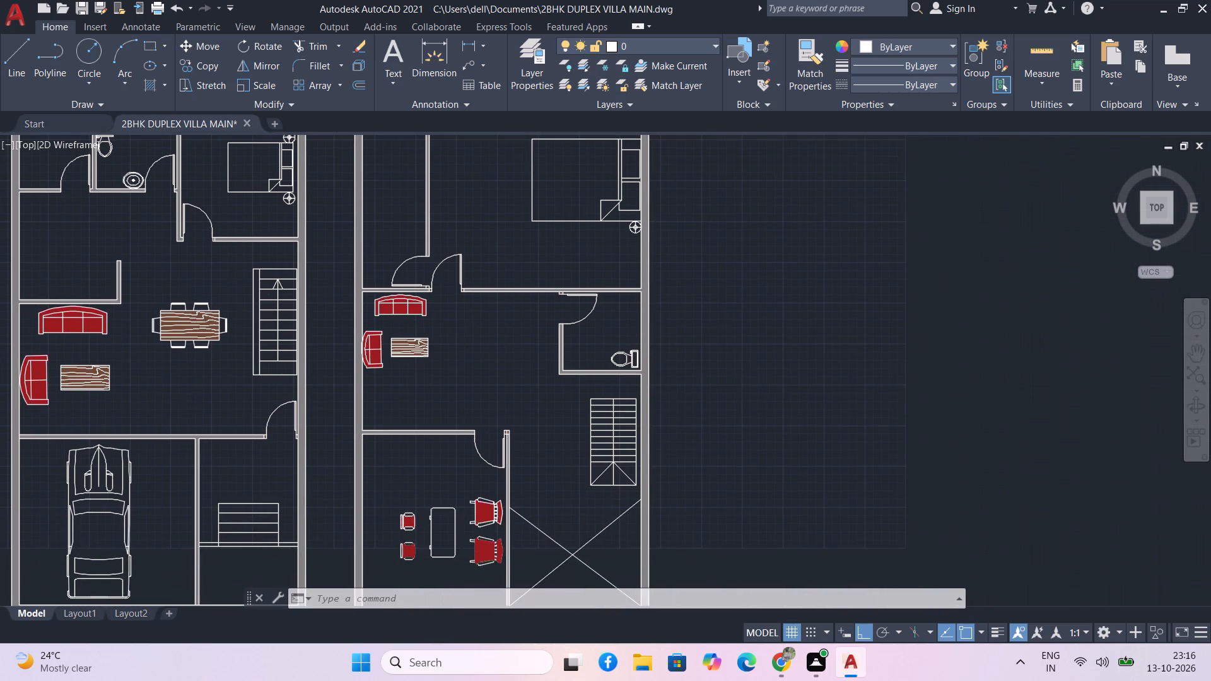
pyautogui.press('Escape')
pyautogui.click(701, 347)
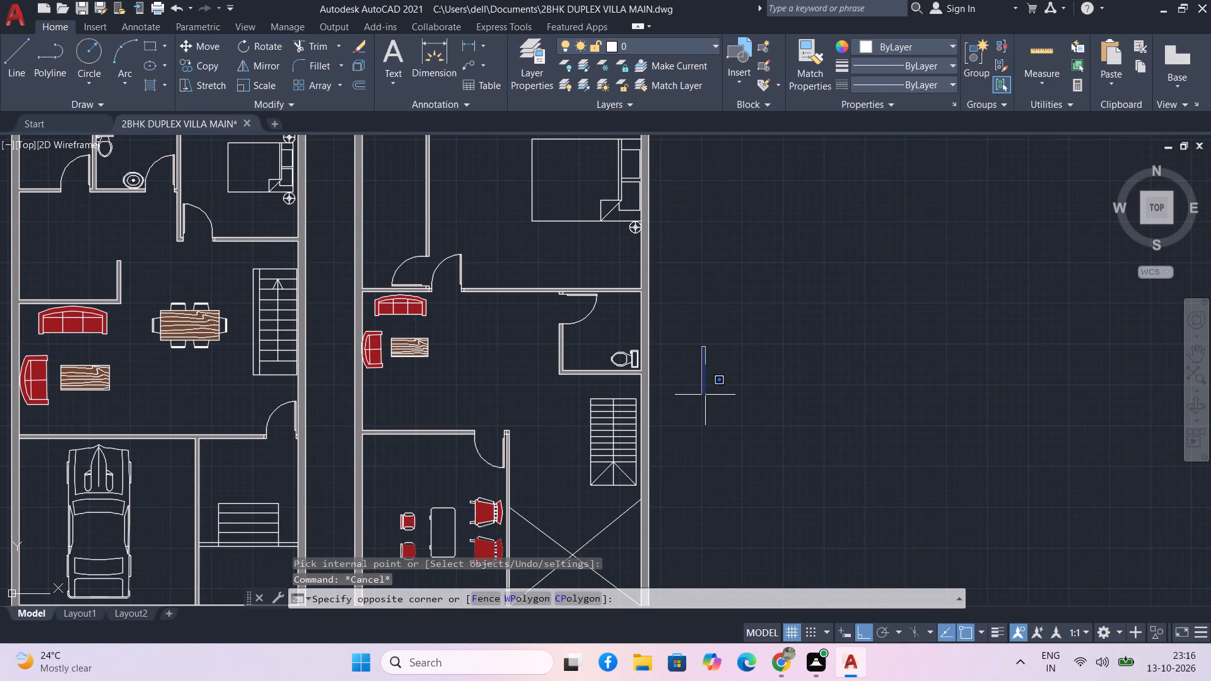
pyautogui.press('Escape')
pyautogui.write('TR')
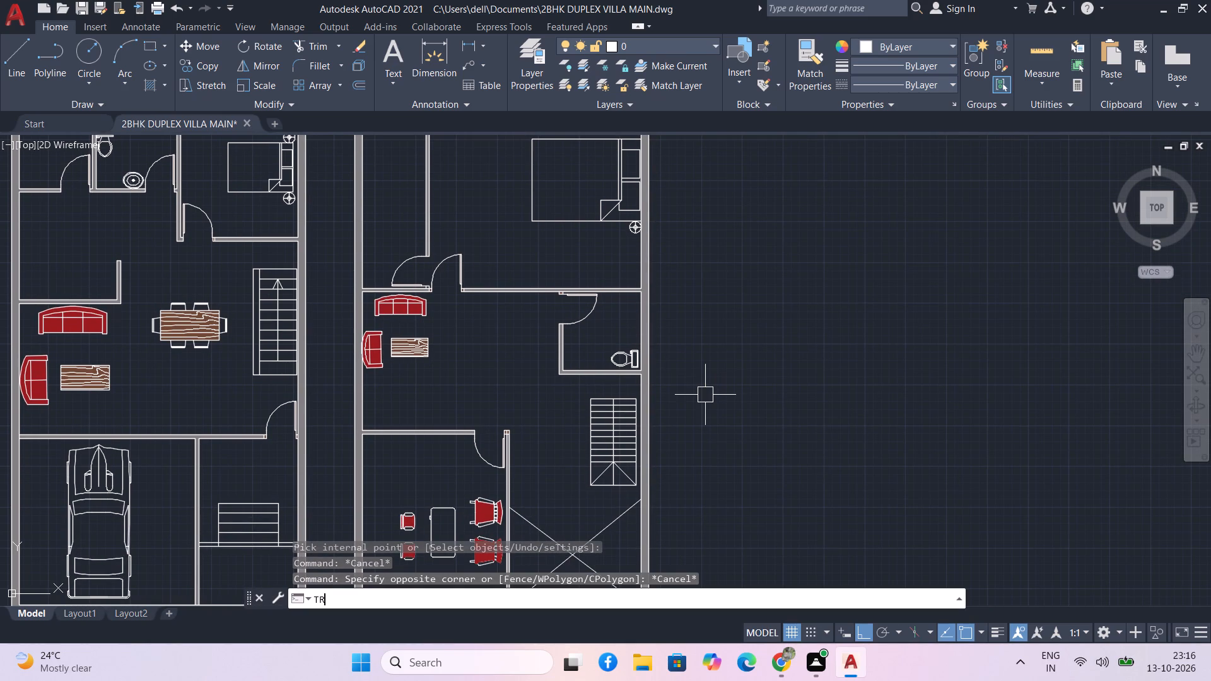
pyautogui.press('BackSpace')
pyautogui.write('EXT')
pyautogui.press('space')
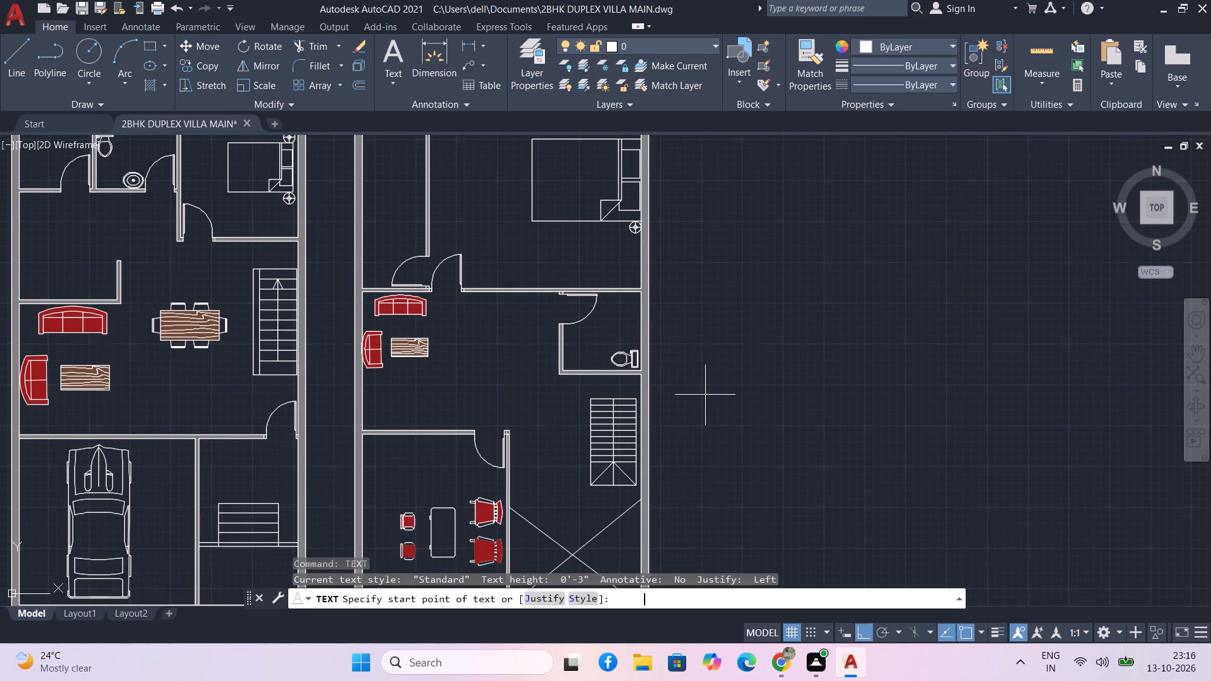
pyautogui.click(701, 349)
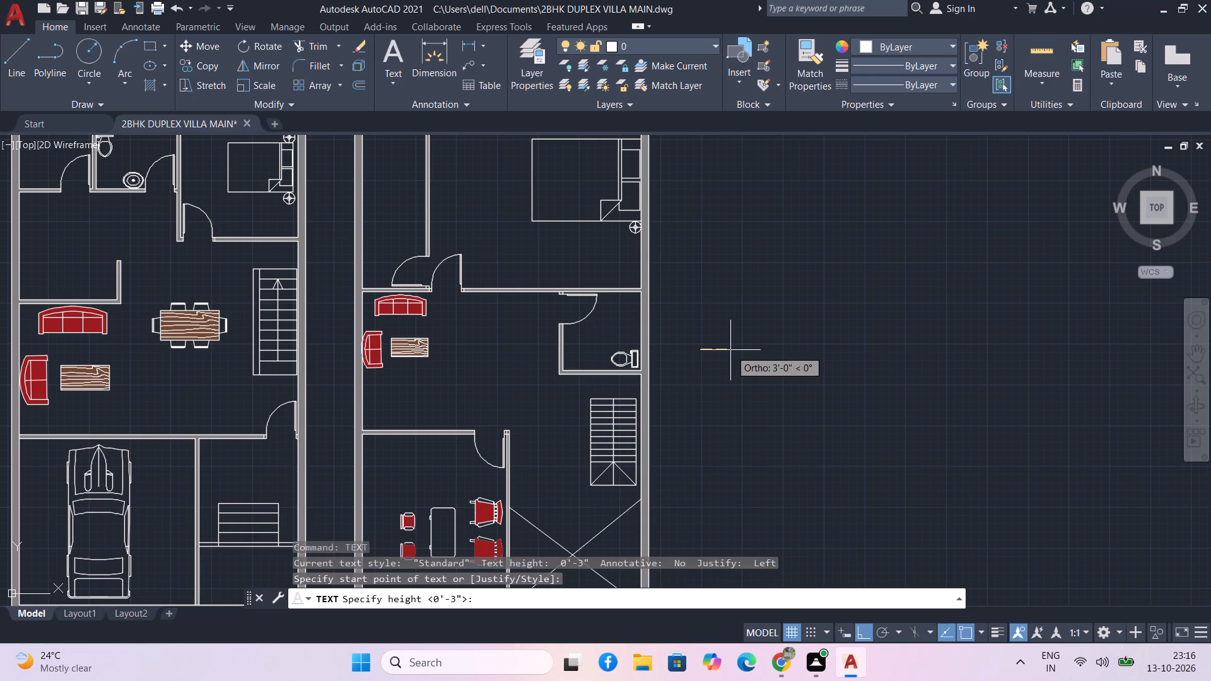
pyautogui.scroll(3, 722, 352)
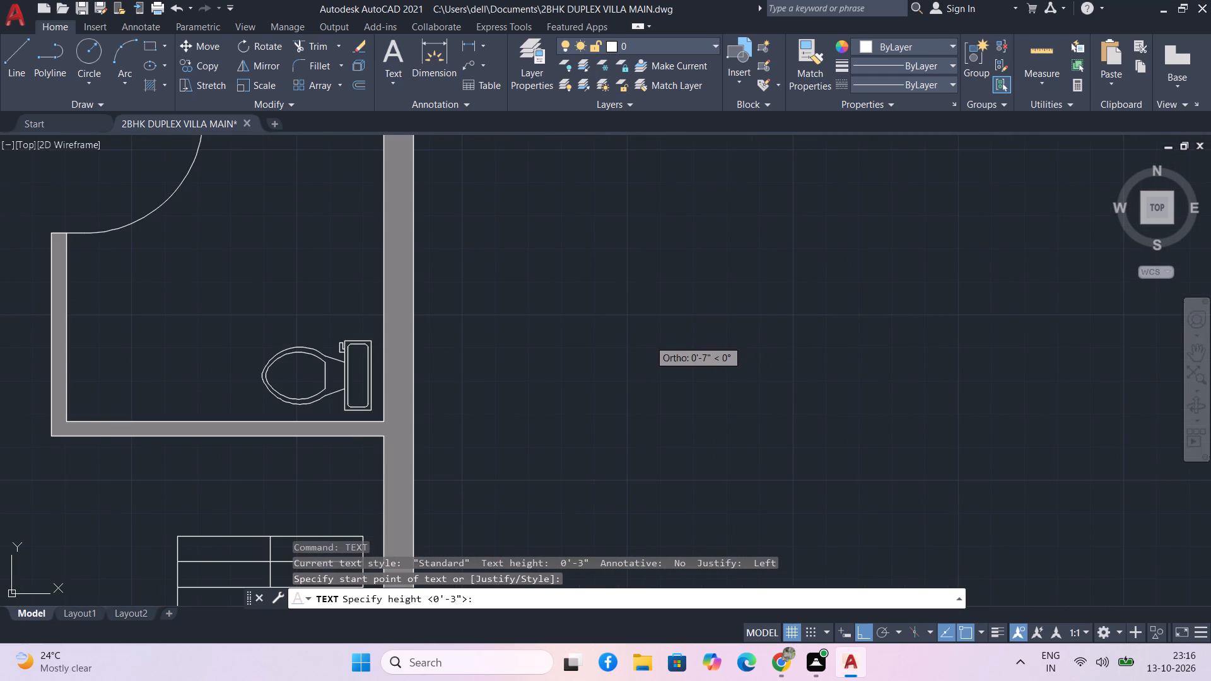
pyautogui.click(644, 344)
pyautogui.click(644, 344)
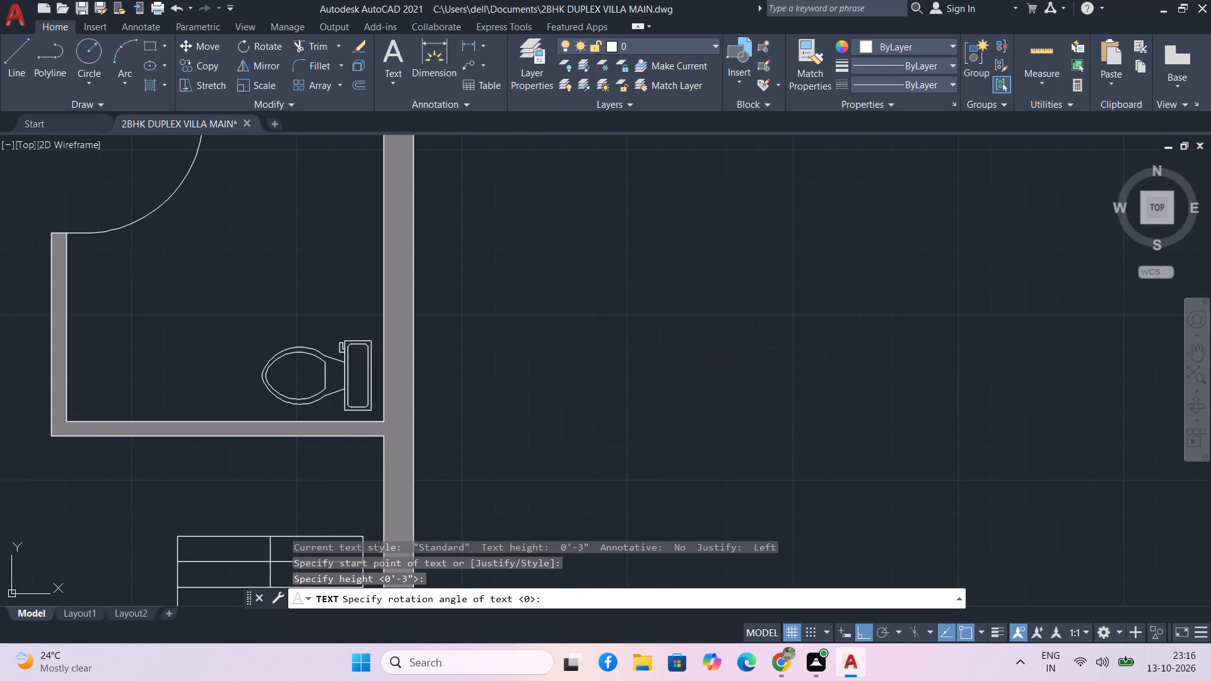
pyautogui.press('F8')
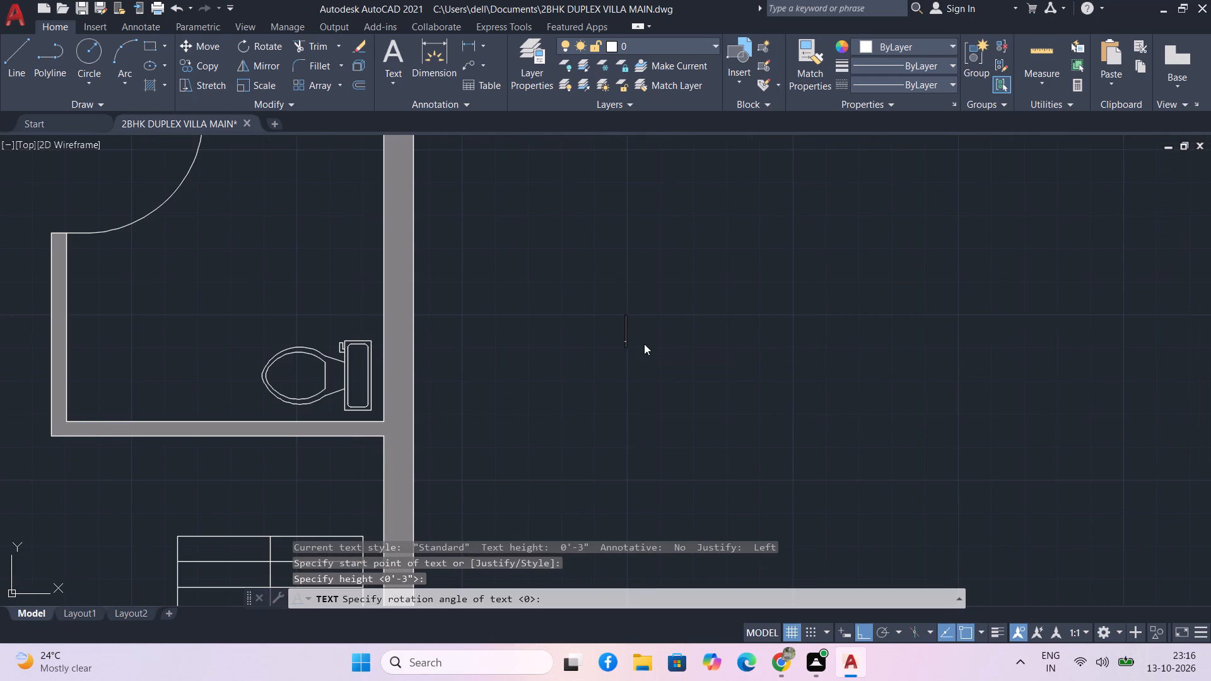
pyautogui.write('BED ROOM')
pyautogui.press('space')
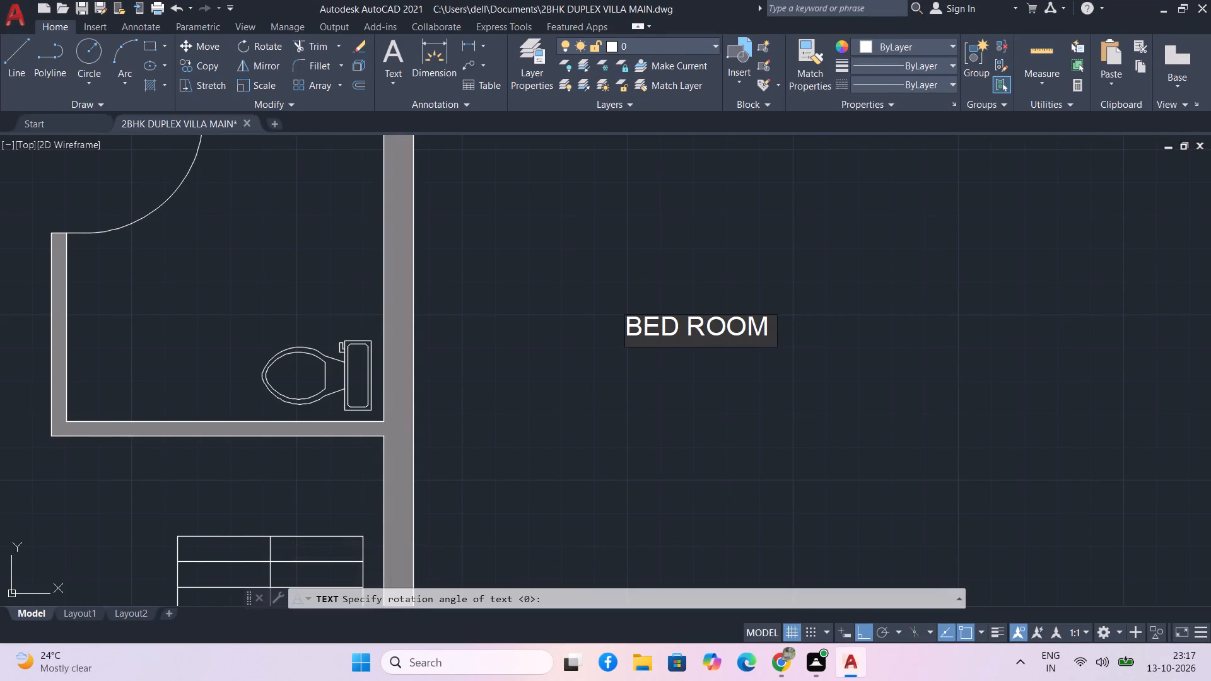
pyautogui.write('1')
pyautogui.press('space')
# Add a BED ROOM 2 text label just to the right of the BED ROOM 1 label.
pyautogui.click(816, 334)
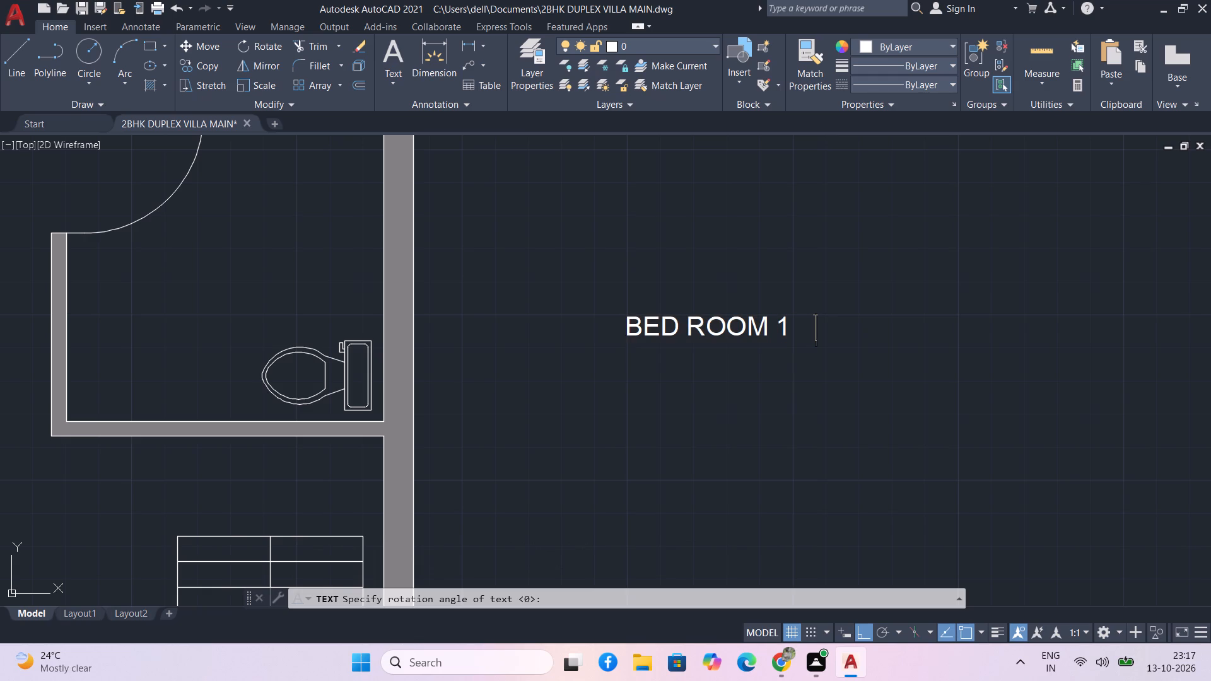
pyautogui.write('BED')
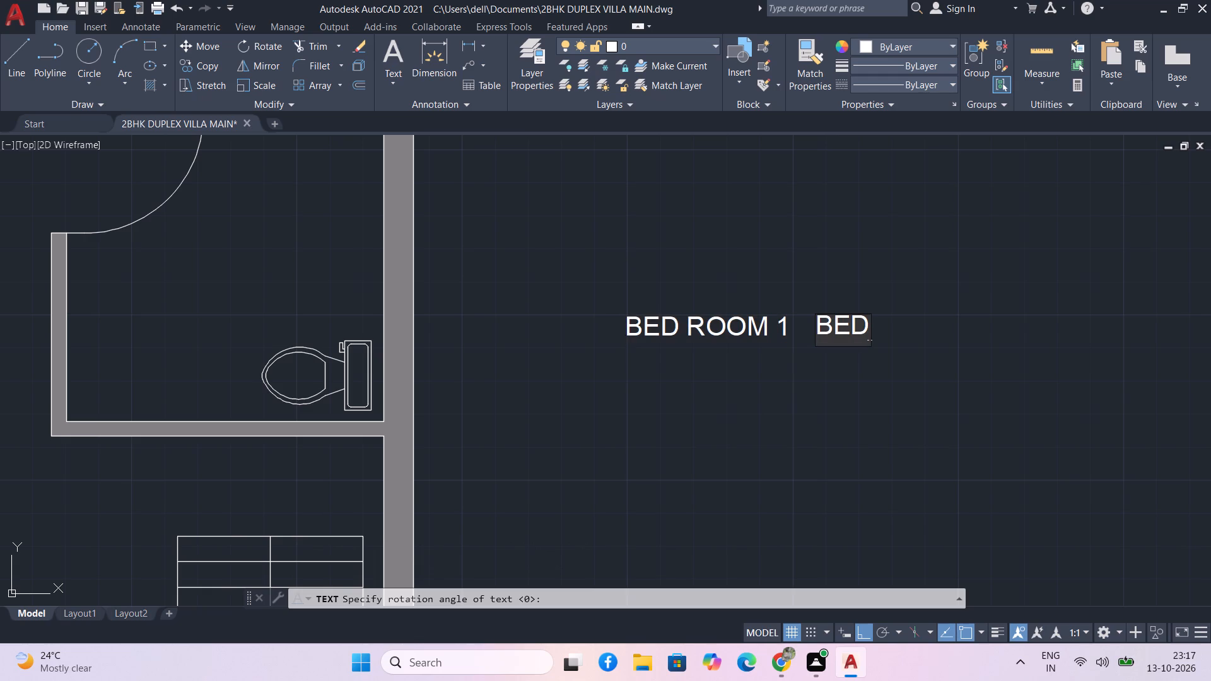
pyautogui.press('space')
pyautogui.write('ROOM 2')
pyautogui.press('space')
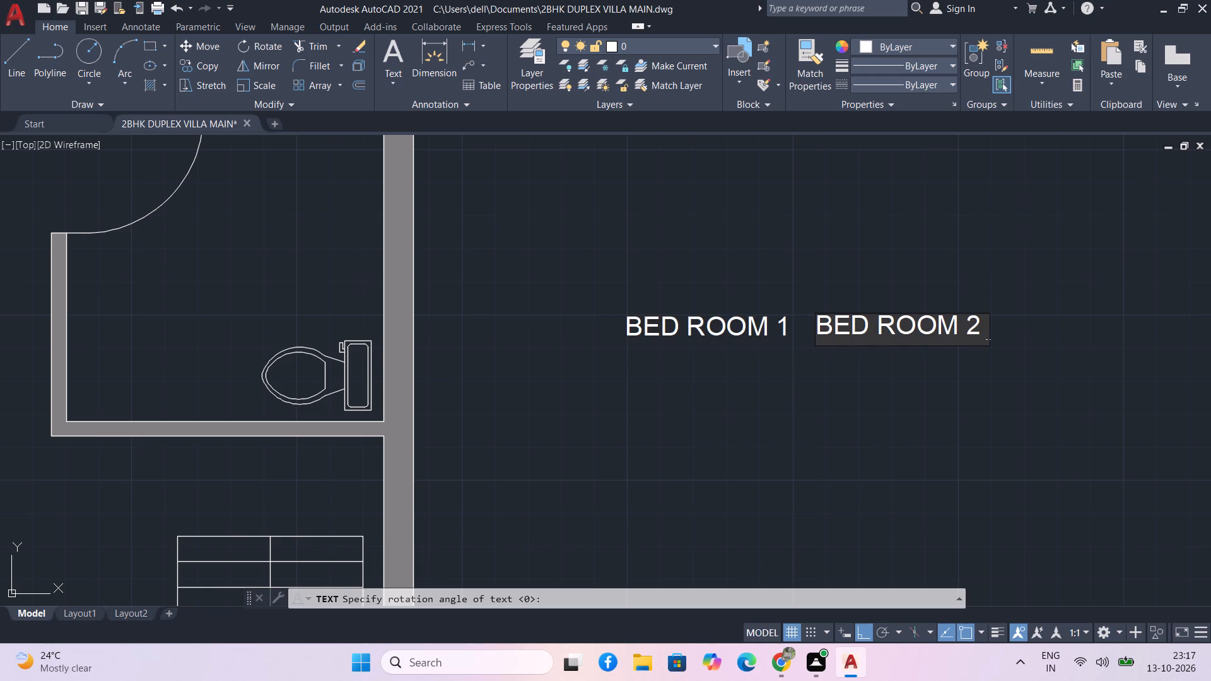
# Add WASHROOM and PARKING text labels side by side beneath the two bedroom labels.
pyautogui.click(664, 392)
pyautogui.write('WASHROOM')
pyautogui.press('space')
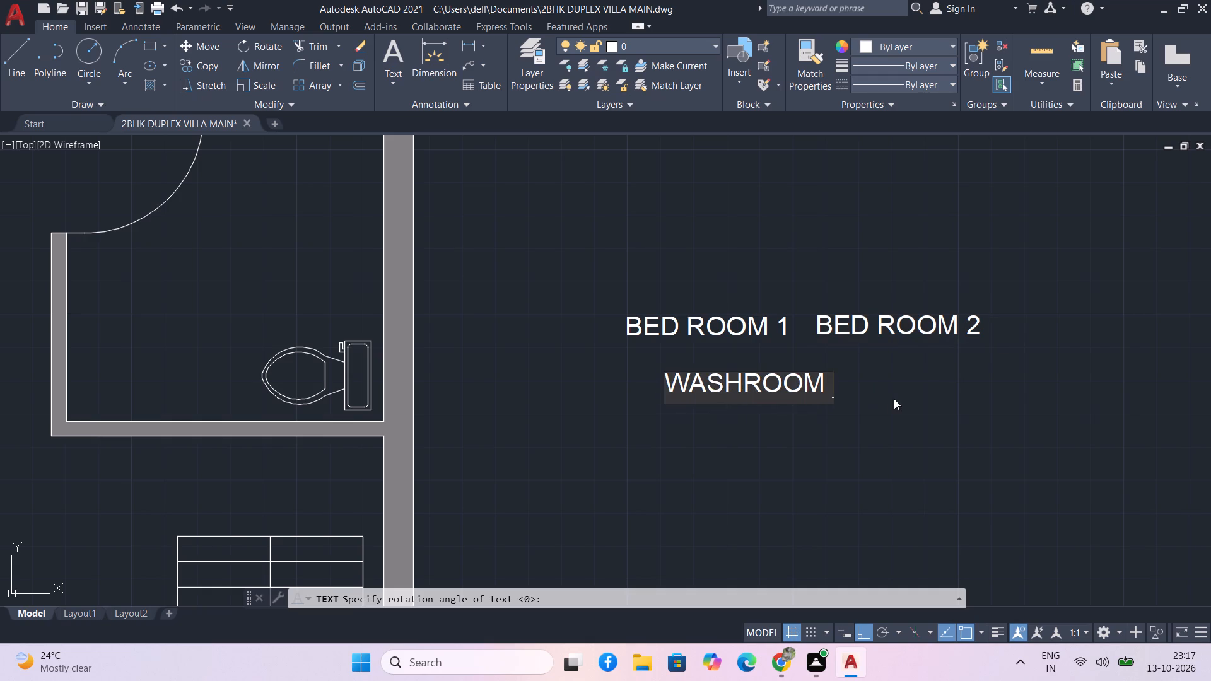
pyautogui.click(894, 399)
pyautogui.write('PAE')
pyautogui.press('BackSpace')
pyautogui.write('RKING')
pyautogui.press('space')
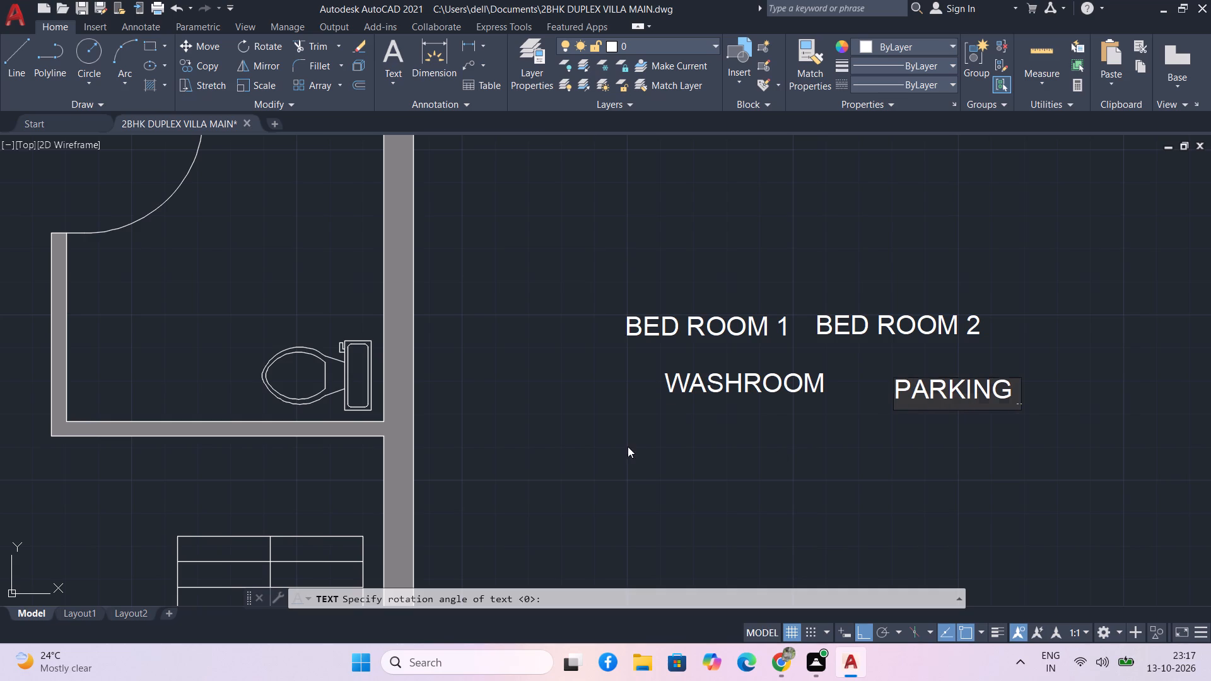
# Add STAIRS and LOUNGE text labels side by side beneath the WASHROOM label.
pyautogui.click(628, 446)
pyautogui.write('STAIRS')
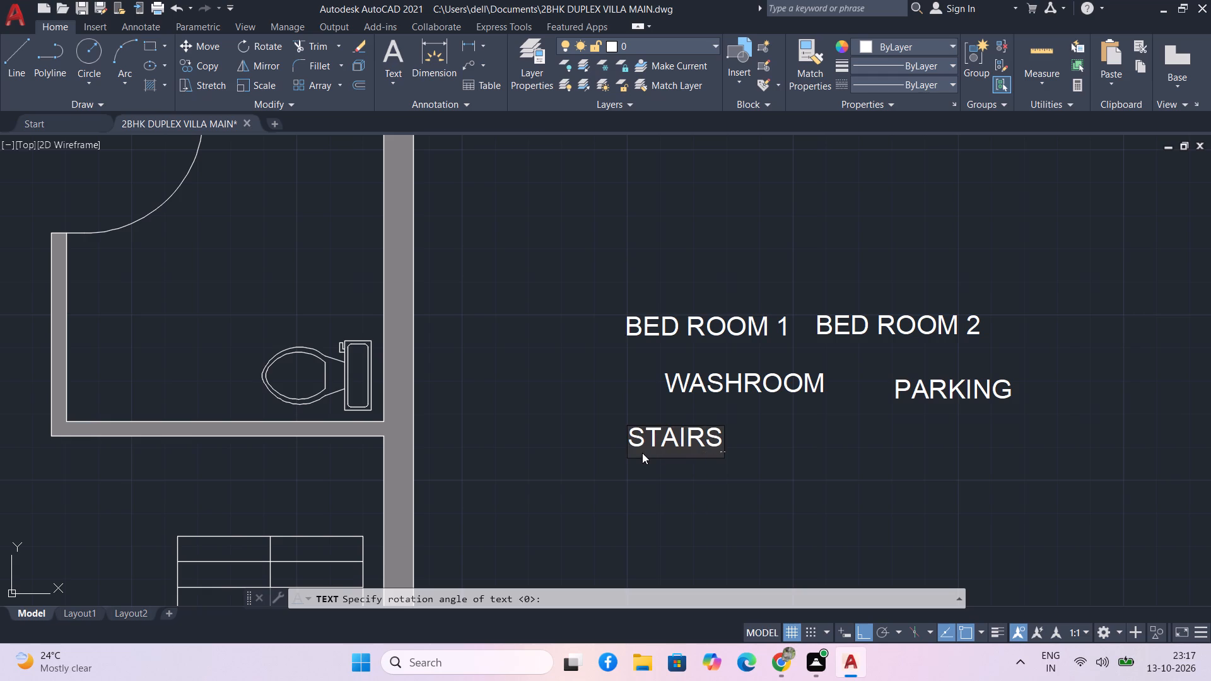
pyautogui.press('space')
pyautogui.click(748, 452)
pyautogui.write('LOUNGE')
pyautogui.press('space')
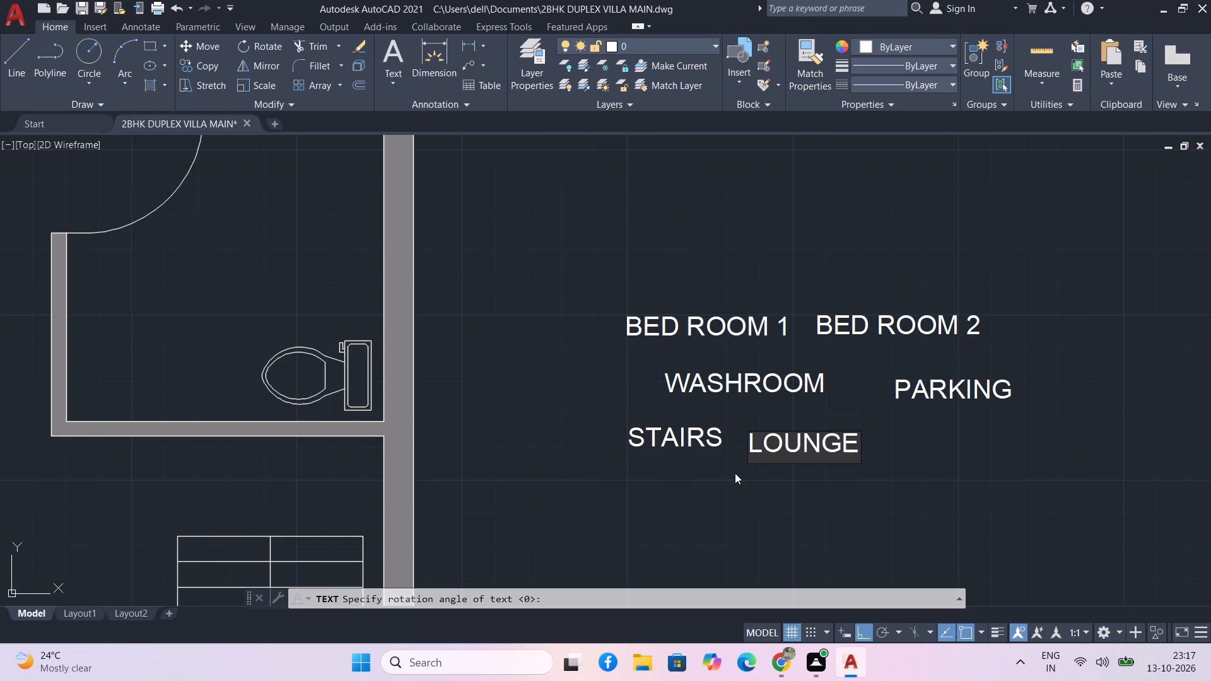
# Add another PARKING text label to the right of the LOUNGE label.
pyautogui.click(896, 463)
pyautogui.scroll(-3, 825, 468)
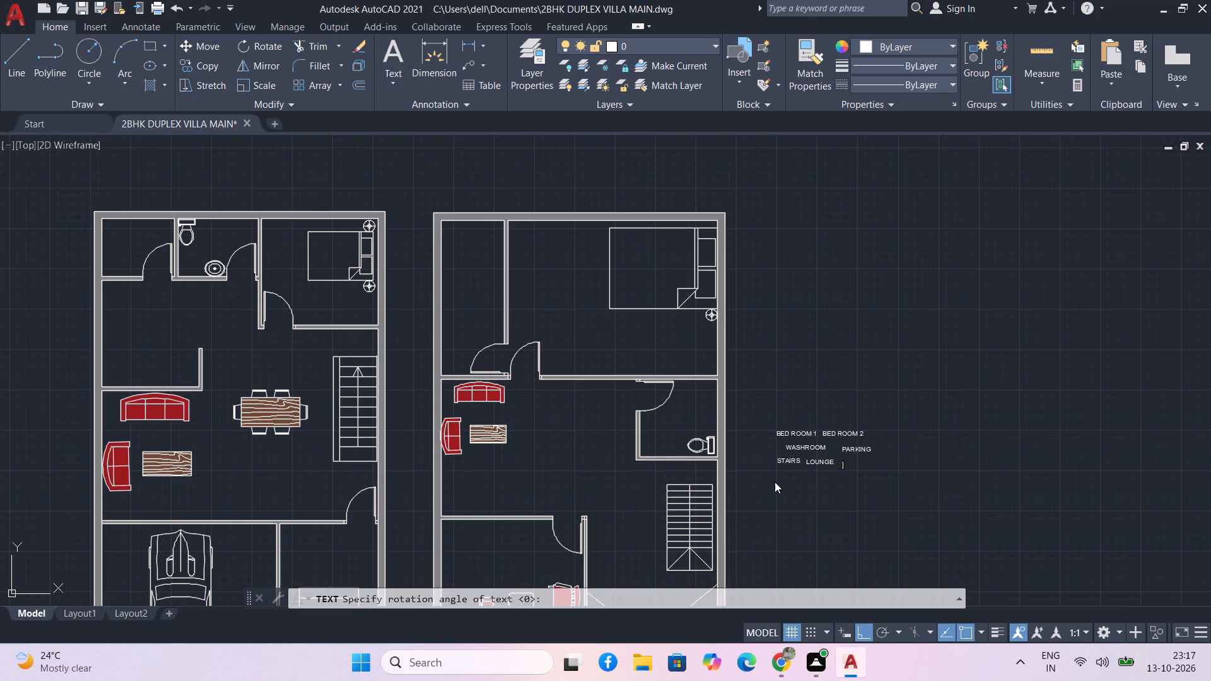
pyautogui.moveTo(800, 496); pyautogui.dragTo(785, 469, button='middle')
pyautogui.moveTo(839, 486); pyautogui.dragTo(839, 451, button='middle')
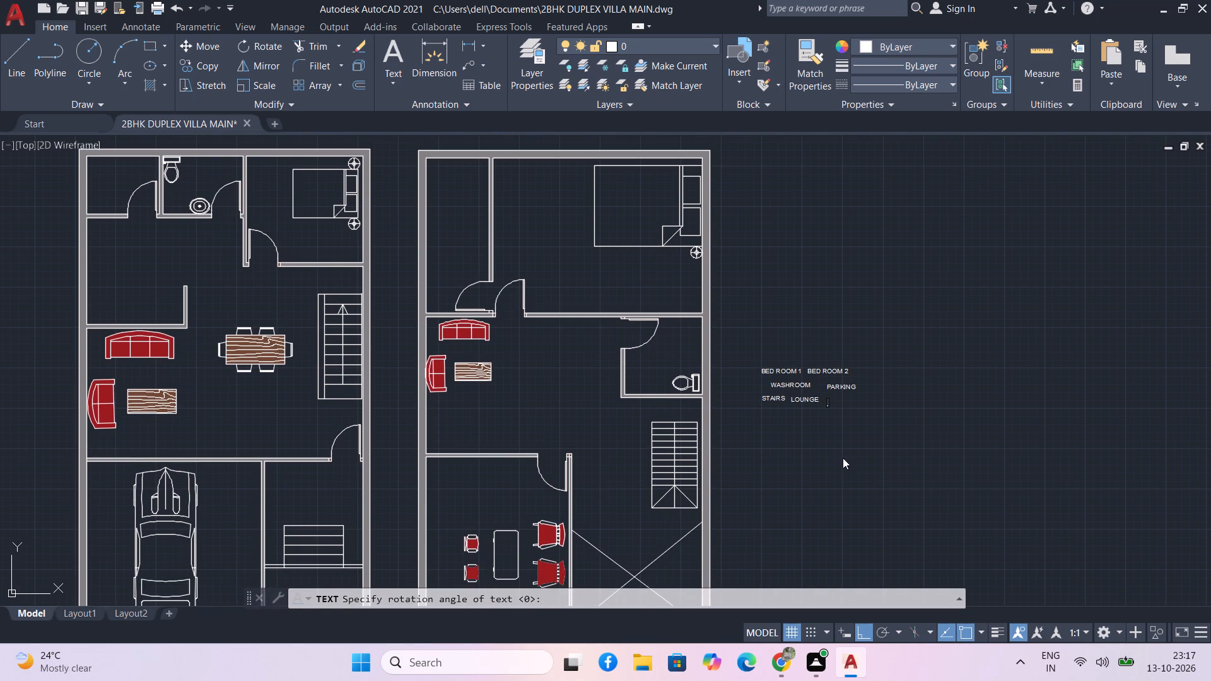
pyautogui.moveTo(797, 464); pyautogui.dragTo(803, 443, button='middle')
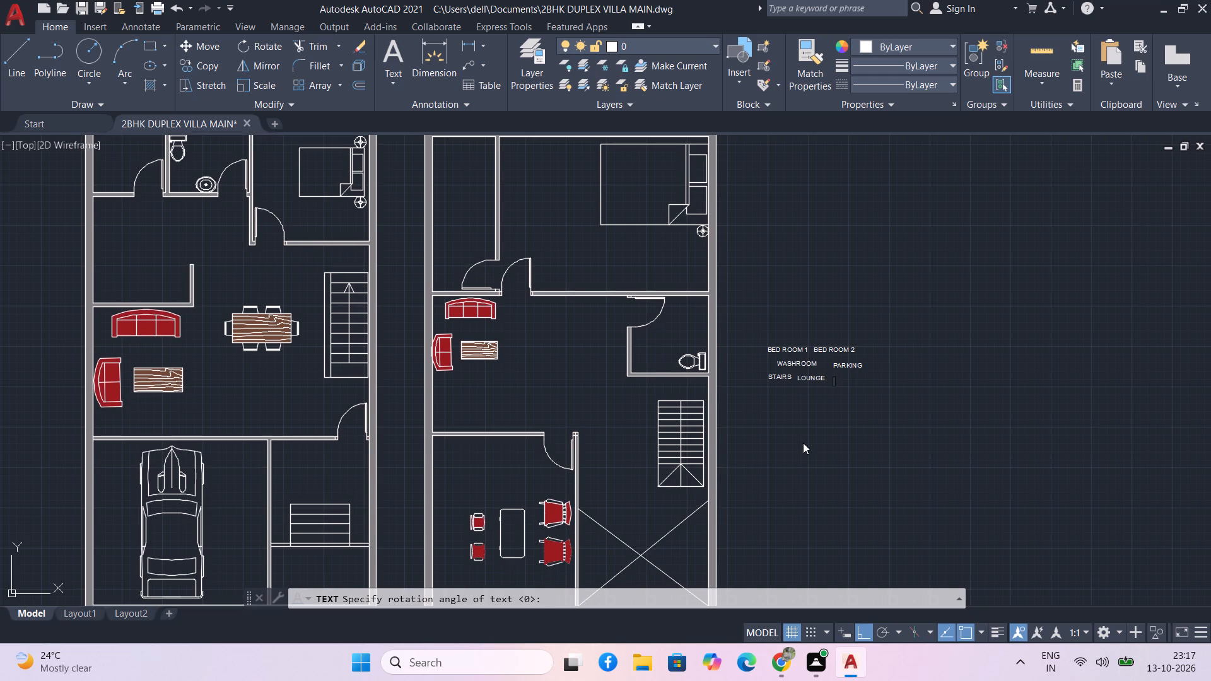
pyautogui.write('PARKING')
pyautogui.press('space')
# Add a PORCH text label below the STAIRS and LOUNGE labels.
pyautogui.click(785, 402)
pyautogui.write('PORCH')
pyautogui.press('space')
# Add a DINING / LIVING text label to the right of the PORCH label.
pyautogui.click(826, 399)
pyautogui.write('DINING')
pyautogui.press('space')
pyautogui.write('/')
pyautogui.press('space')
pyautogui.write('LIVING')
pyautogui.press('space')
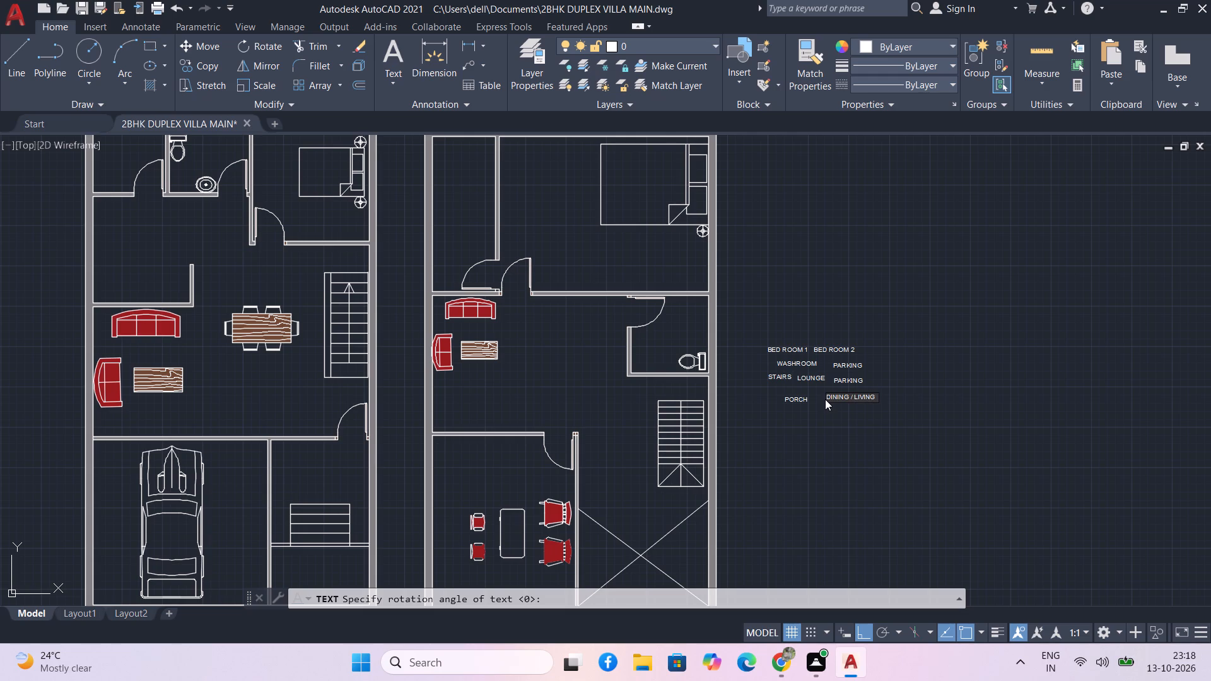
# Move the BED ROOM 1 label from the label group into the large bedroom of the right-hand floor plan, with Ortho off.
pyautogui.click(880, 409)
pyautogui.scroll(-1, 871, 441)
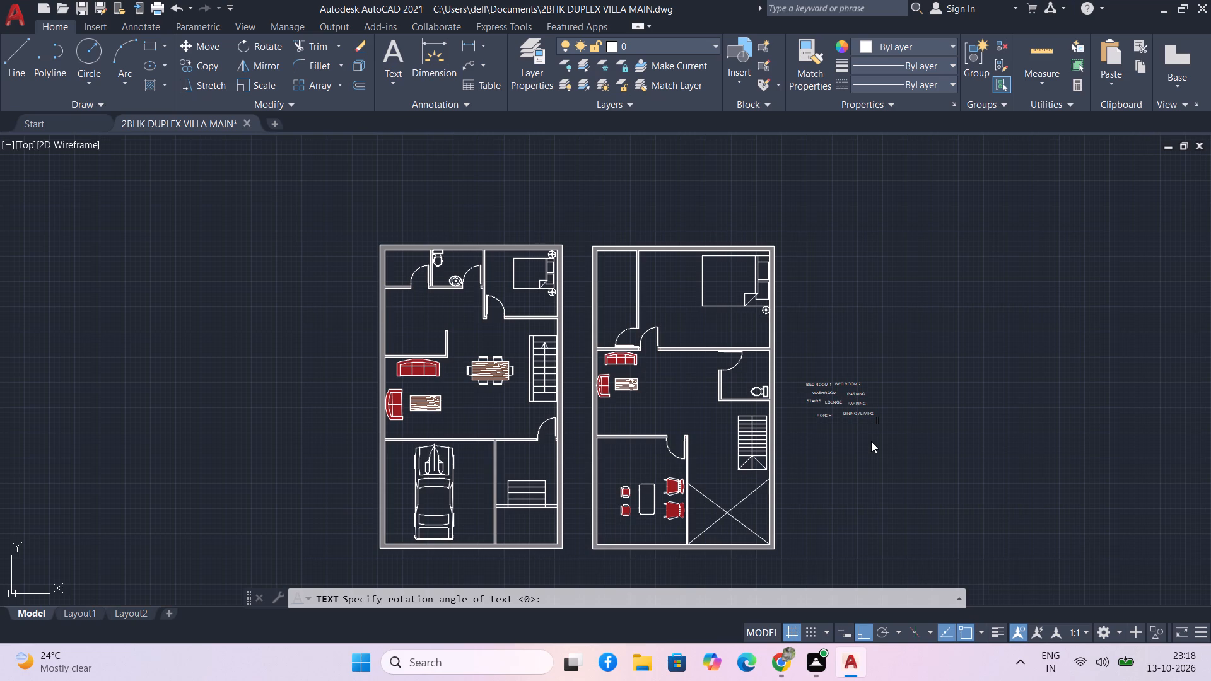
pyautogui.press('Return')
pyautogui.scroll(2, 779, 372)
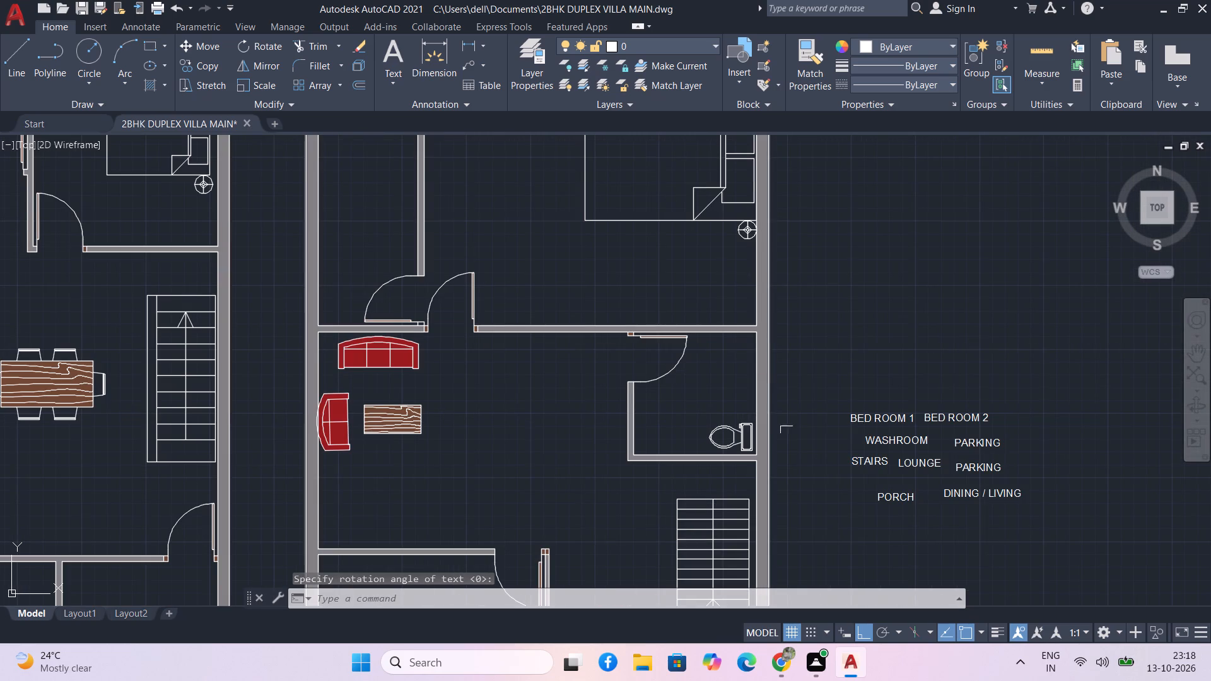
pyautogui.click(882, 420)
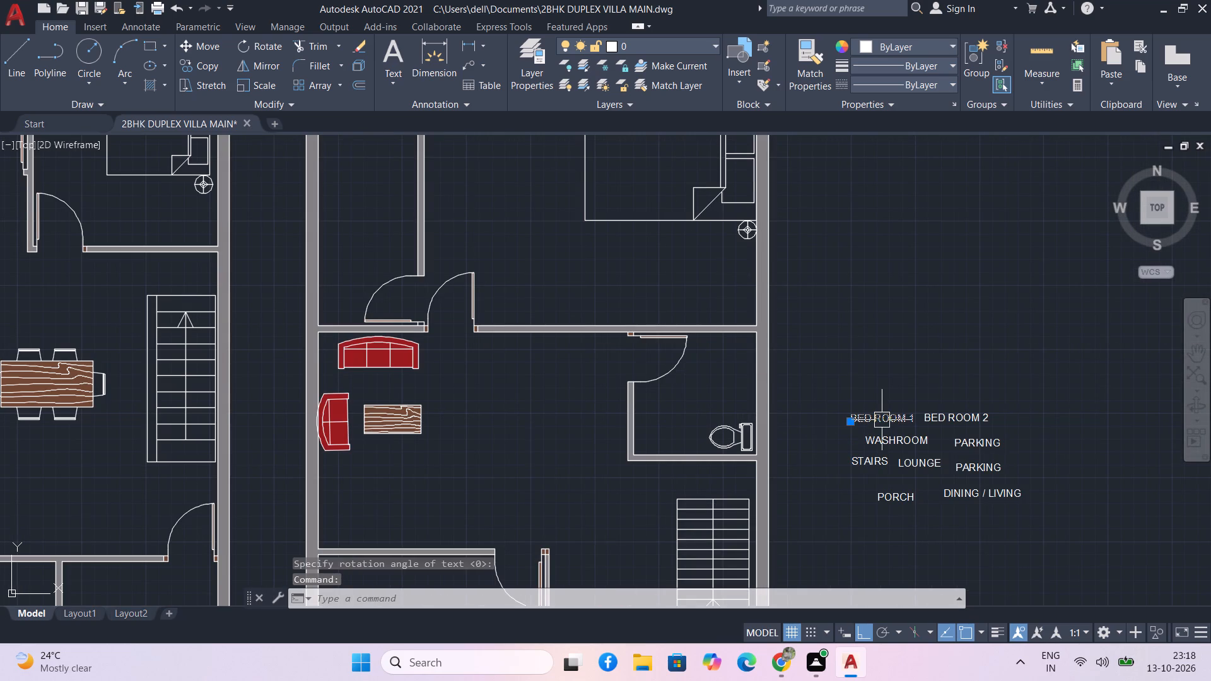
pyautogui.write('M')
pyautogui.press('space')
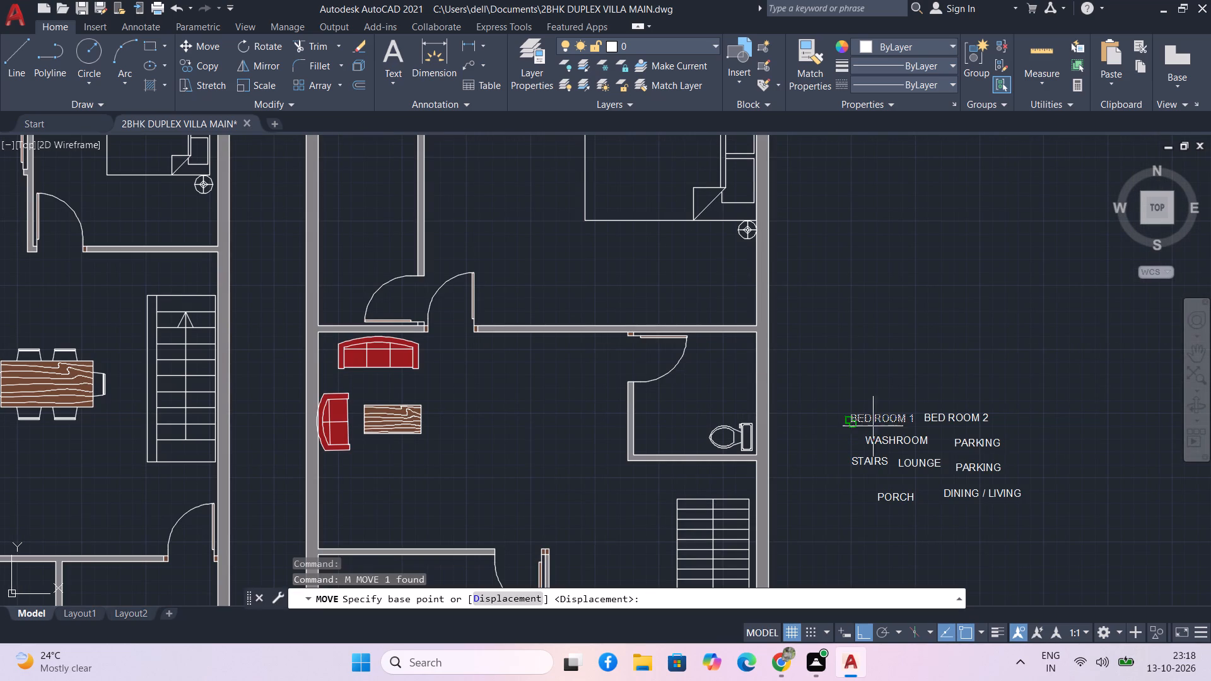
pyautogui.click(862, 427)
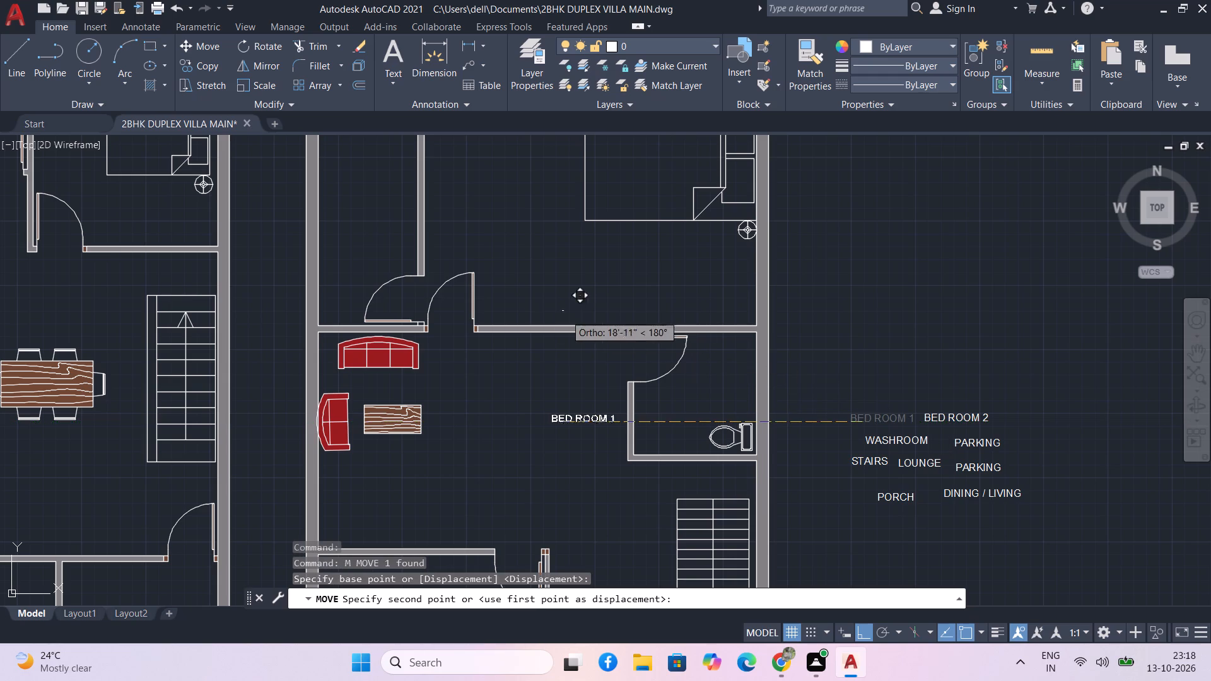
pyautogui.press('F8')
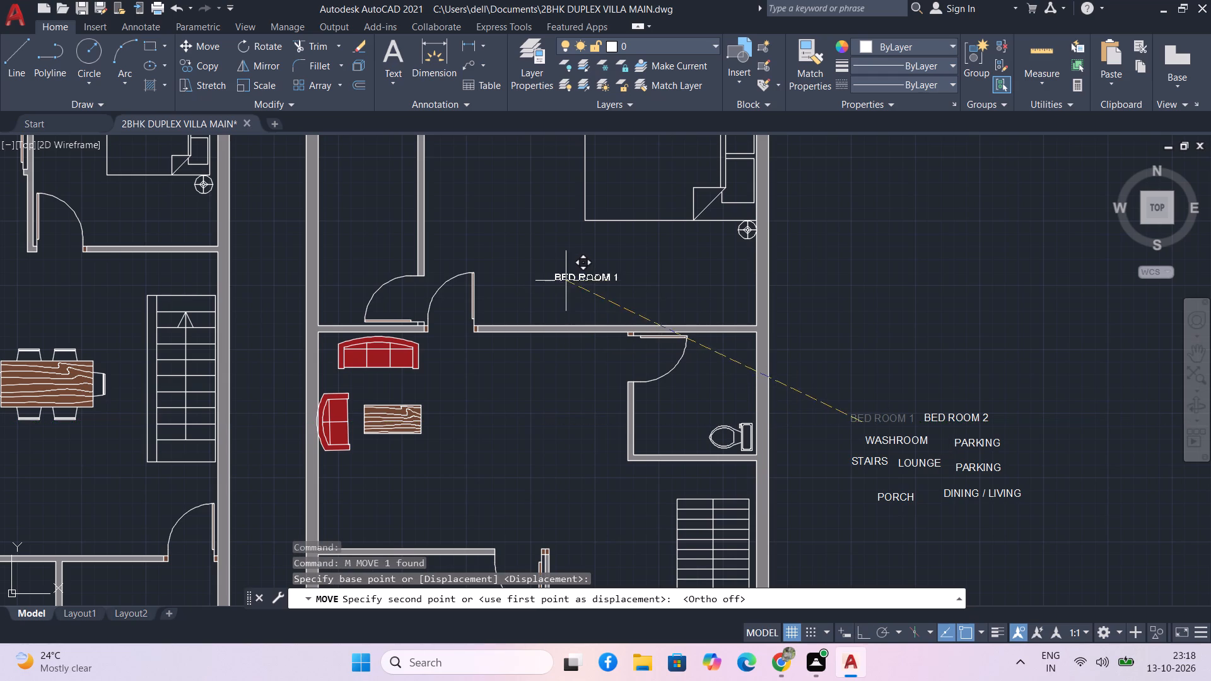
pyautogui.click(566, 281)
# Copy the BED ROOM 1 label into the bedroom of the left-hand floor plan, just below the bed.
pyautogui.moveTo(576, 296); pyautogui.dragTo(568, 276)
pyautogui.click(556, 257)
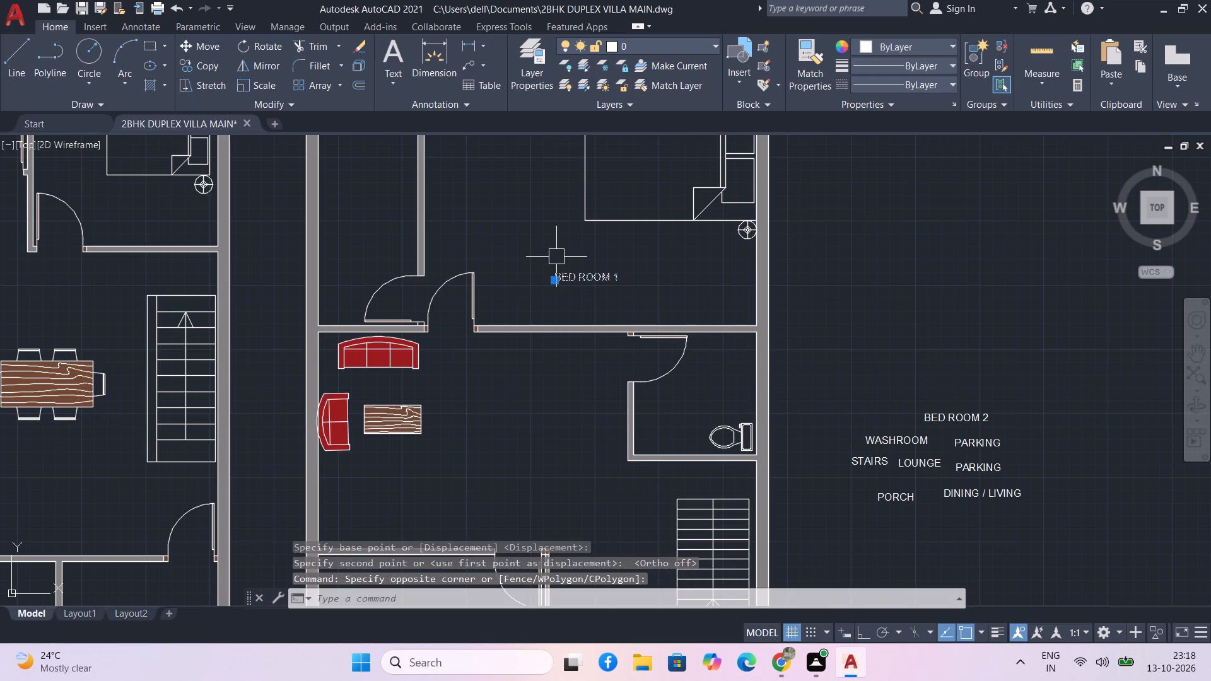
pyautogui.write('CO')
pyautogui.press('space')
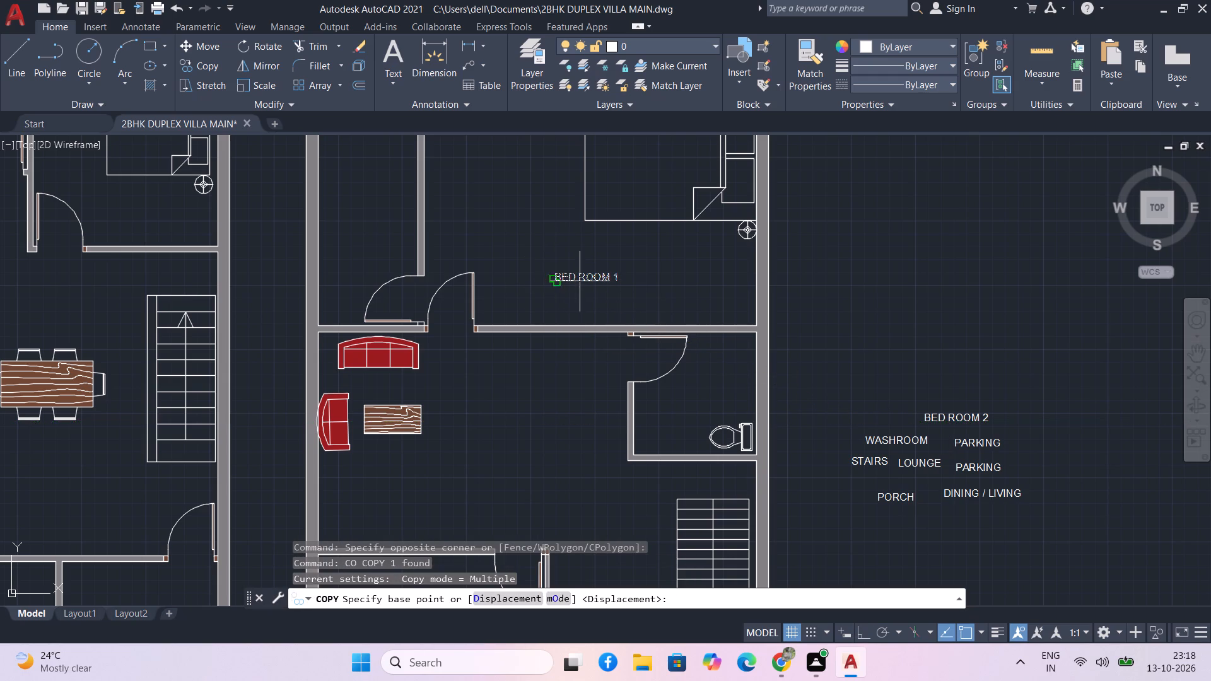
pyautogui.moveTo(580, 281); pyautogui.dragTo(570, 276)
pyautogui.scroll(-3, 326, 260)
pyautogui.scroll(3, 214, 233)
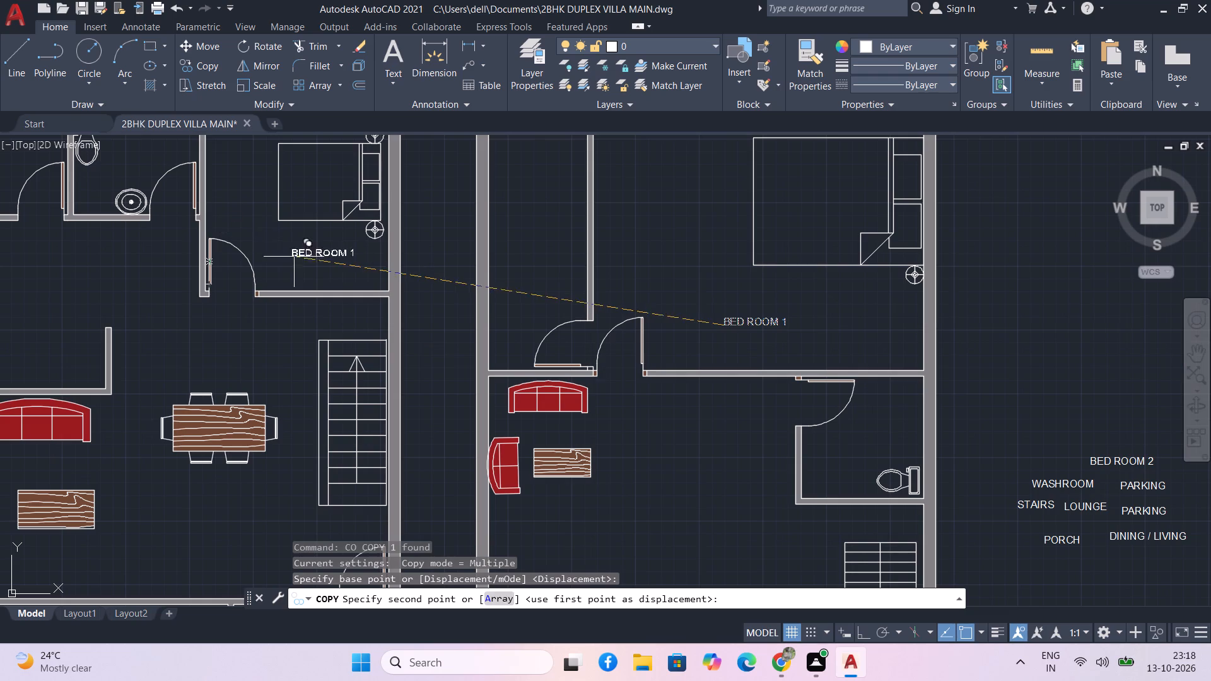
pyautogui.click(299, 259)
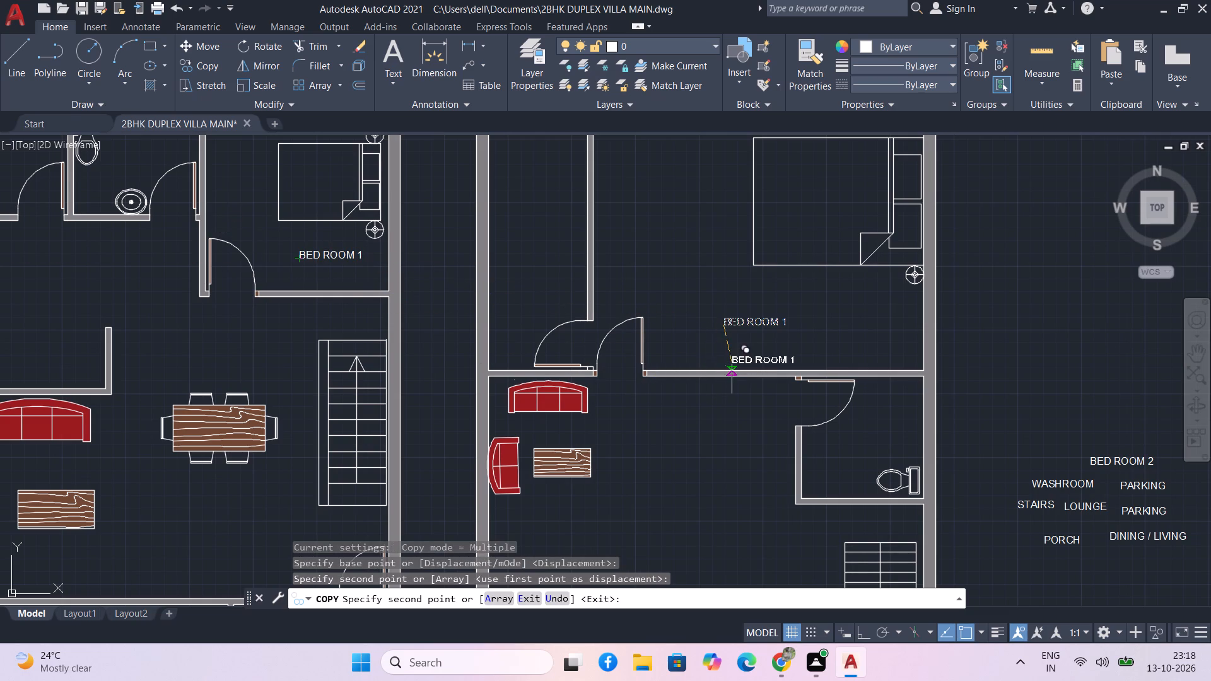
pyautogui.press('Escape')
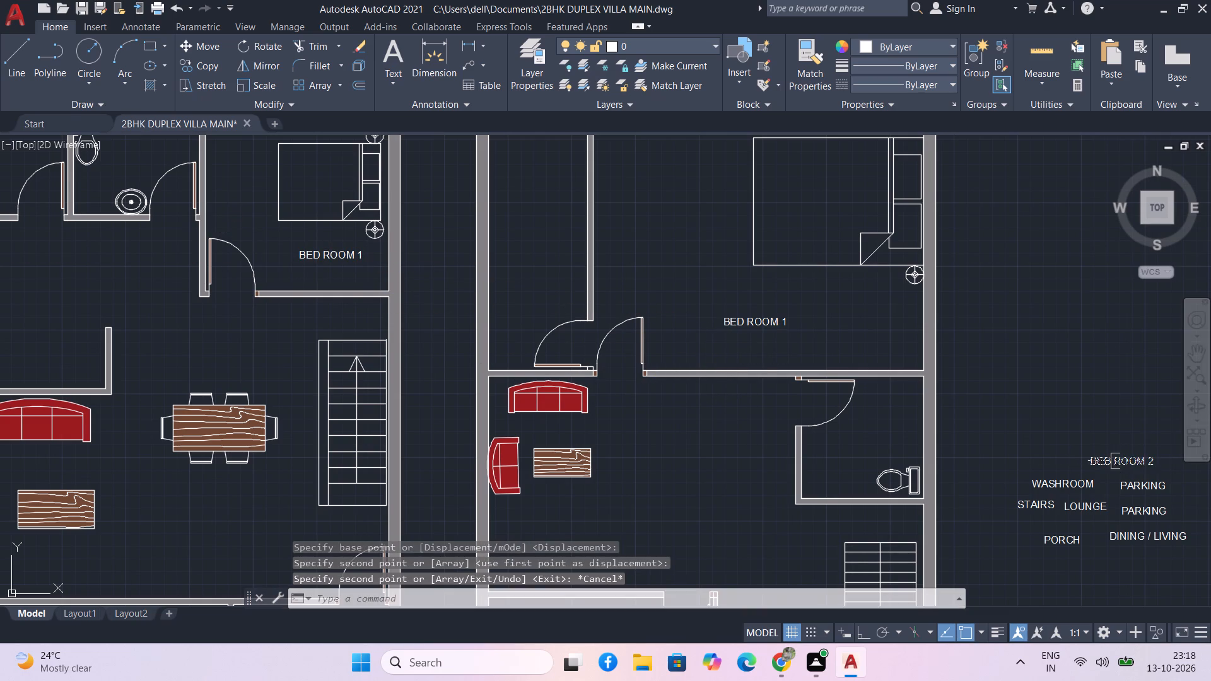
# Move the BED ROOM 2 label into the right-hand plan's large bedroom, beside the BED ROOM 1 label.
pyautogui.click(1120, 461)
pyautogui.write('M')
pyautogui.press('space')
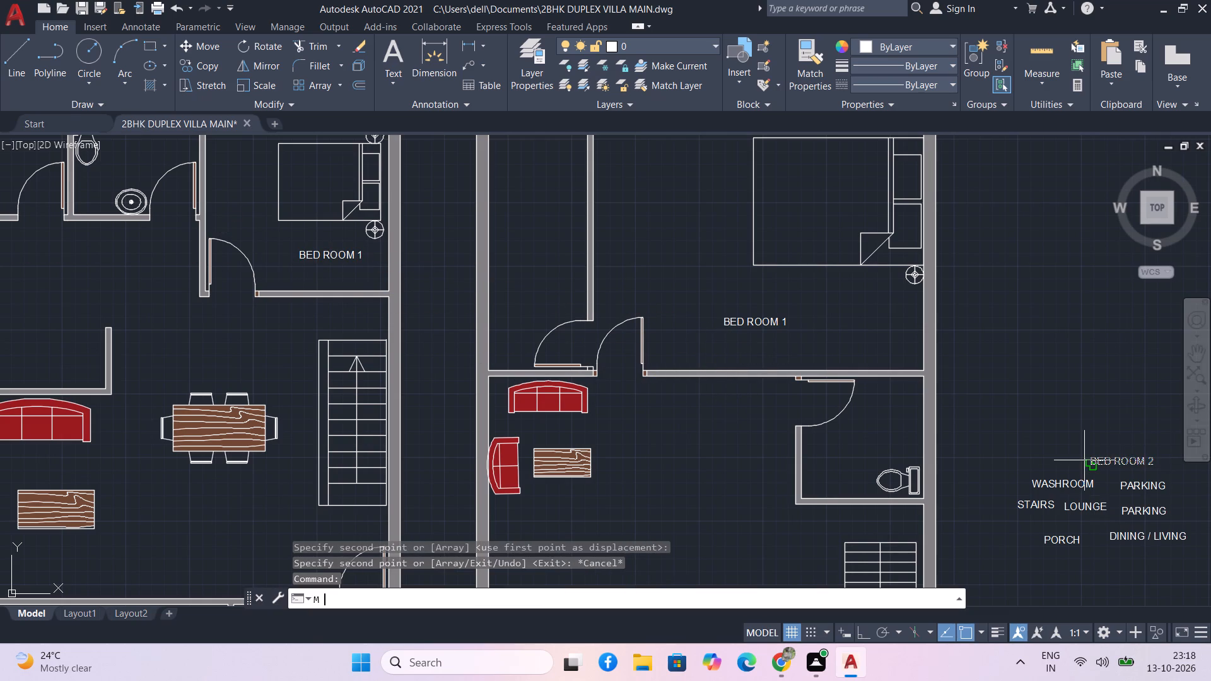
pyautogui.click(1113, 460)
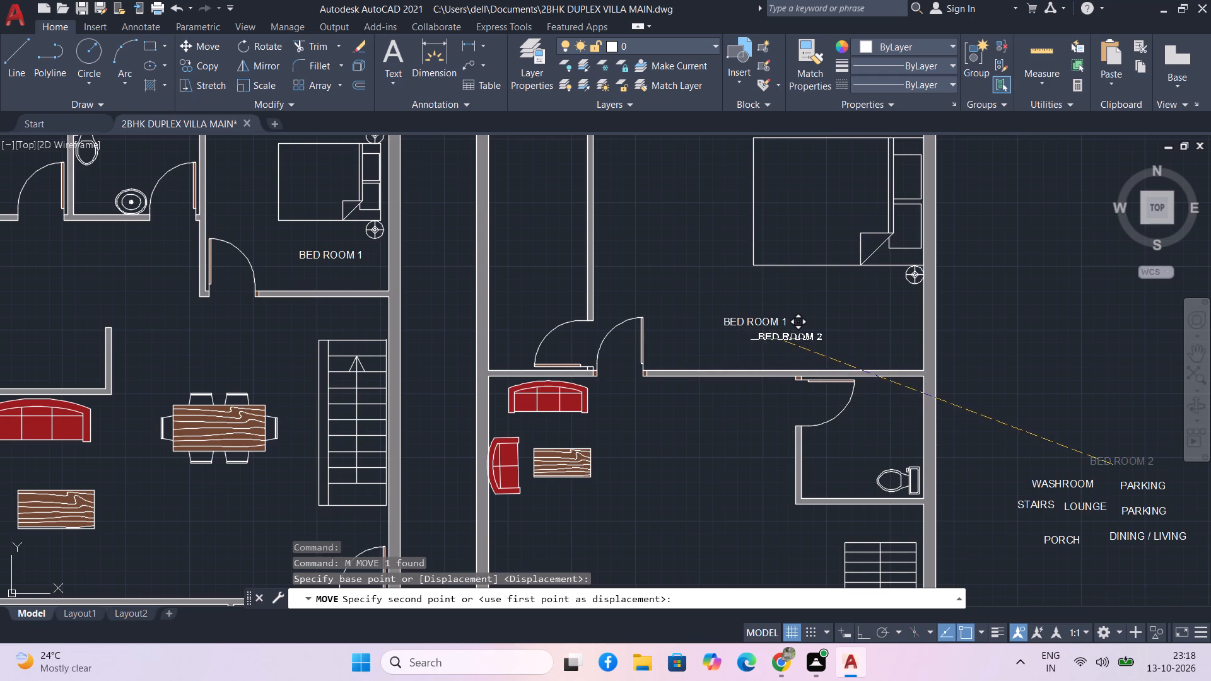
pyautogui.click(836, 325)
# Delete the BED ROOM 1 label from the right-hand plan's large bedroom.
pyautogui.moveTo(761, 330); pyautogui.dragTo(756, 323)
pyautogui.click(752, 320)
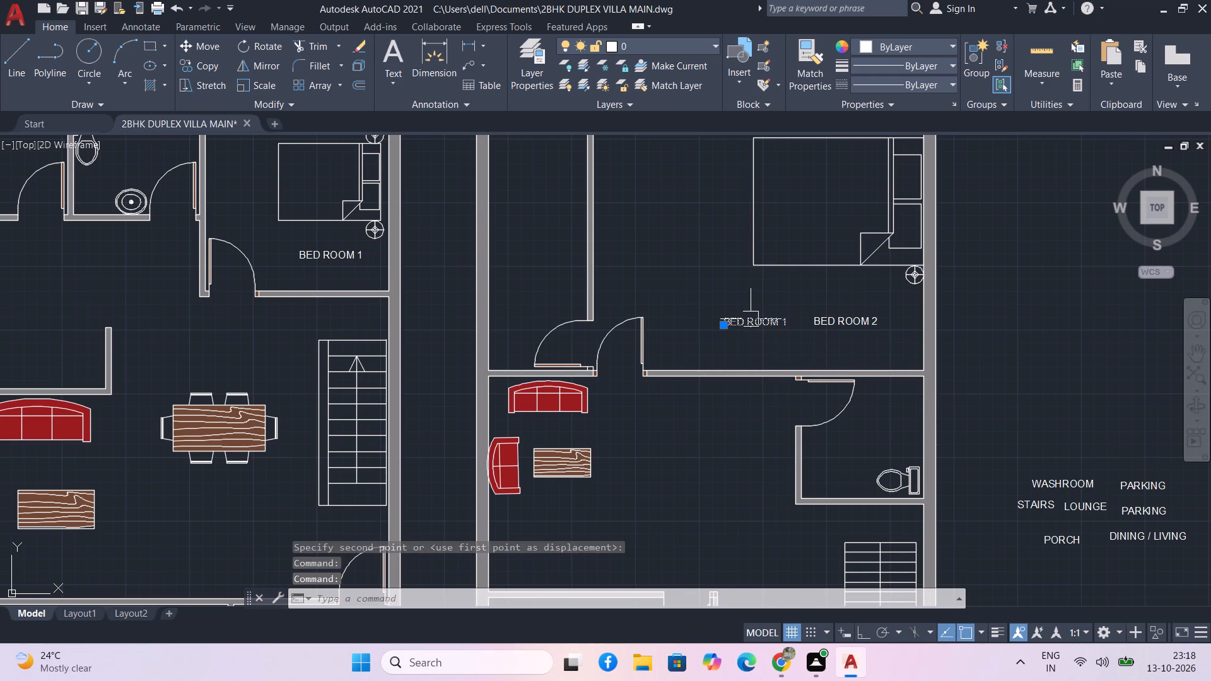
pyautogui.press('Delete')
# Copy the WASHROOM label into the left-hand plan's washroom, between the toilet and the door above the basin.
pyautogui.scroll(-1, 747, 321)
pyautogui.scroll(3, 949, 434)
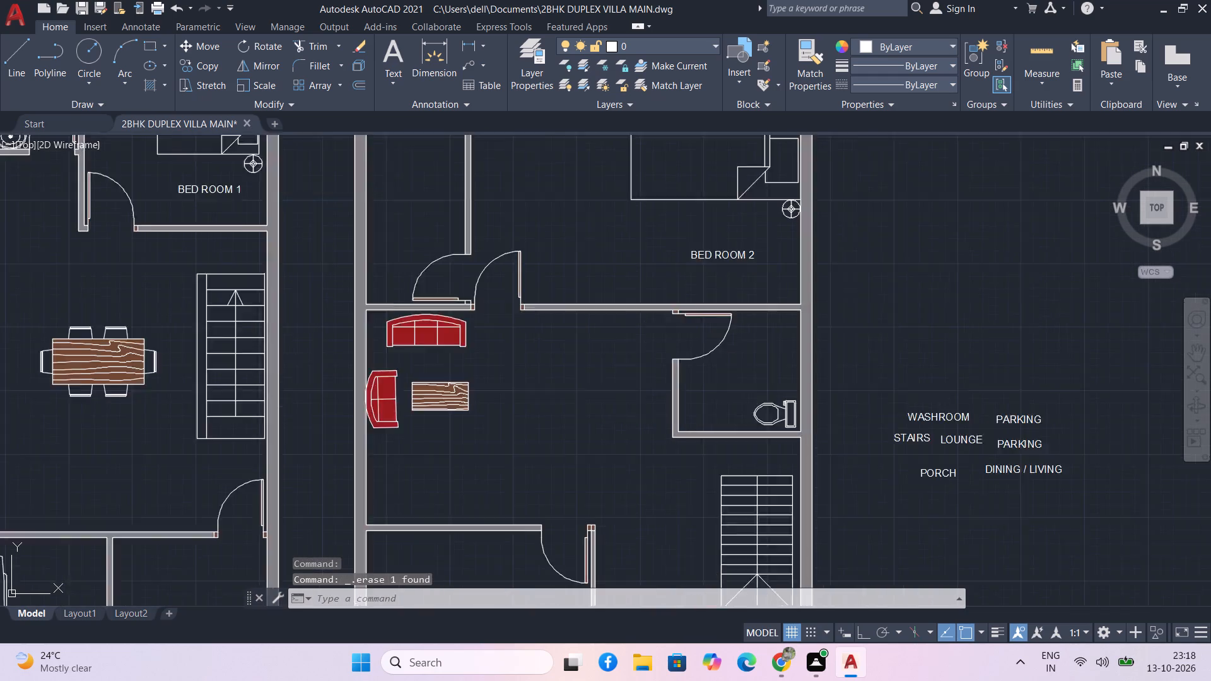
pyautogui.click(942, 414)
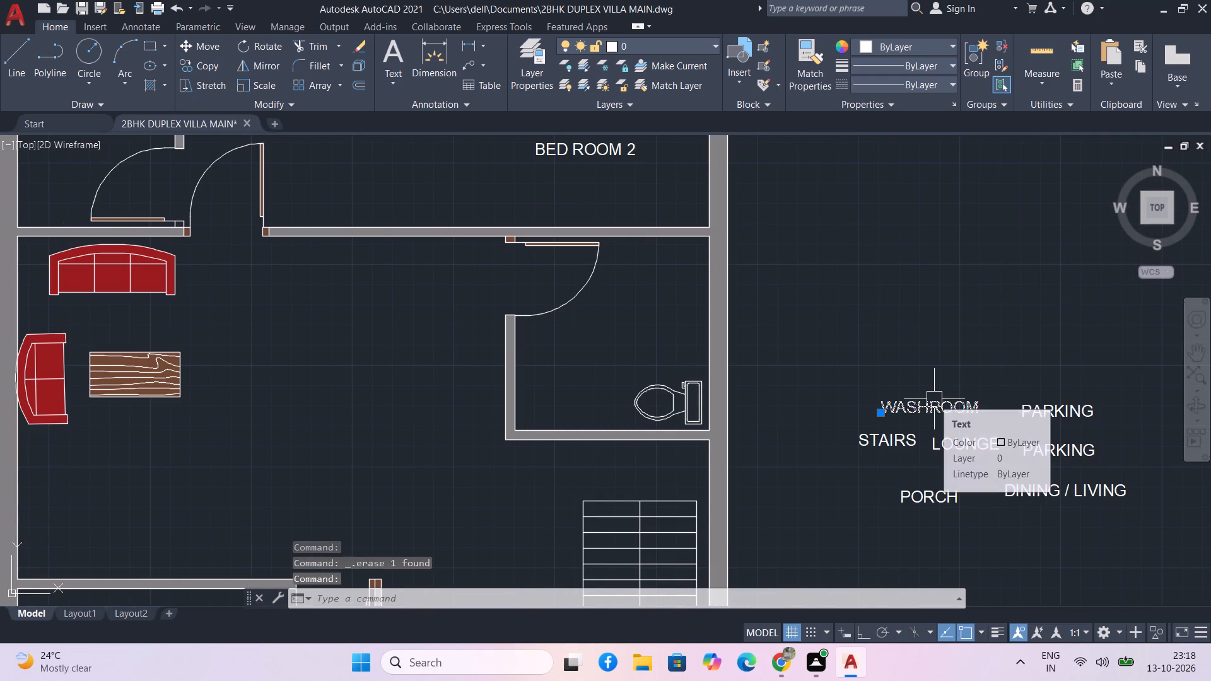
pyautogui.write('CO')
pyautogui.press('space')
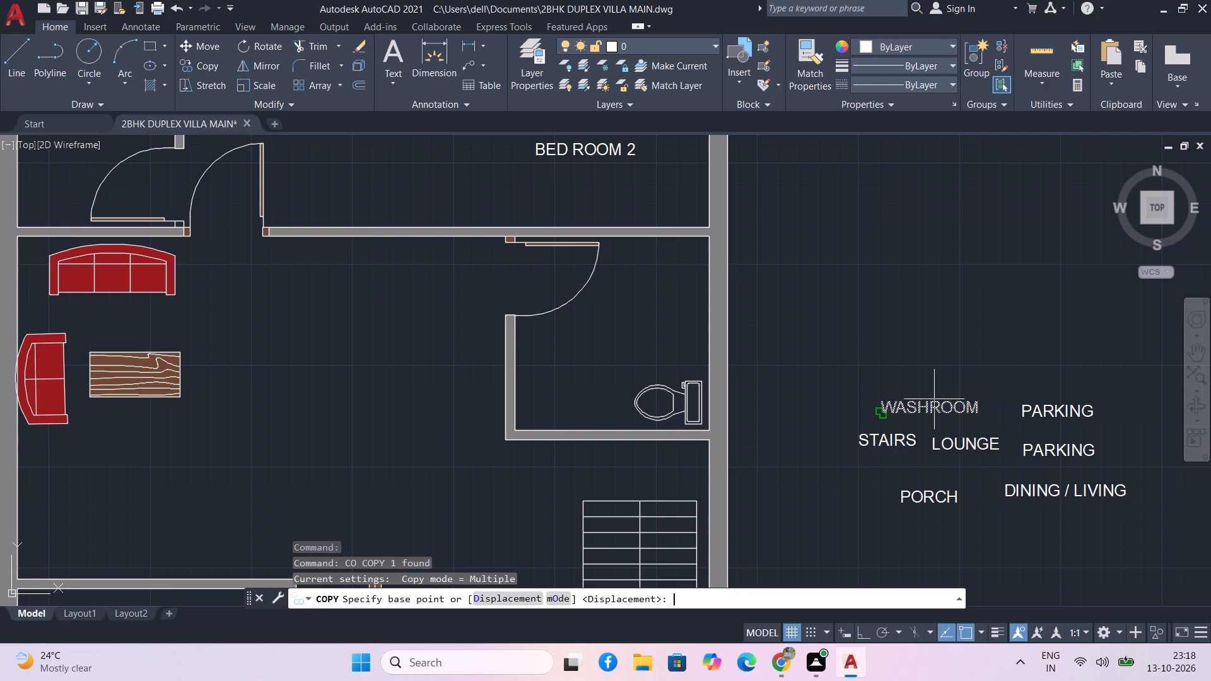
pyautogui.click(929, 407)
pyautogui.scroll(-2, 428, 409)
pyautogui.moveTo(434, 399); pyautogui.dragTo(494, 386, button='middle')
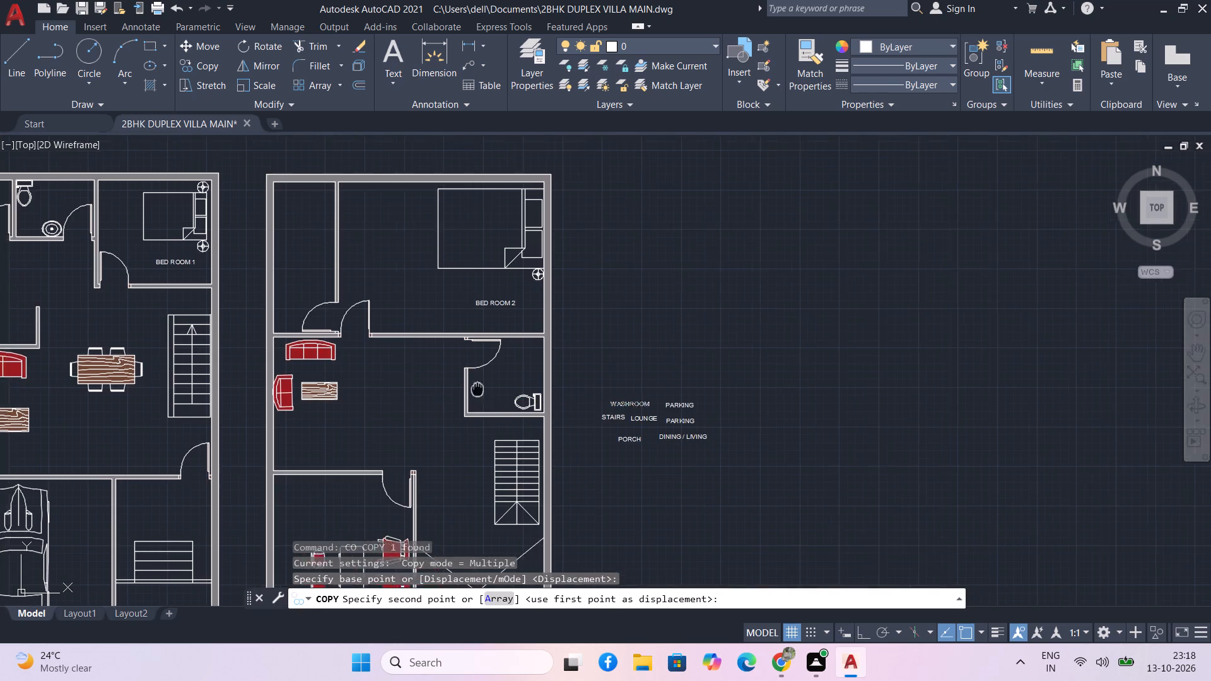
pyautogui.moveTo(494, 386); pyautogui.dragTo(590, 361, button='middle')
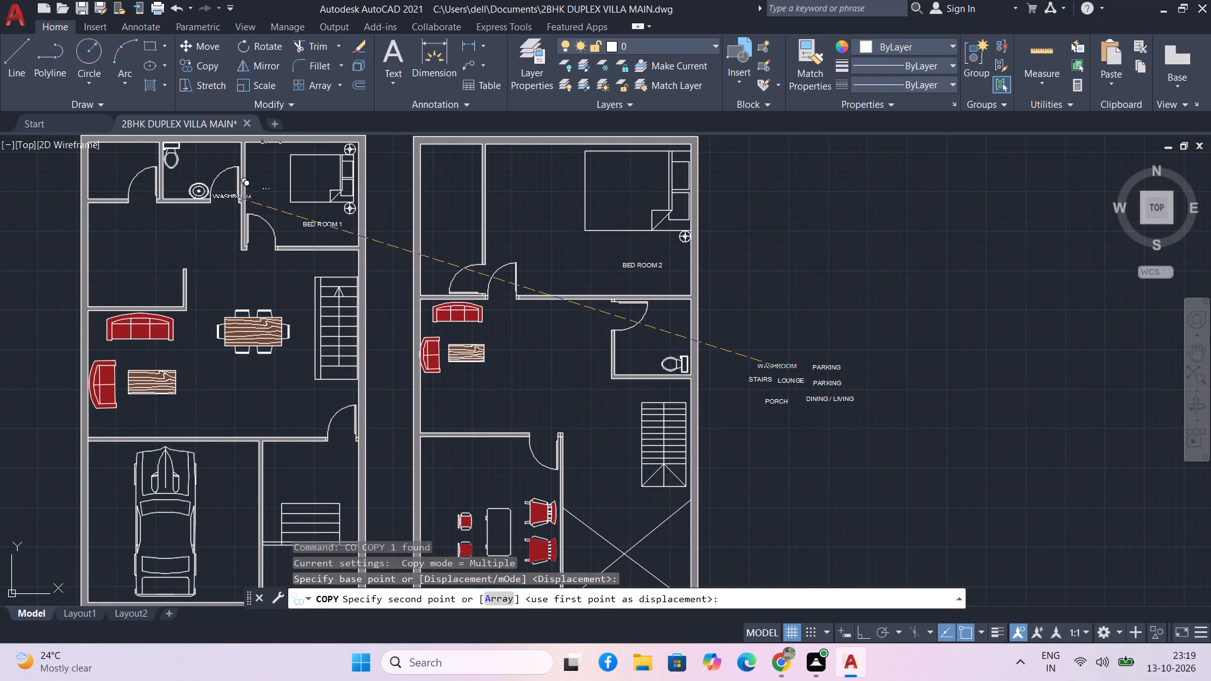
pyautogui.moveTo(199, 221); pyautogui.dragTo(213, 259, button='middle')
pyautogui.scroll(1, 203, 199)
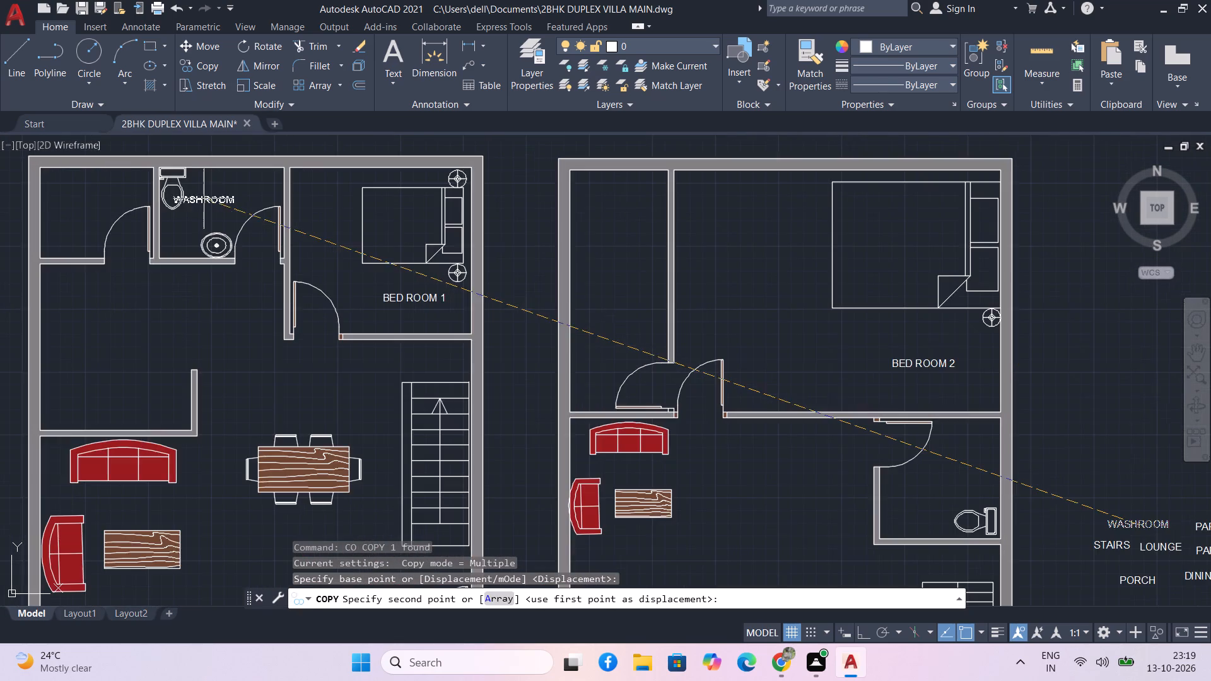
pyautogui.scroll(2, 204, 199)
pyautogui.click(249, 211)
# Place another copy of the WASHROOM label in the right-hand plan's washroom, above the toilet.
pyautogui.scroll(-3, 330, 277)
pyautogui.scroll(-1, 478, 387)
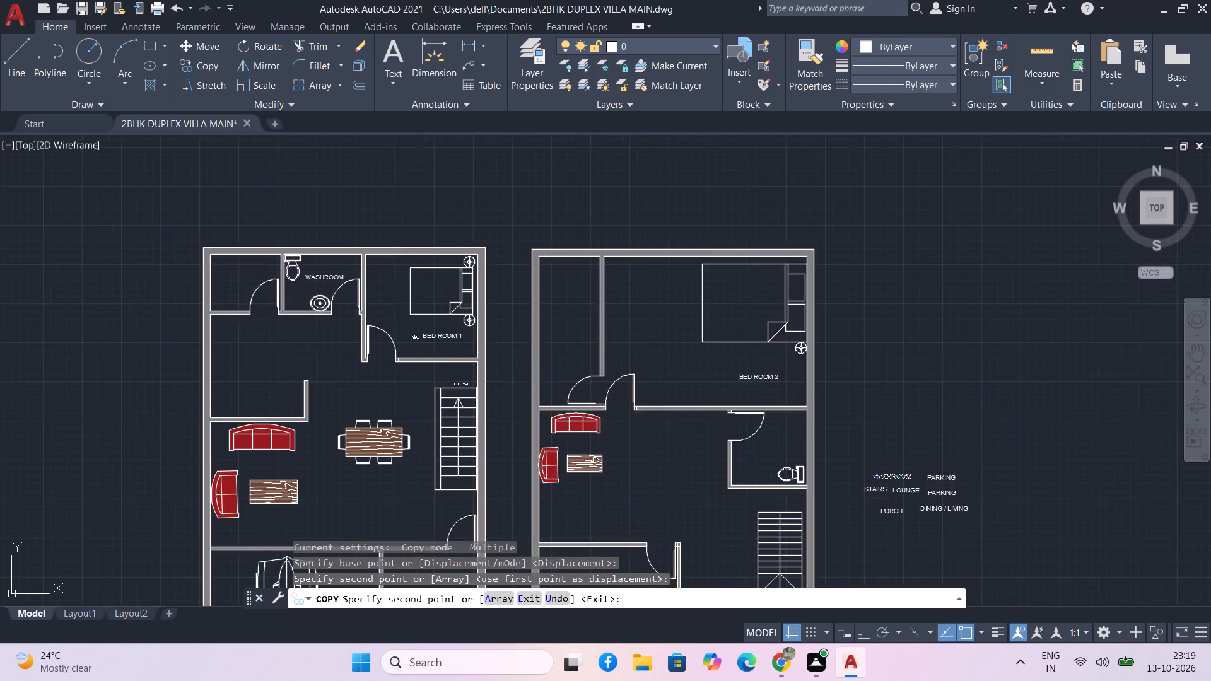
pyautogui.scroll(4, 673, 422)
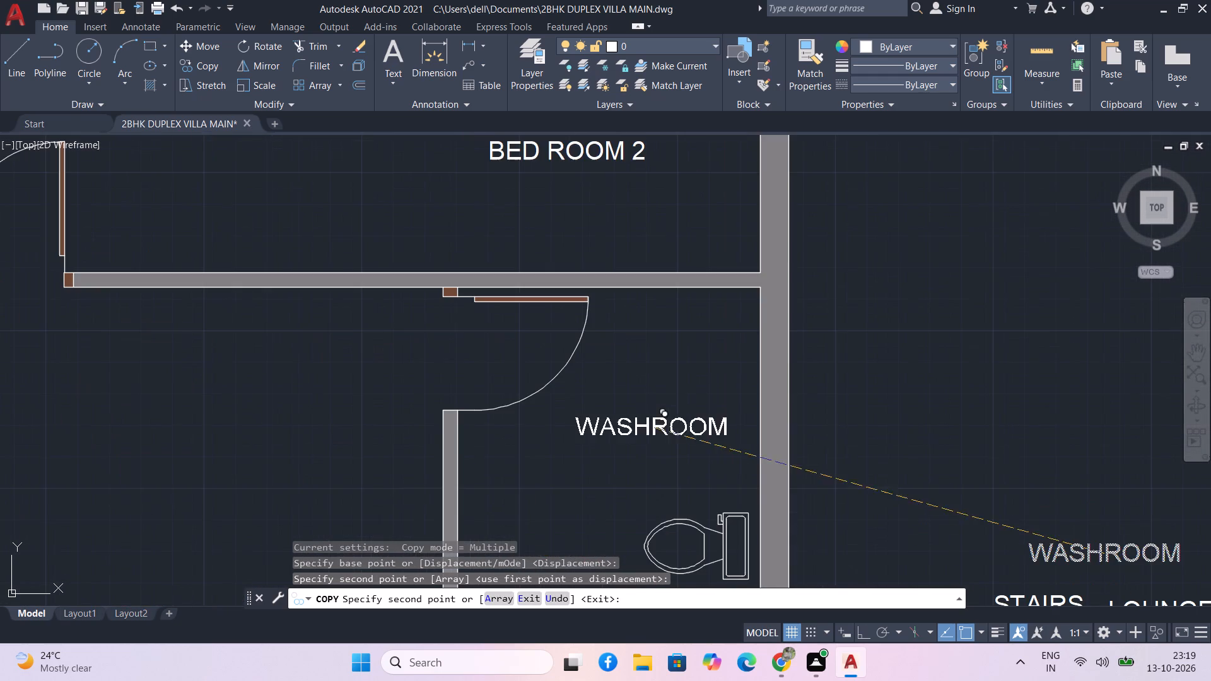
pyautogui.click(640, 428)
pyautogui.scroll(-3, 611, 431)
pyautogui.scroll(-1, 405, 432)
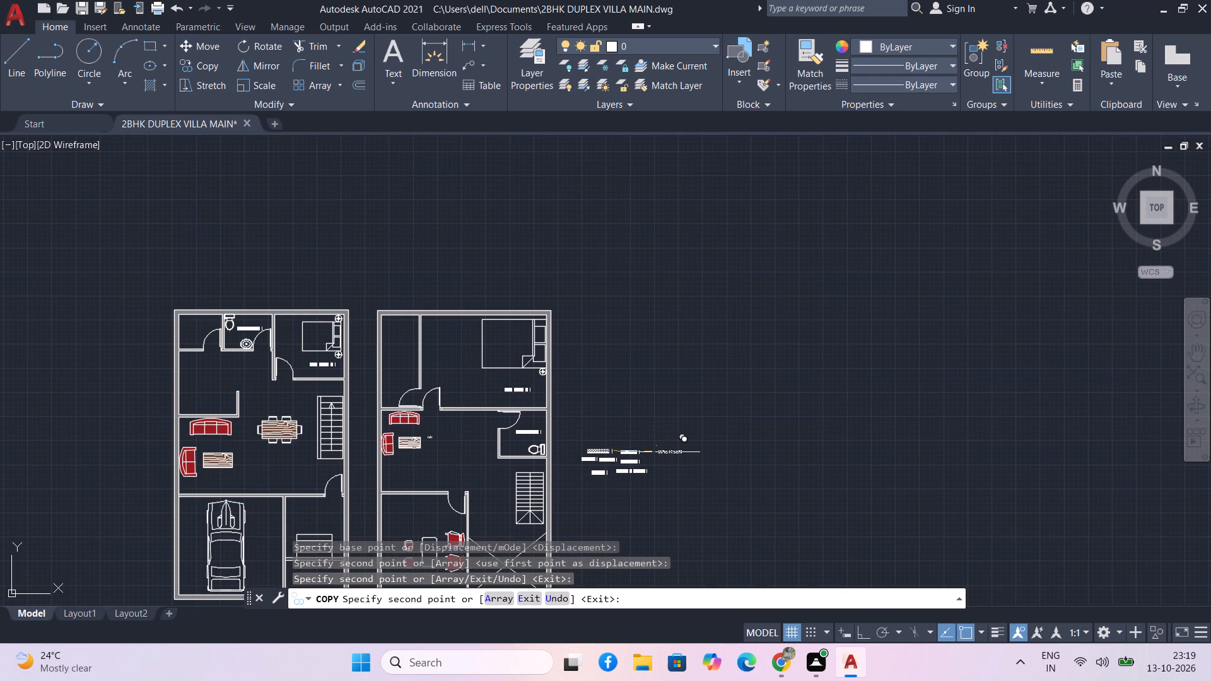
pyautogui.press('Escape')
# Copy the DINING / LIVING label into the left-hand plan's living area, just below the dining table.
pyautogui.scroll(4, 629, 476)
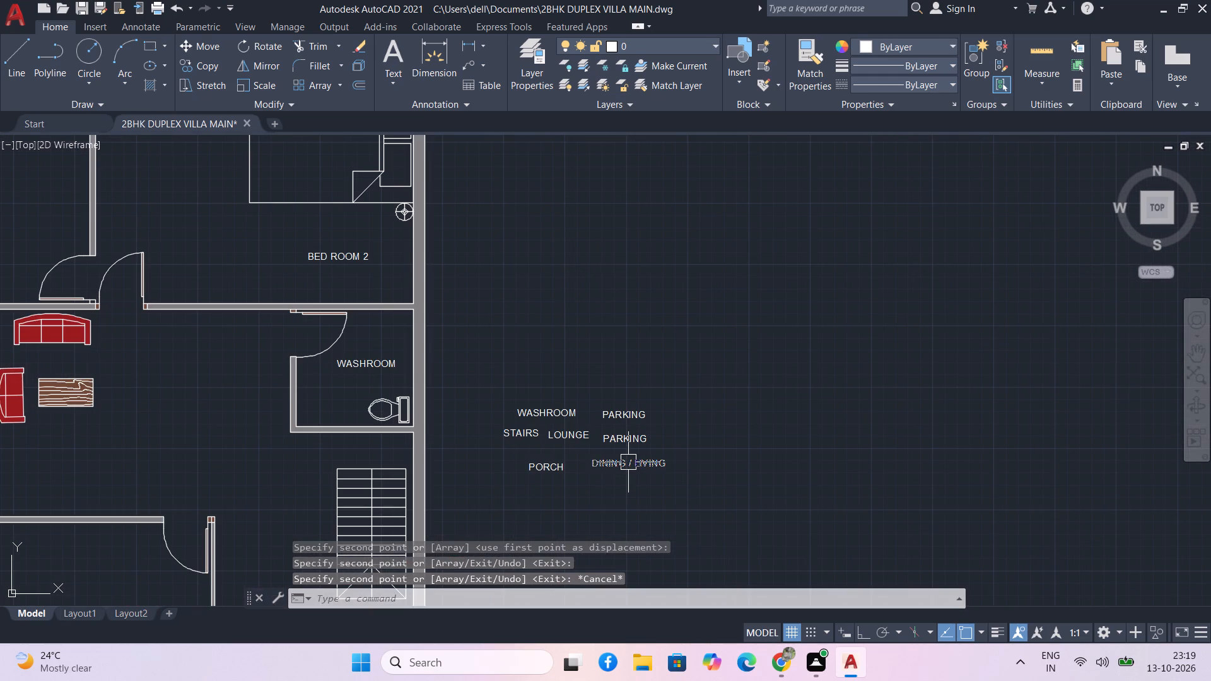
pyautogui.click(628, 463)
pyautogui.write('CO')
pyautogui.press('space')
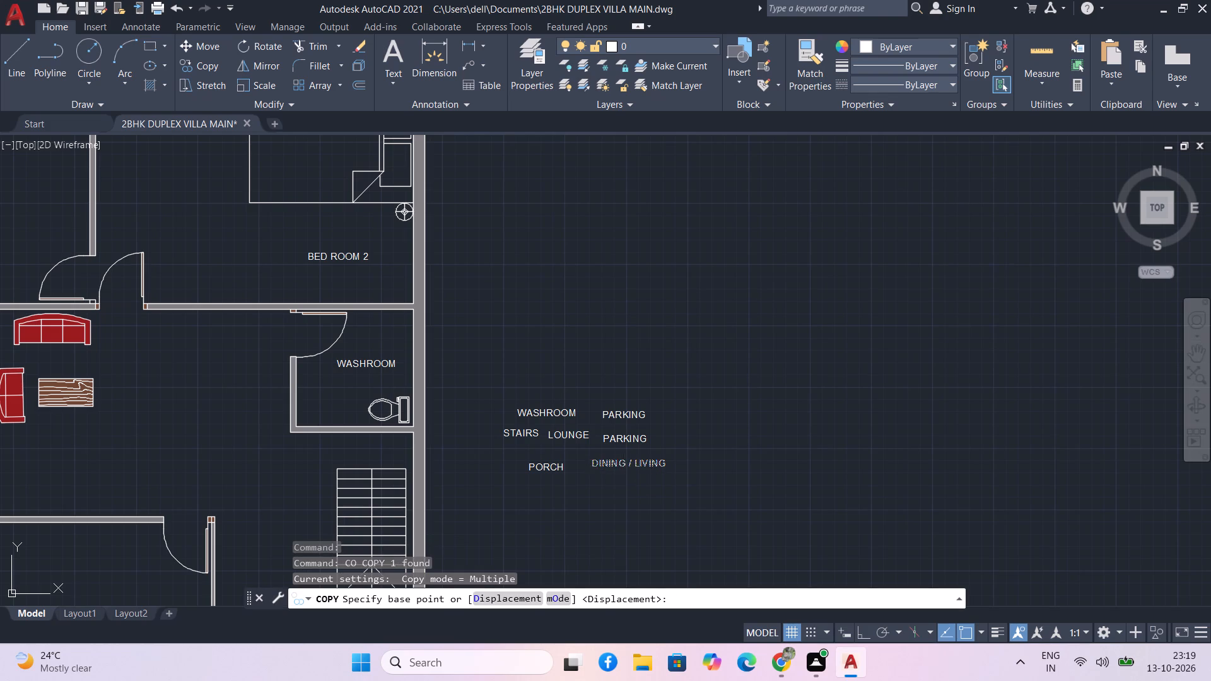
pyautogui.click(623, 467)
pyautogui.scroll(-3, 141, 458)
pyautogui.moveTo(161, 453); pyautogui.dragTo(305, 425, button='middle')
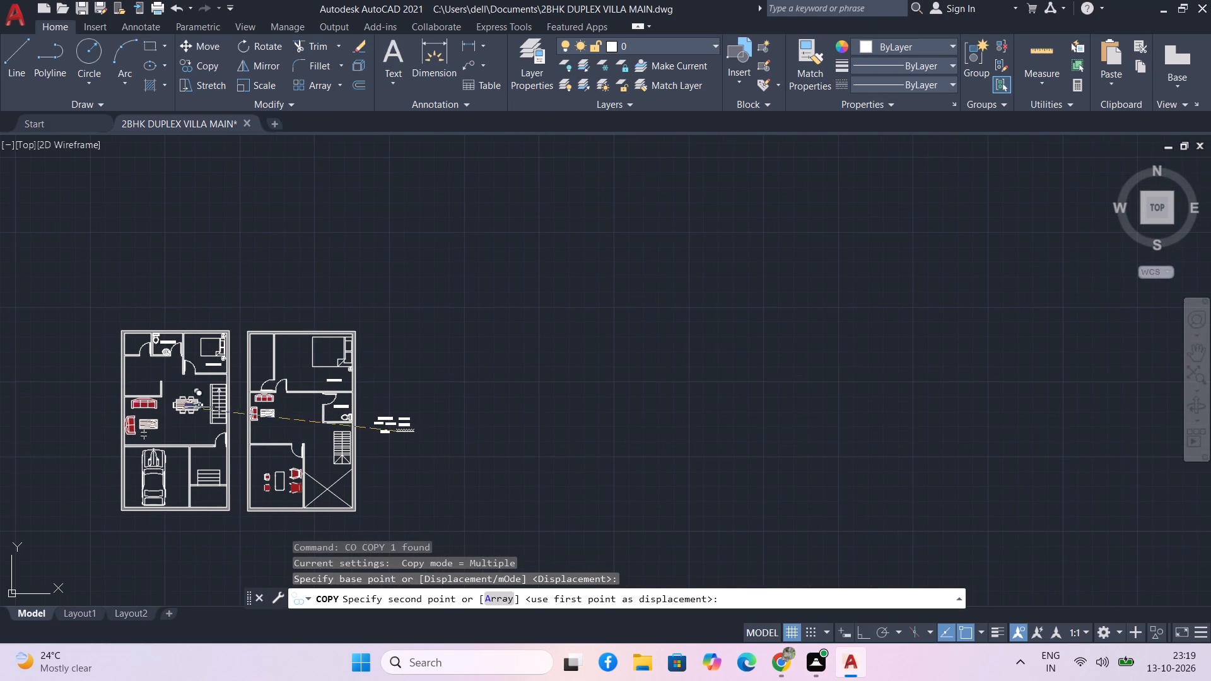
pyautogui.scroll(6, 185, 426)
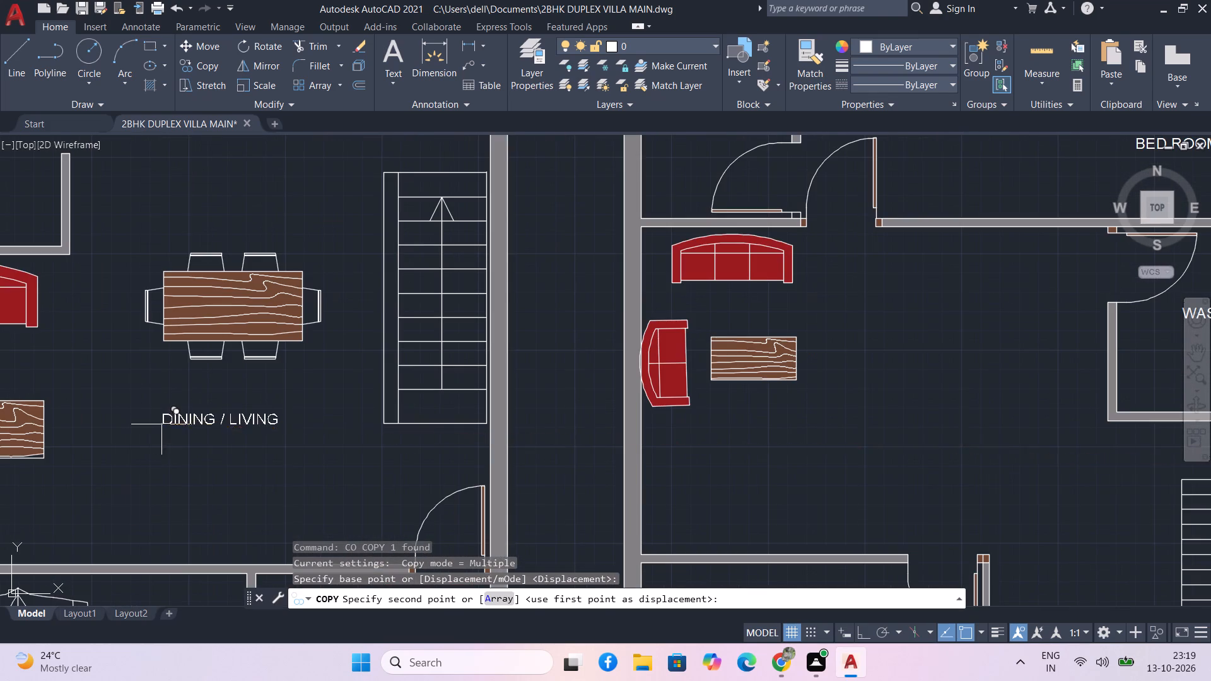
pyautogui.click(134, 404)
pyautogui.press('Escape')
# Move the PORCH label into the left-hand plan's porch, above the entrance steps.
pyautogui.scroll(-2, 501, 469)
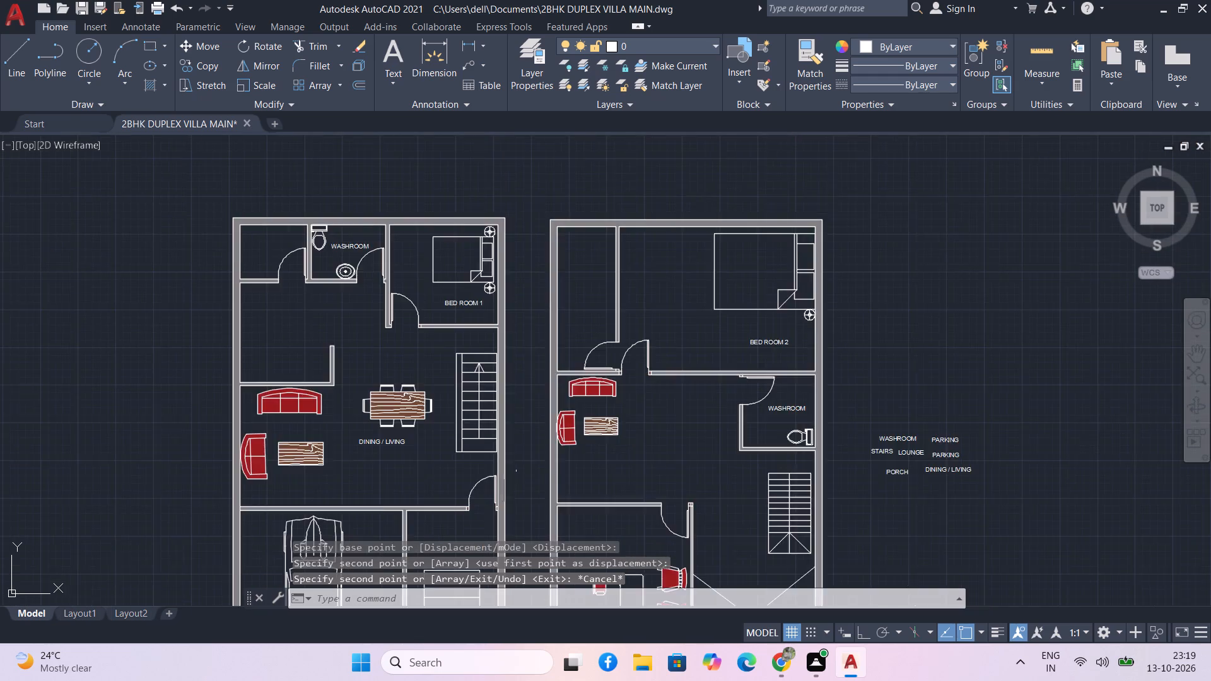
pyautogui.scroll(-2, 527, 475)
pyautogui.scroll(4, 751, 479)
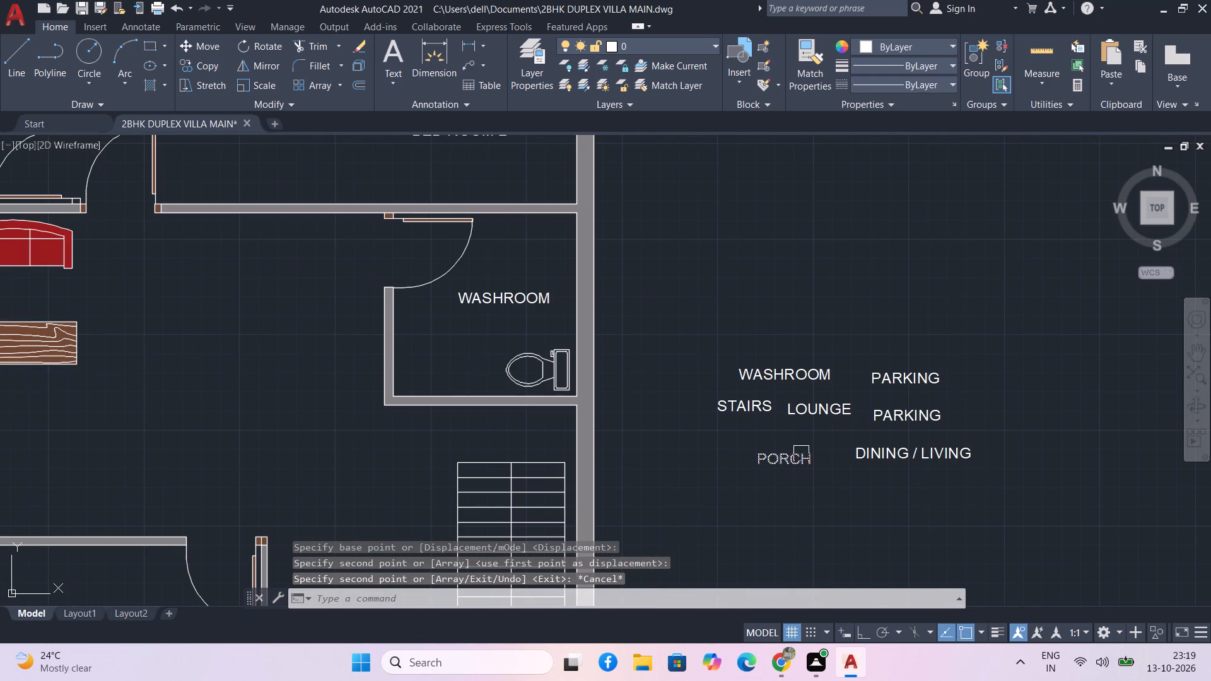
pyautogui.click(801, 458)
pyautogui.write('M')
pyautogui.press('space')
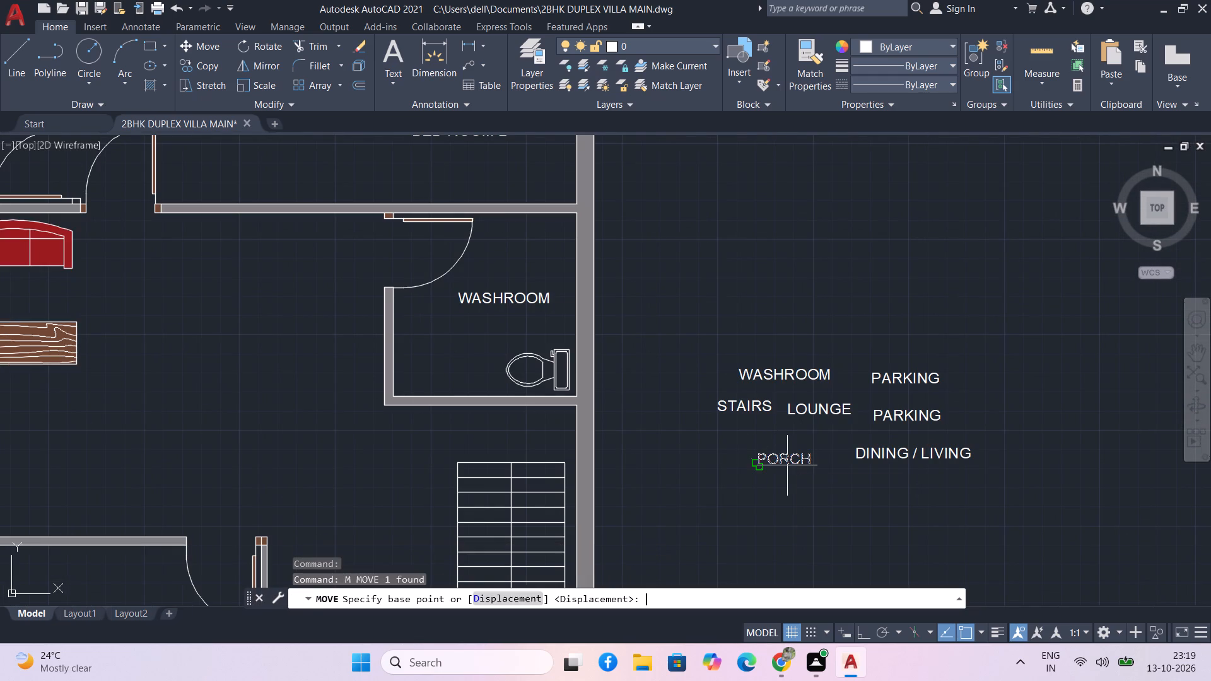
pyautogui.click(781, 465)
pyautogui.scroll(-3, 477, 532)
pyautogui.scroll(-1, 322, 517)
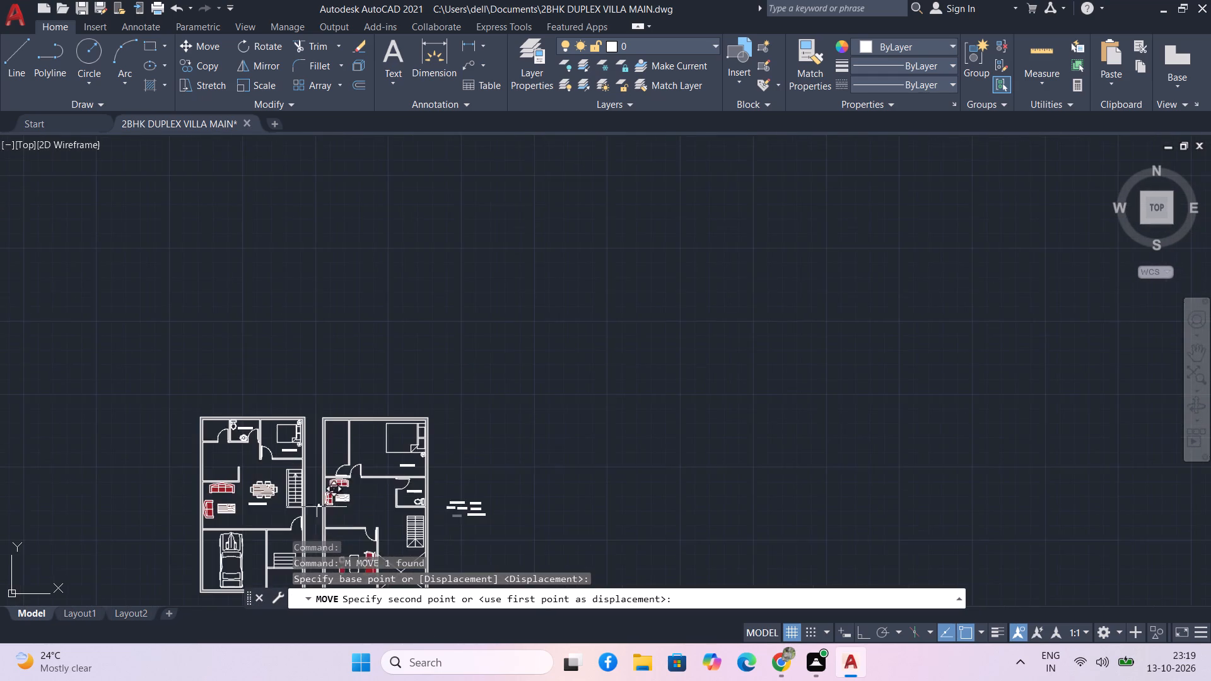
pyautogui.moveTo(317, 455); pyautogui.dragTo(331, 380, button='middle')
pyautogui.scroll(5, 272, 508)
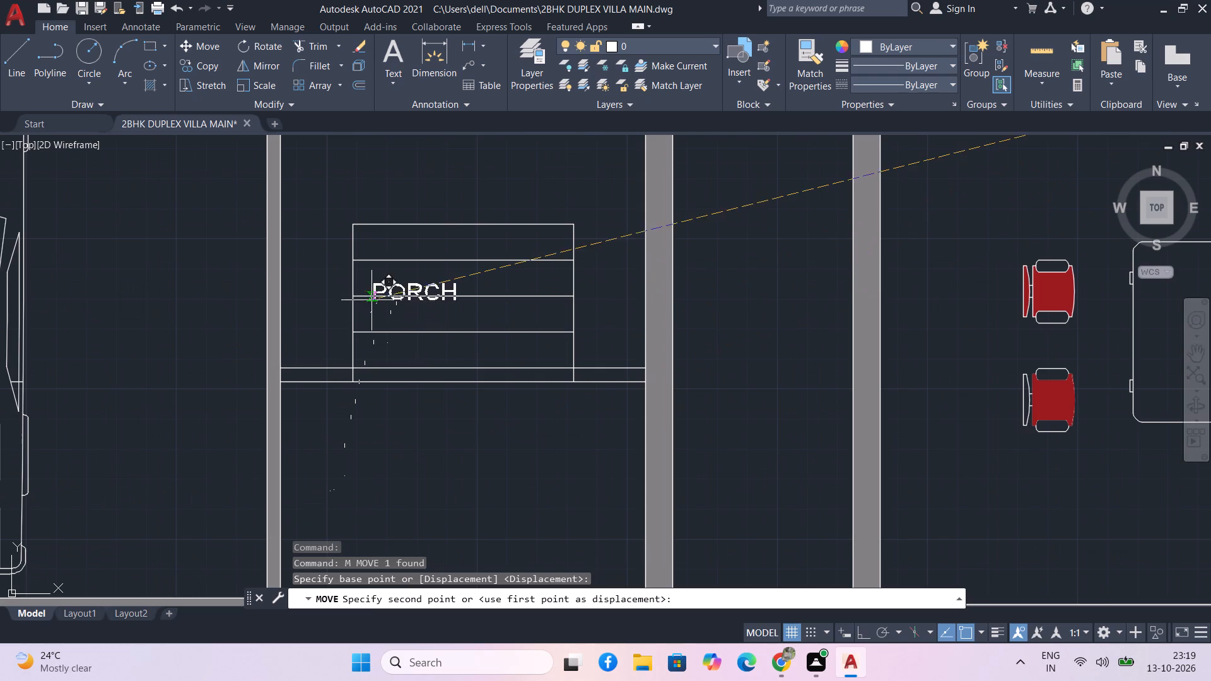
pyautogui.moveTo(392, 320); pyautogui.dragTo(397, 428, button='middle')
pyautogui.click(438, 255)
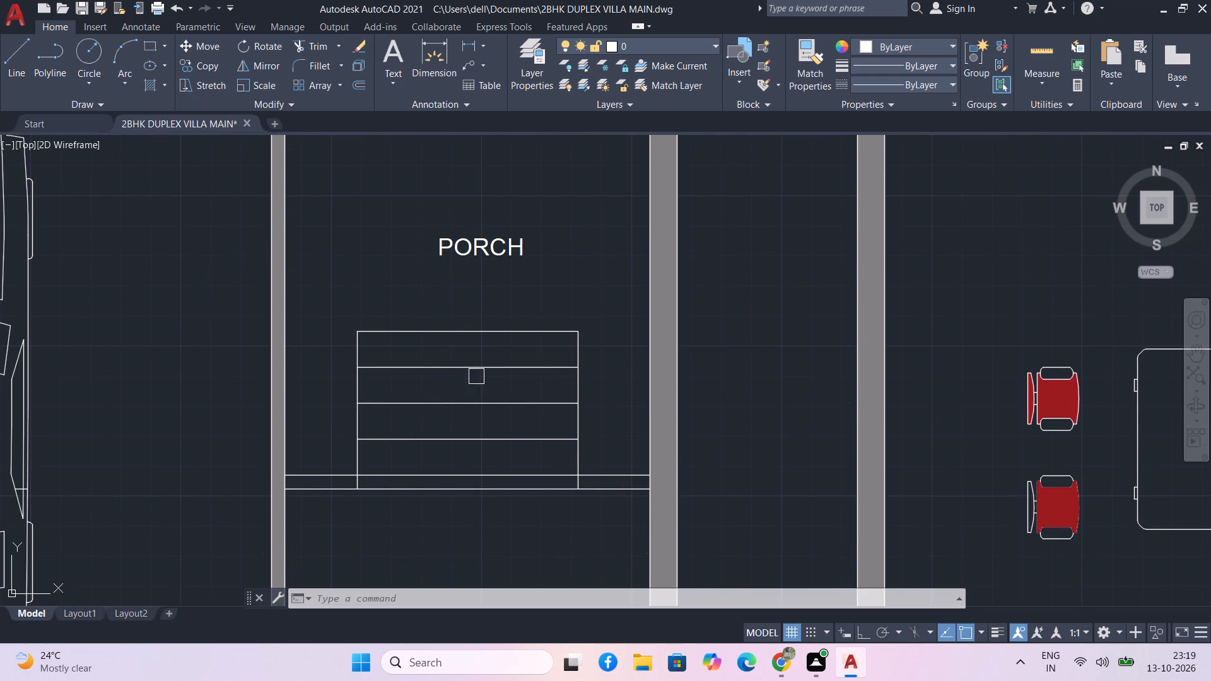
pyautogui.scroll(-2, 506, 392)
pyautogui.scroll(-1, 778, 434)
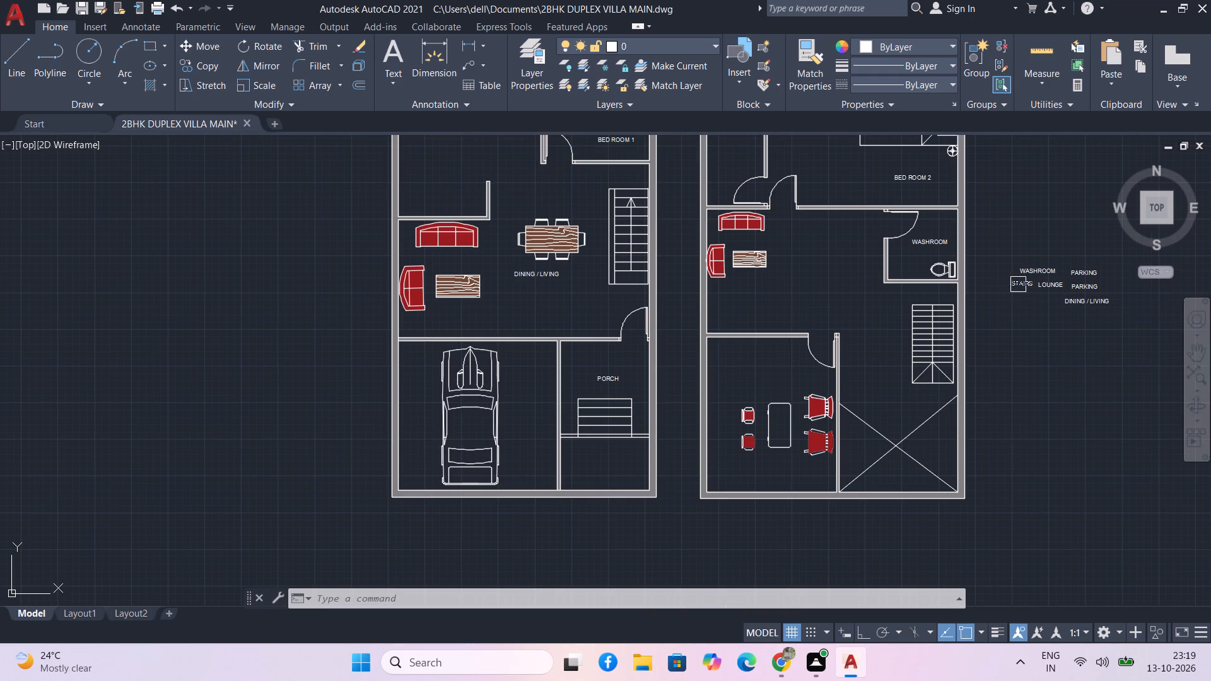
# Move the STAIRS label from the spare labels onto the bottom step of the left-hand plan's staircase.
pyautogui.scroll(1, 1051, 305)
pyautogui.moveTo(1031, 325); pyautogui.dragTo(1032, 375, button='middle')
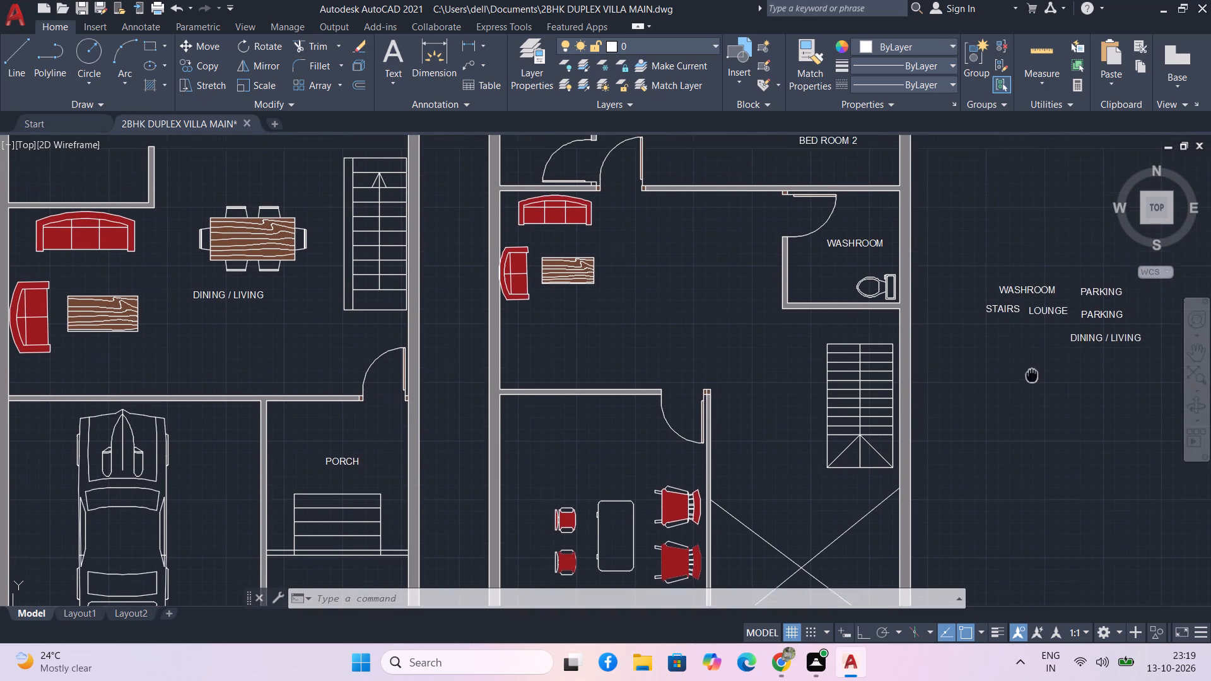
pyautogui.click(1002, 321)
pyautogui.write('M')
pyautogui.press('space')
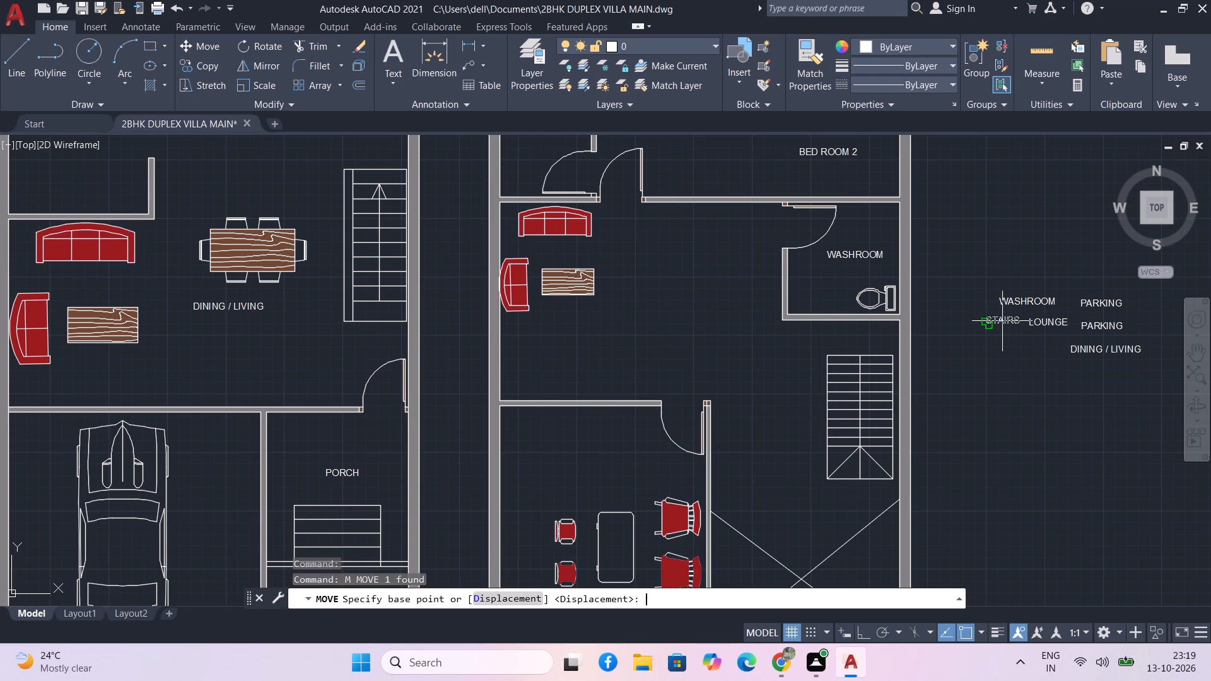
pyautogui.click(992, 325)
pyautogui.scroll(-2, 977, 408)
pyautogui.moveTo(977, 404); pyautogui.dragTo(983, 323, button='middle')
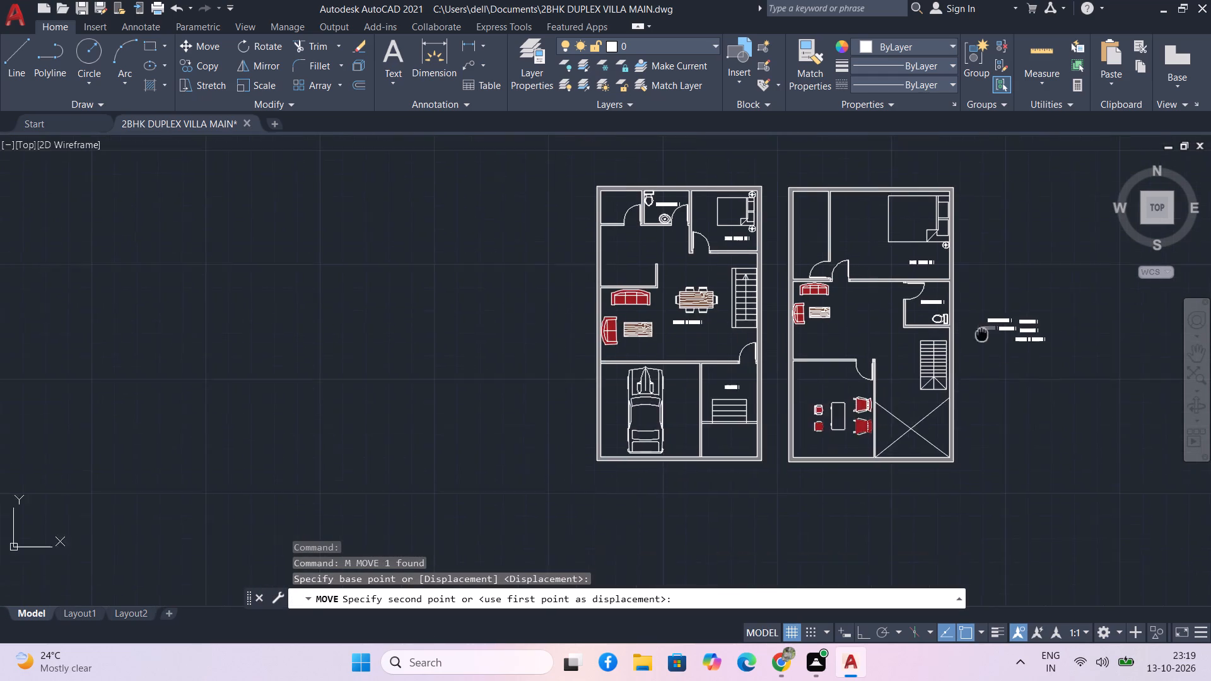
pyautogui.moveTo(983, 323); pyautogui.dragTo(981, 283, button='middle')
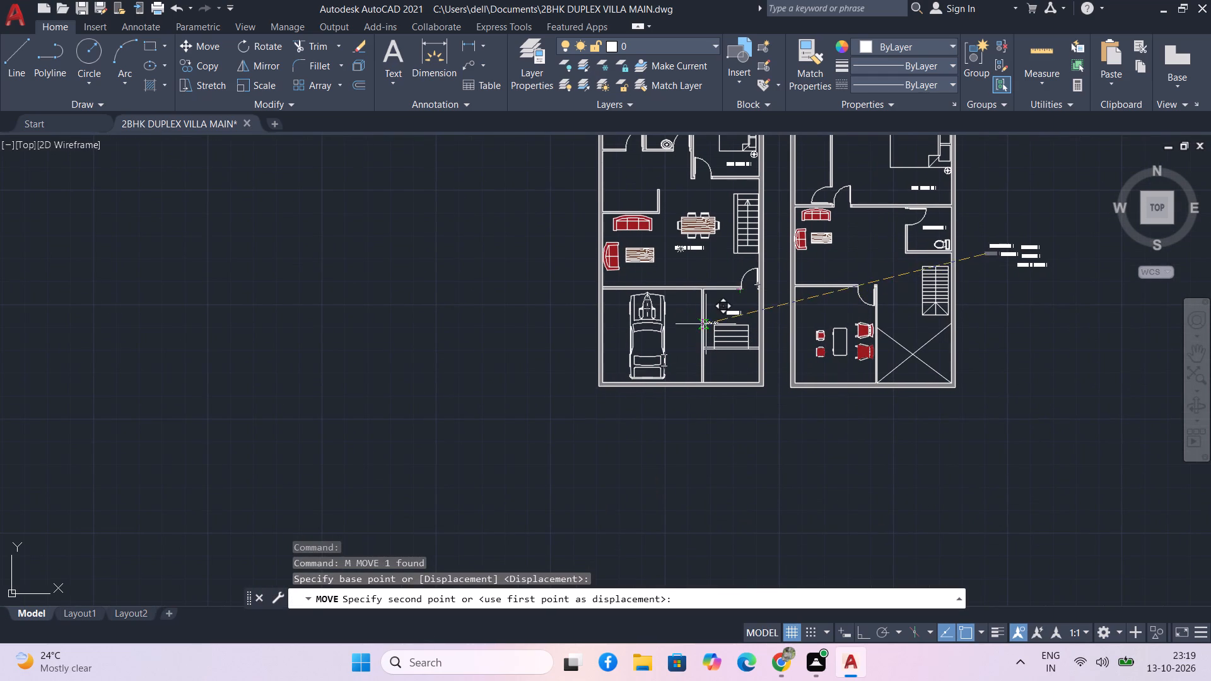
pyautogui.scroll(2, 733, 249)
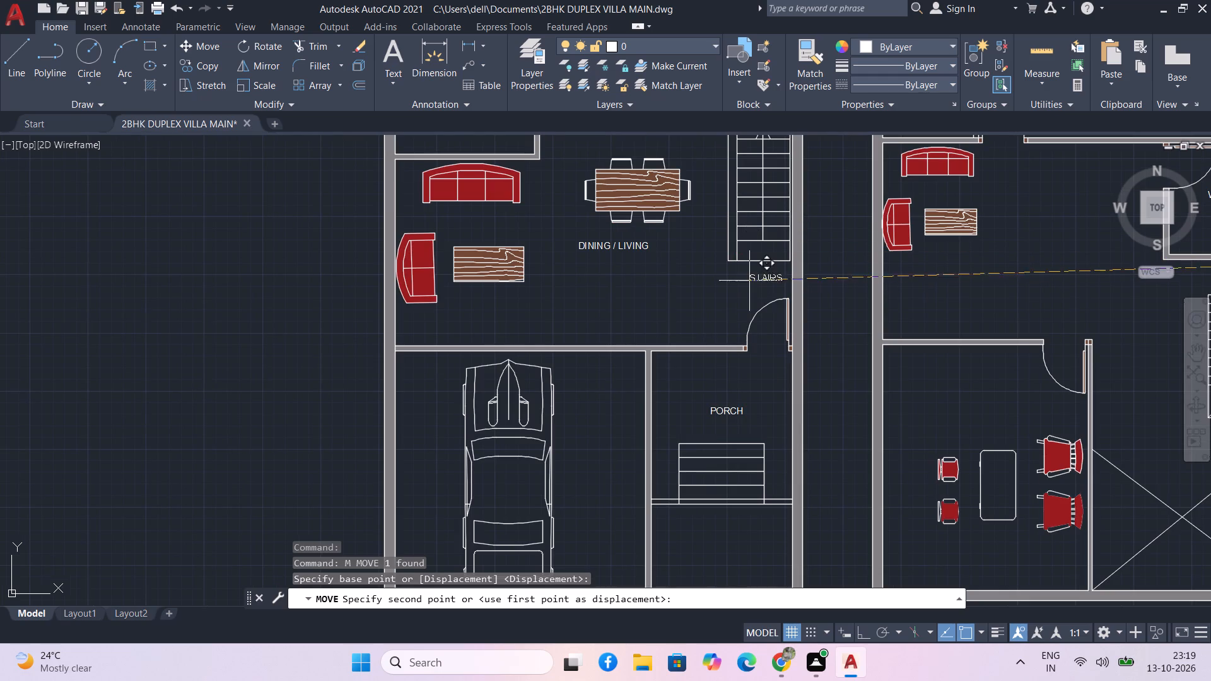
pyautogui.scroll(2, 750, 257)
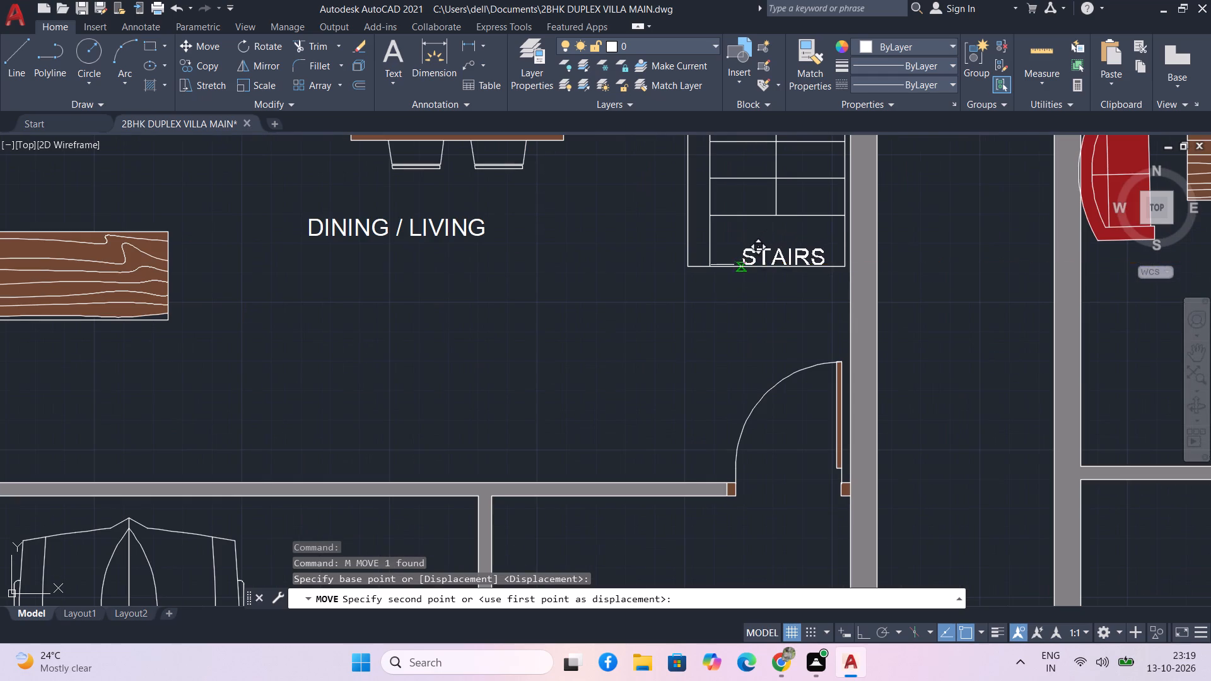
pyautogui.click(745, 256)
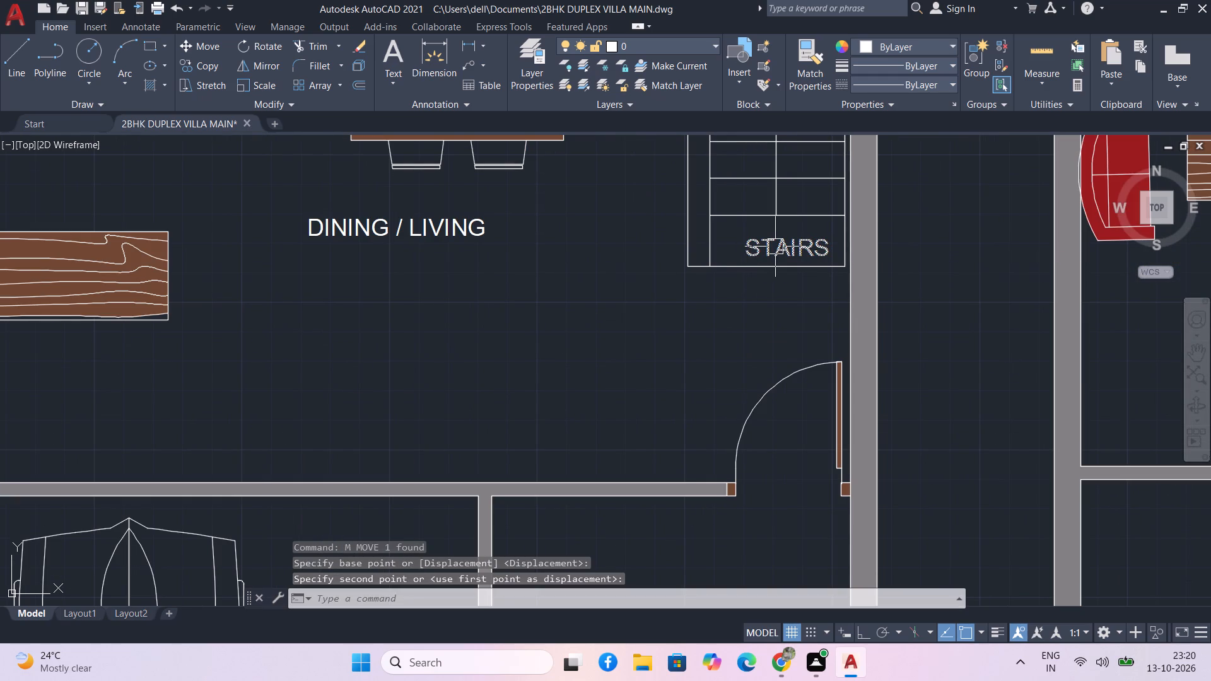
# Copy the STAIRS label onto the lower end of the right-hand plan's staircase.
pyautogui.click(775, 247)
pyautogui.write('CO')
pyautogui.press('space')
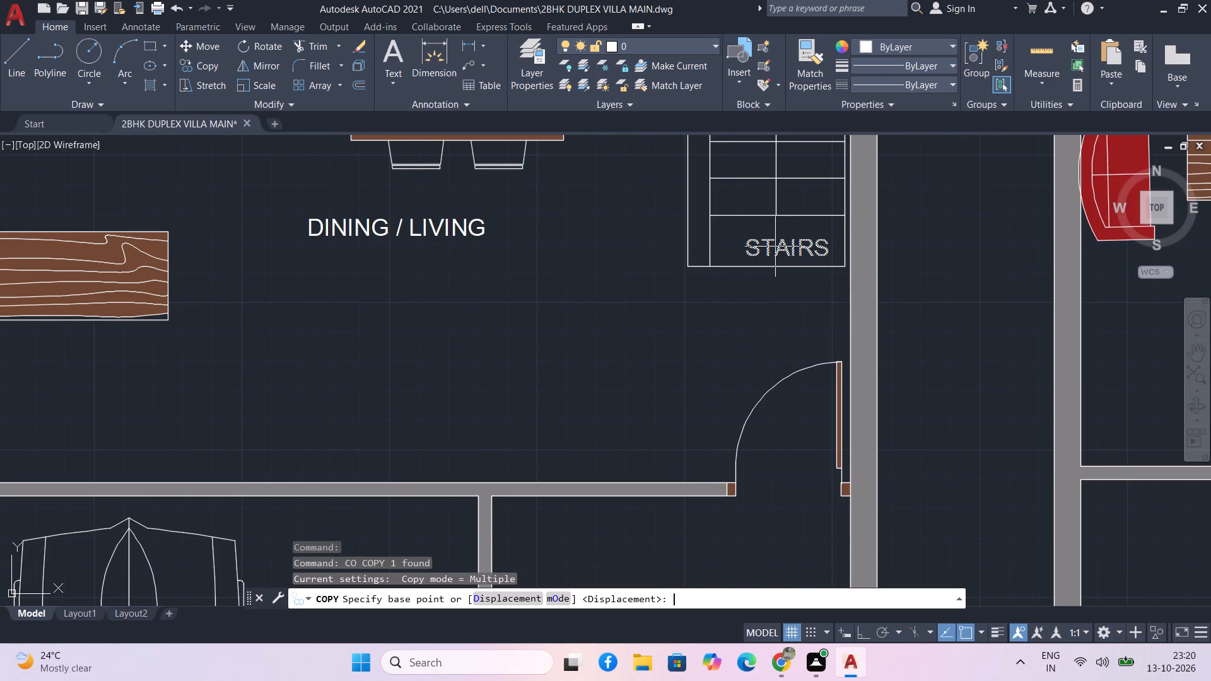
pyautogui.click(756, 248)
pyautogui.scroll(-2, 913, 268)
pyautogui.moveTo(932, 293); pyautogui.dragTo(894, 289, button='middle')
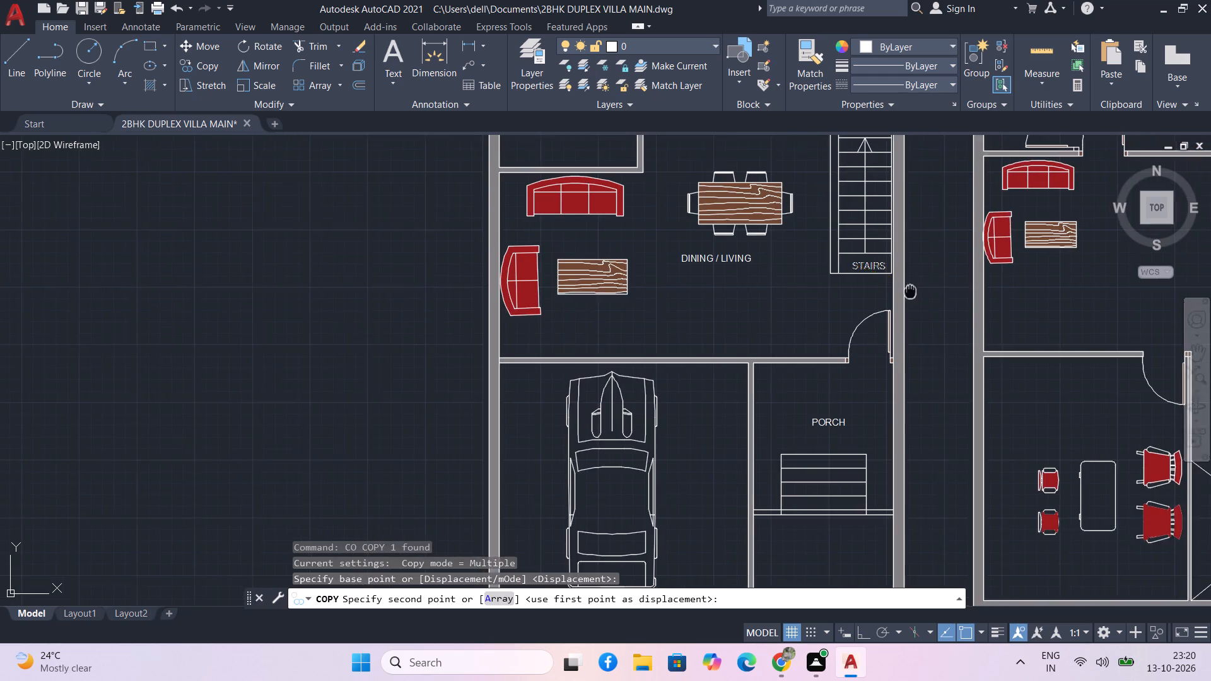
pyautogui.moveTo(894, 289); pyautogui.dragTo(464, 265, button='middle')
pyautogui.scroll(3, 868, 392)
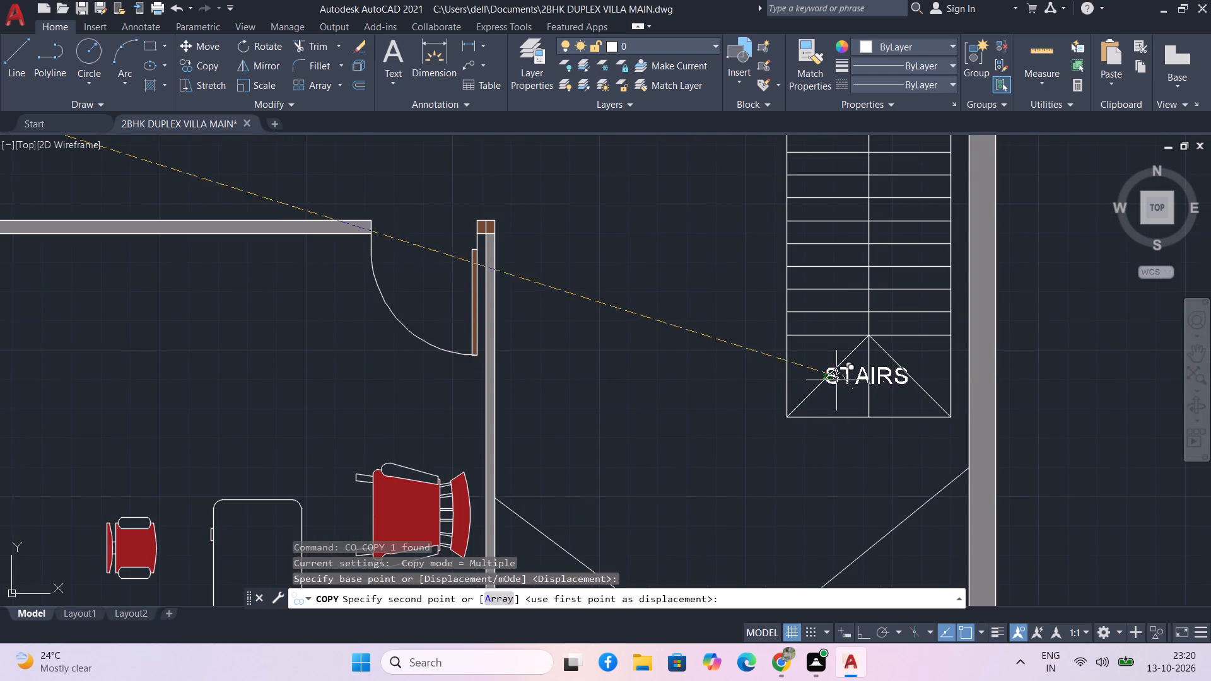
pyautogui.click(843, 392)
pyautogui.scroll(-1, 843, 392)
pyautogui.press('Escape')
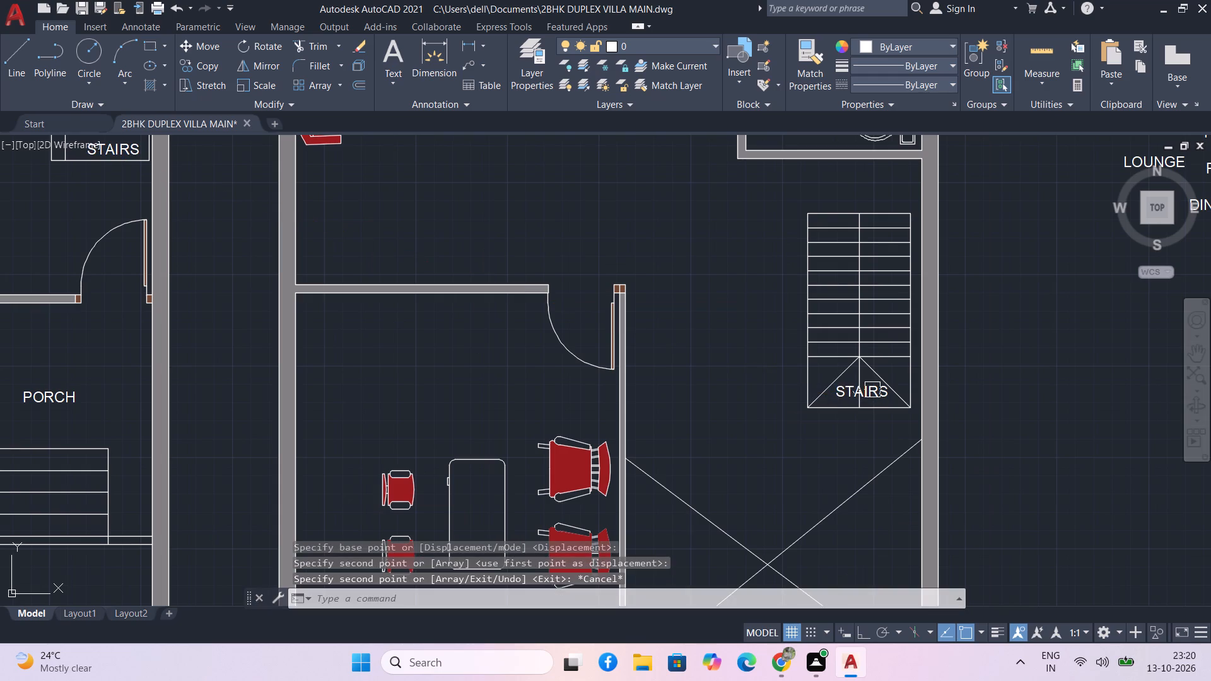
# Move the LOUNGE label into the right-hand plan's sitting area, below the sofas and coffee table.
pyautogui.scroll(-1, 980, 369)
pyautogui.moveTo(981, 387); pyautogui.dragTo(981, 429, button='middle')
pyautogui.moveTo(1138, 355); pyautogui.dragTo(1052, 422, button='middle')
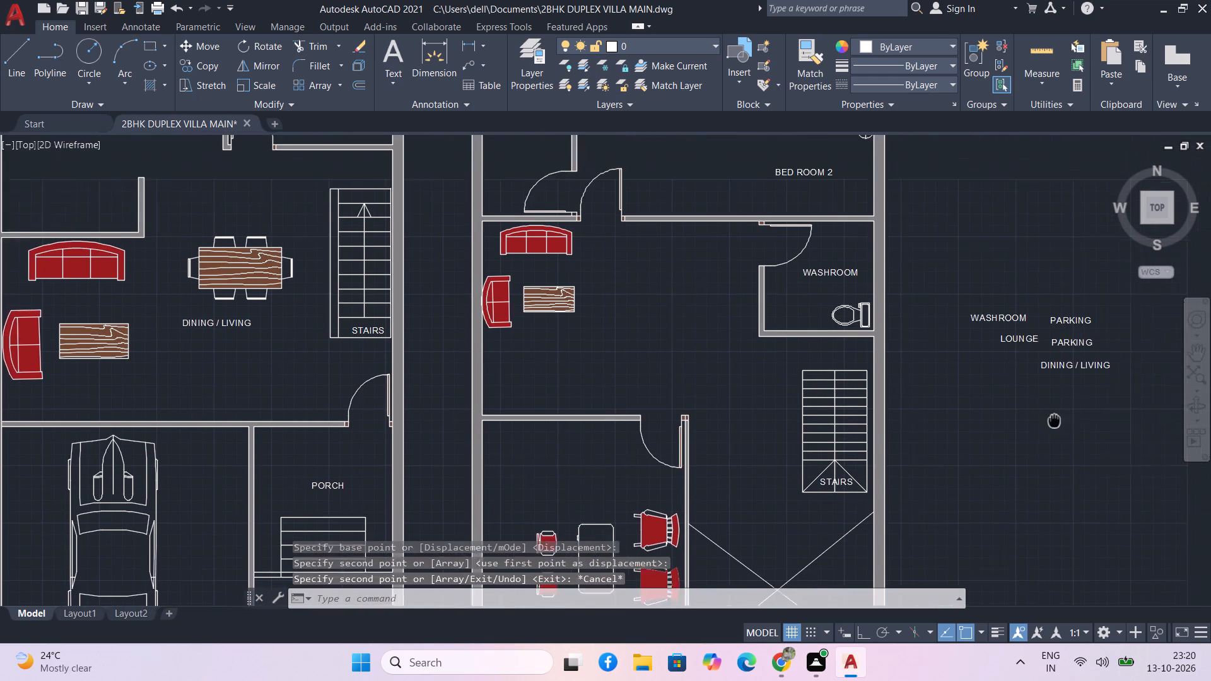
pyautogui.moveTo(1052, 422); pyautogui.dragTo(1025, 428, button='middle')
pyautogui.scroll(-1, 1025, 428)
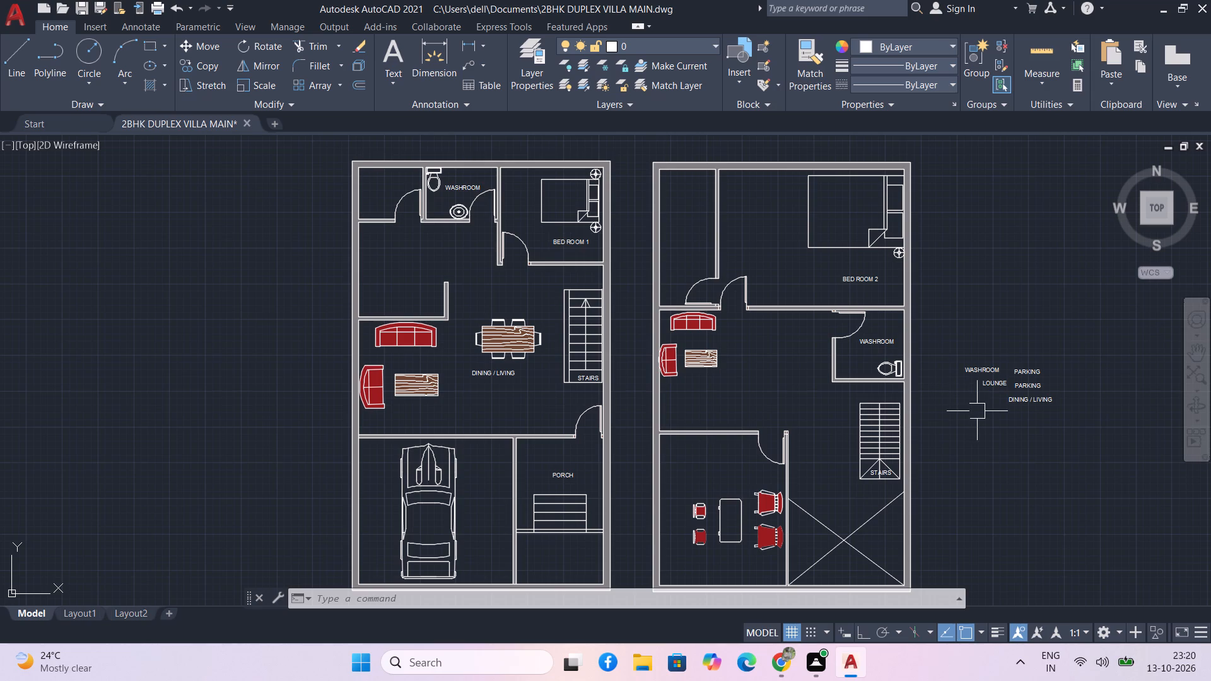
pyautogui.moveTo(977, 411); pyautogui.dragTo(964, 395, button='middle')
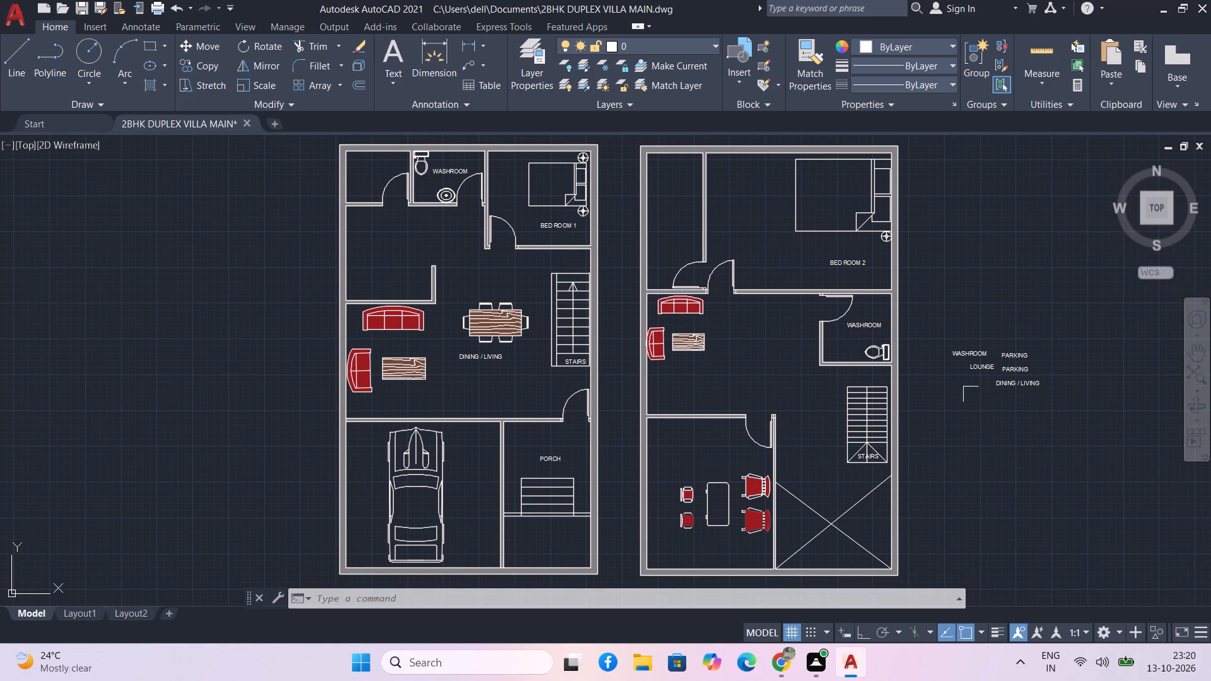
pyautogui.click(984, 366)
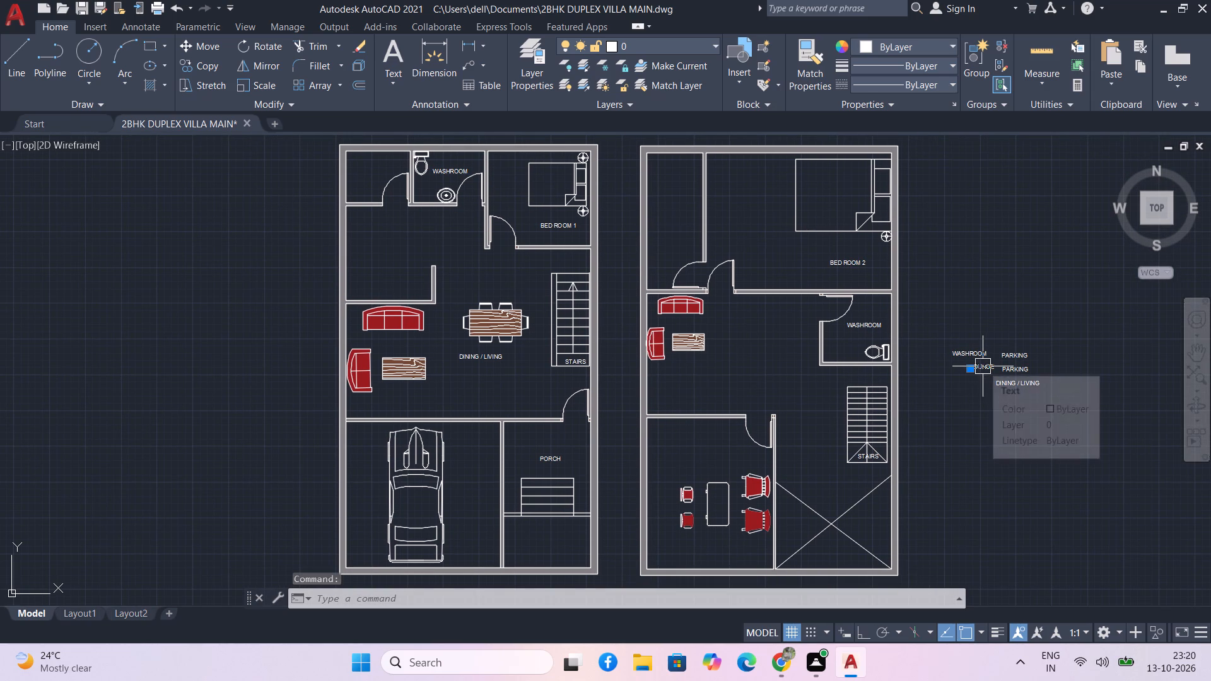
pyautogui.write('M')
pyautogui.press('space')
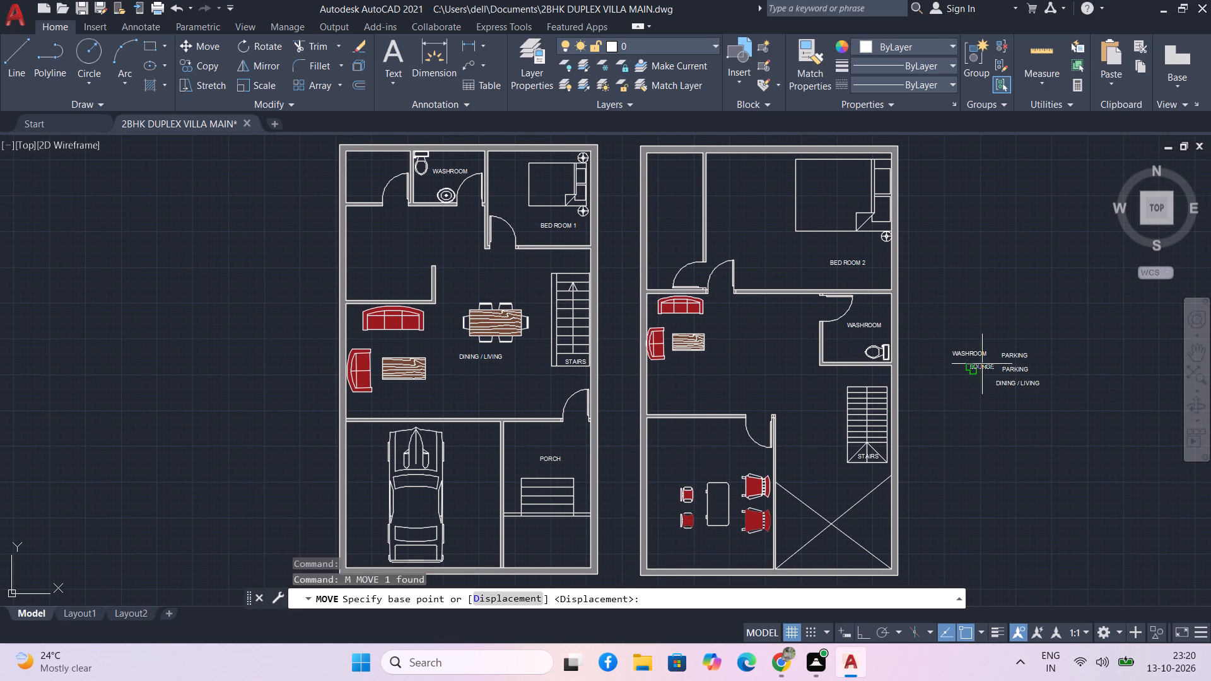
pyautogui.moveTo(982, 364); pyautogui.dragTo(981, 376)
pyautogui.click(682, 379)
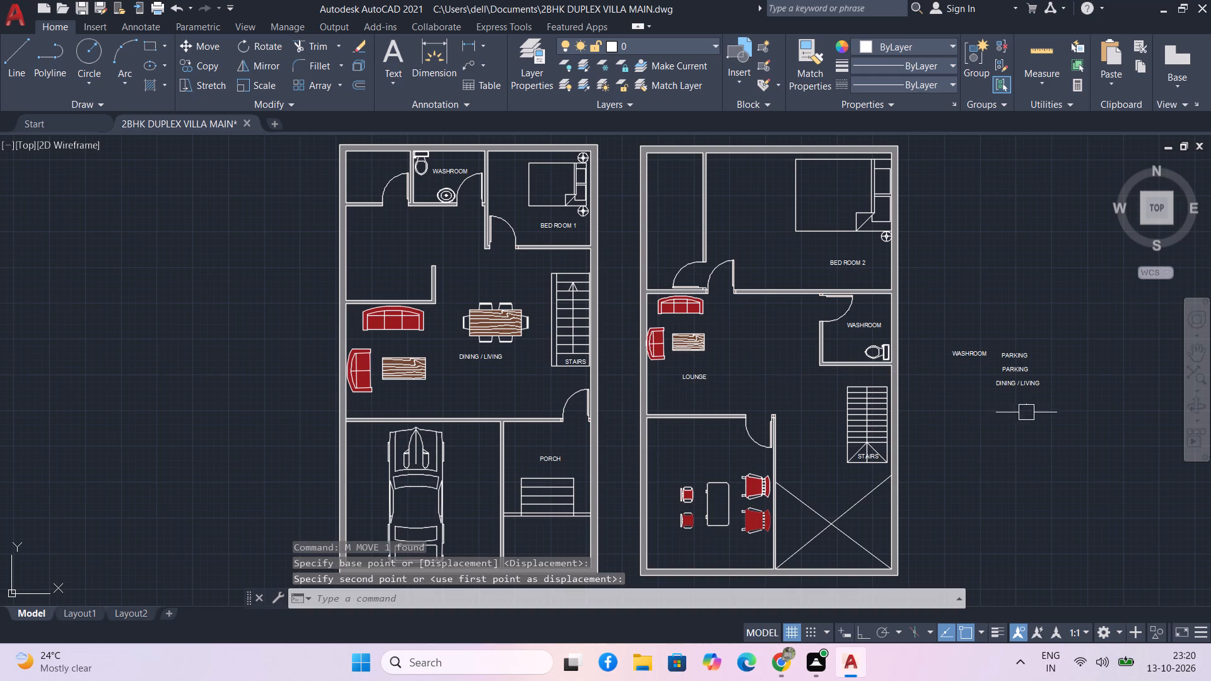
# Move the lower spare PARKING label into the left-hand plan's car space, between the car and the porch wall.
pyautogui.click(1021, 366)
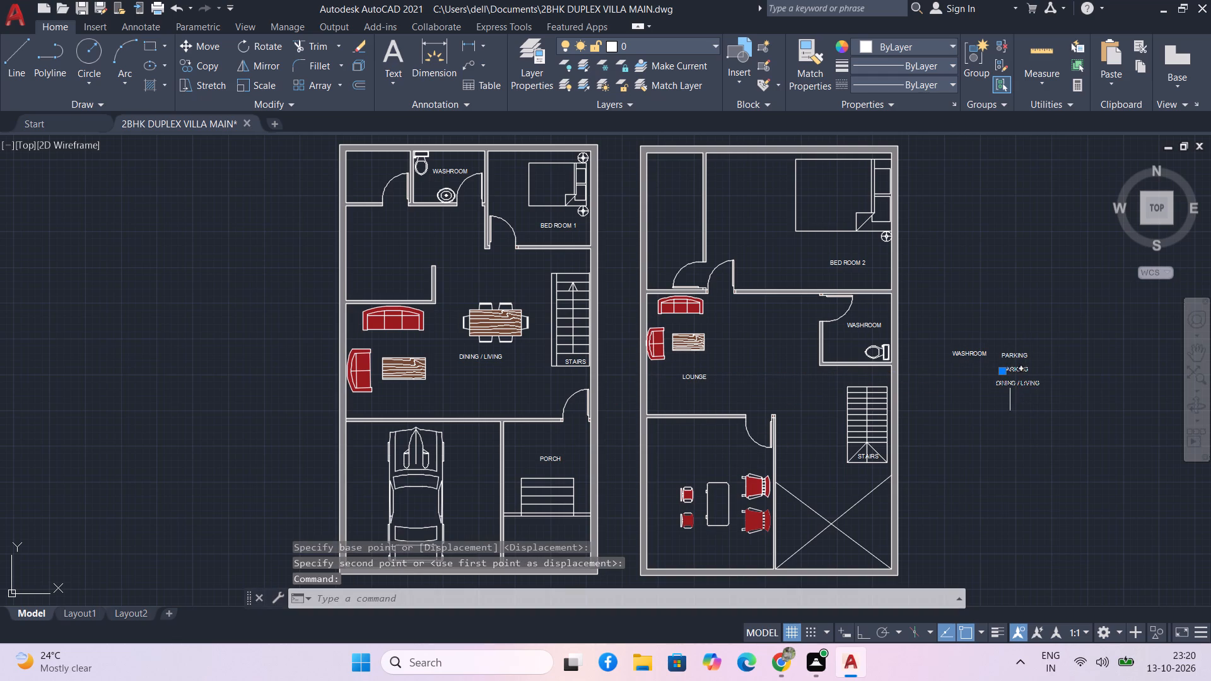
pyautogui.write('M')
pyautogui.press('space')
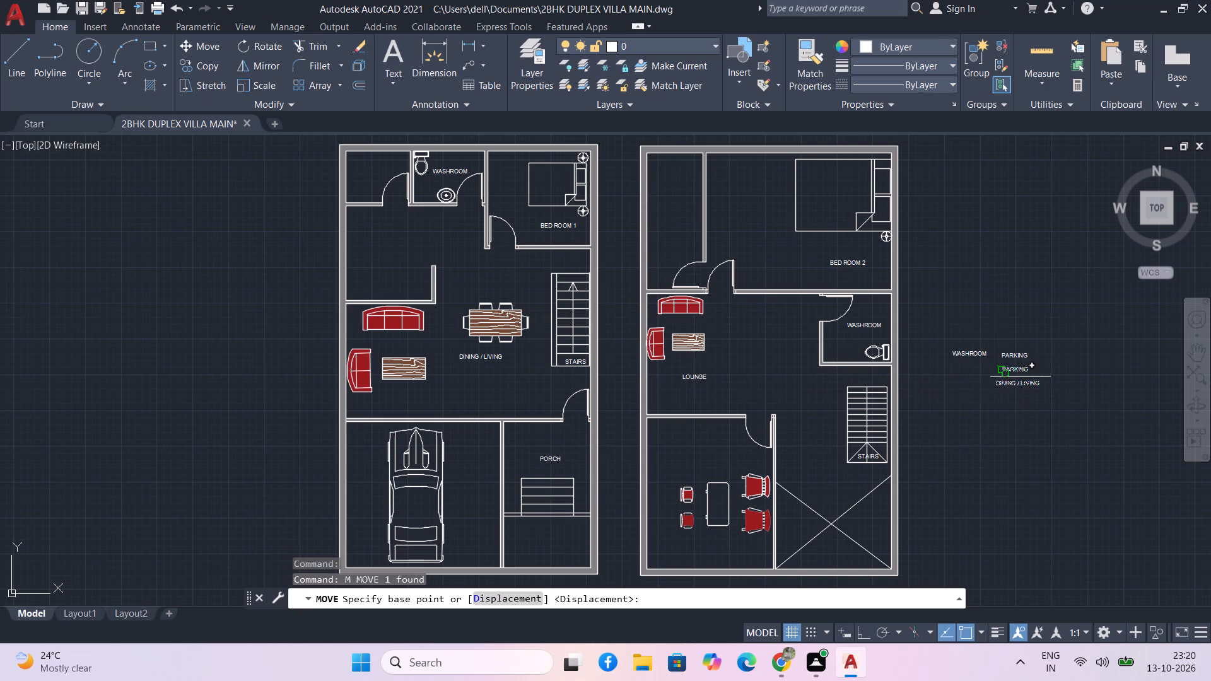
pyautogui.moveTo(1021, 377); pyautogui.dragTo(999, 379)
pyautogui.click(452, 494)
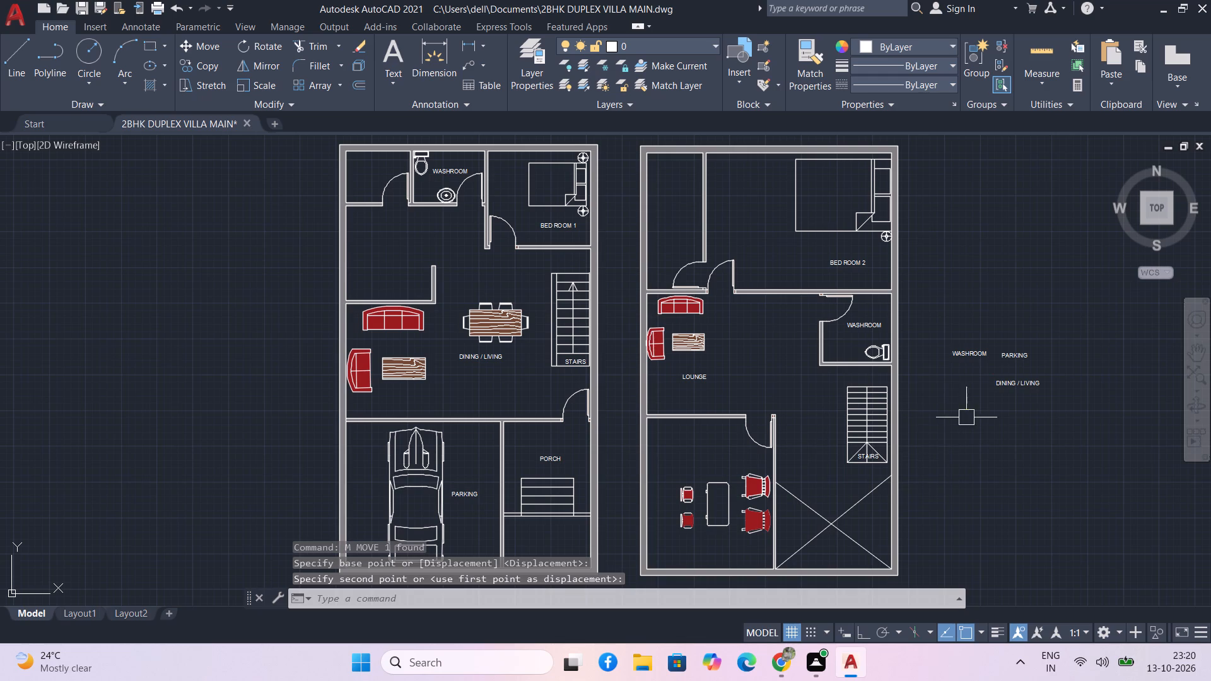
# Add a horizontal single-line text OPEN ROOM, about 1'-11" high, in the empty area below the spare DINING / LIVING label.
pyautogui.moveTo(968, 421); pyautogui.dragTo(963, 413, button='middle')
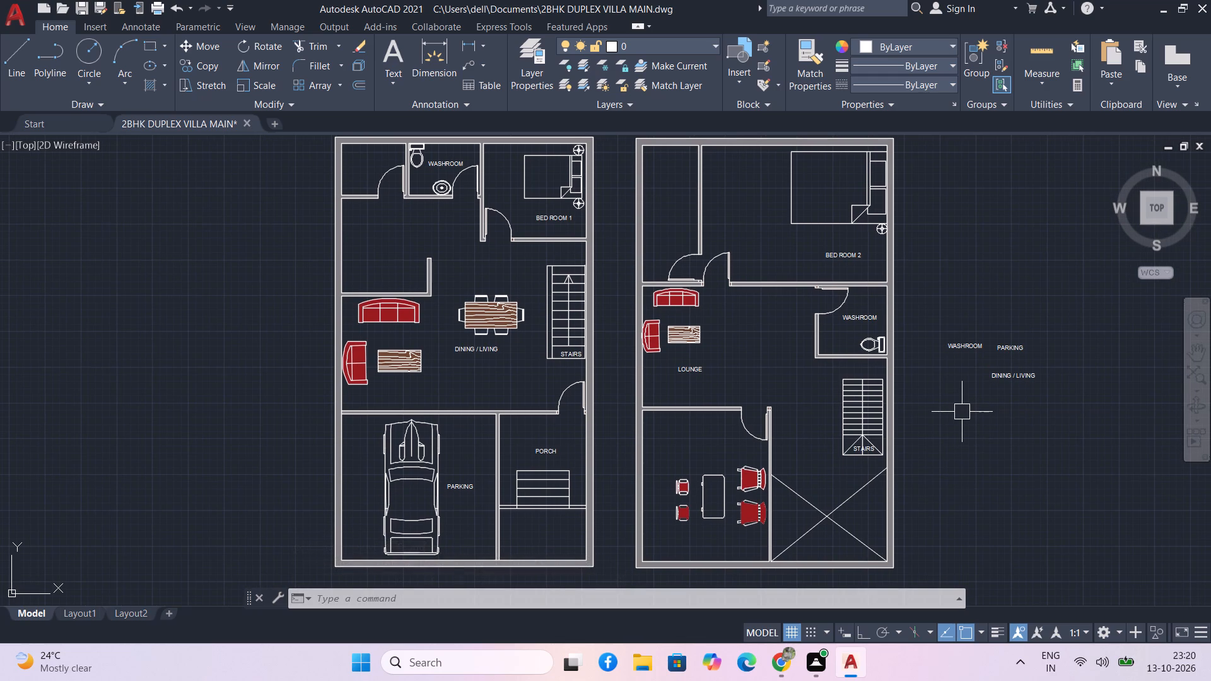
pyautogui.write('TEXT')
pyautogui.press('space')
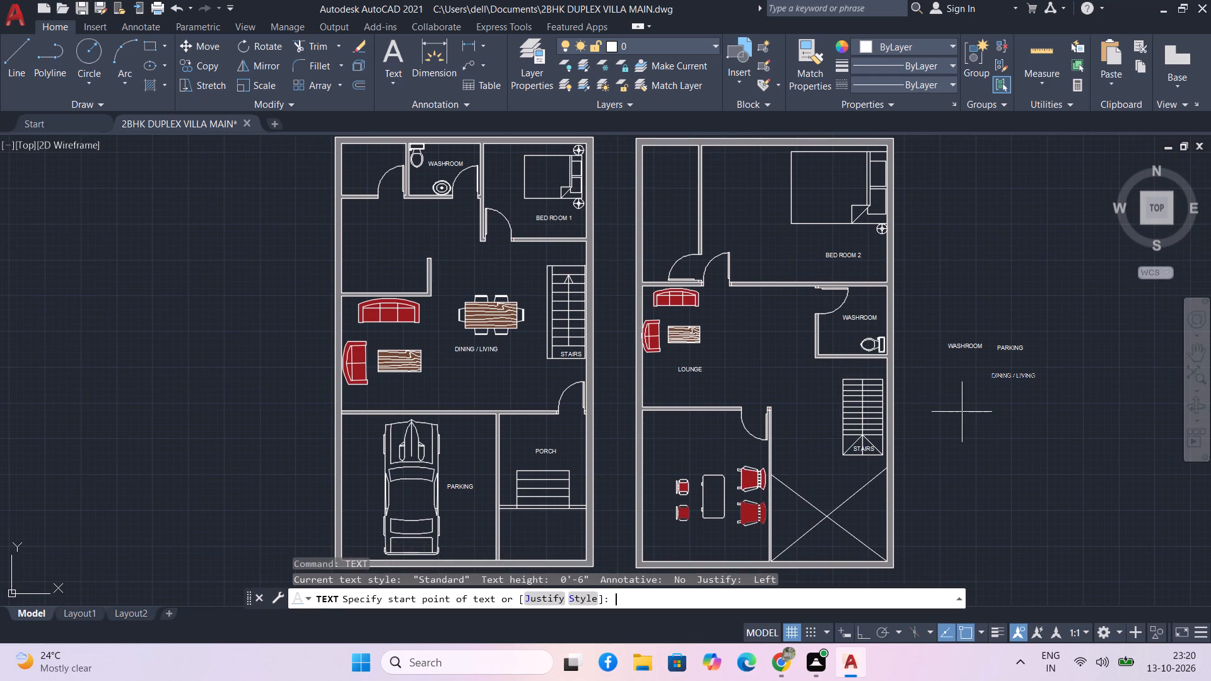
pyautogui.moveTo(964, 433); pyautogui.dragTo(962, 426)
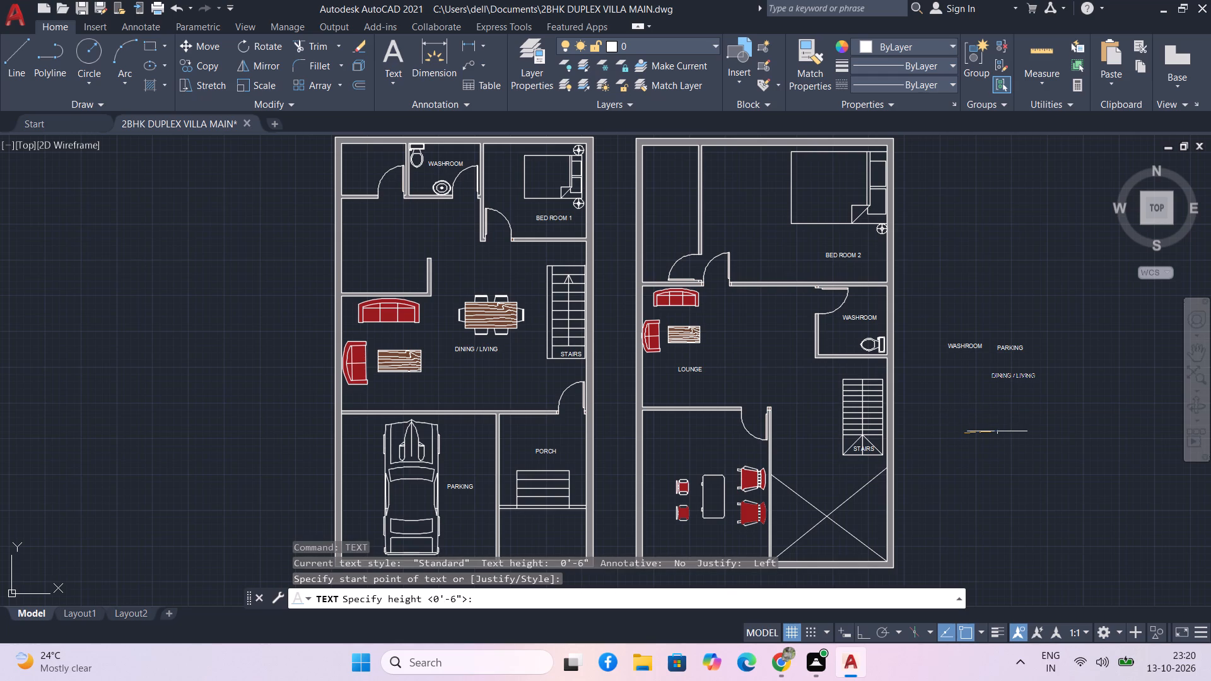
pyautogui.press('F8')
pyautogui.click(981, 439)
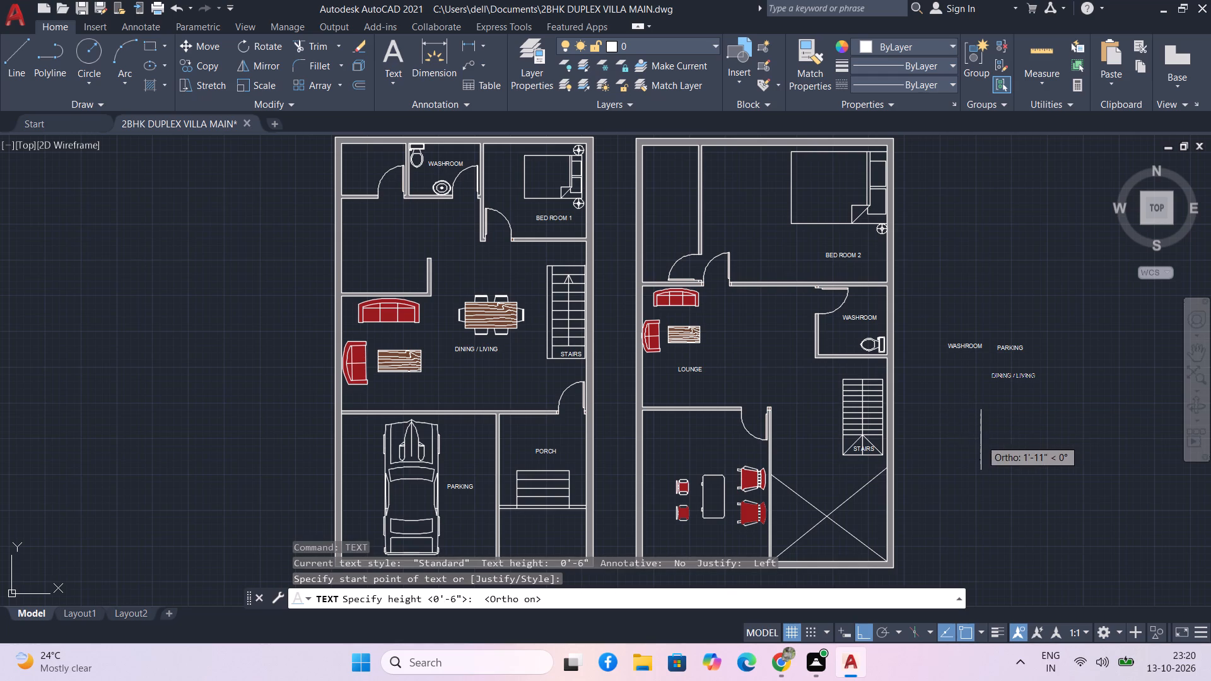
pyautogui.doubleClick(981, 439)
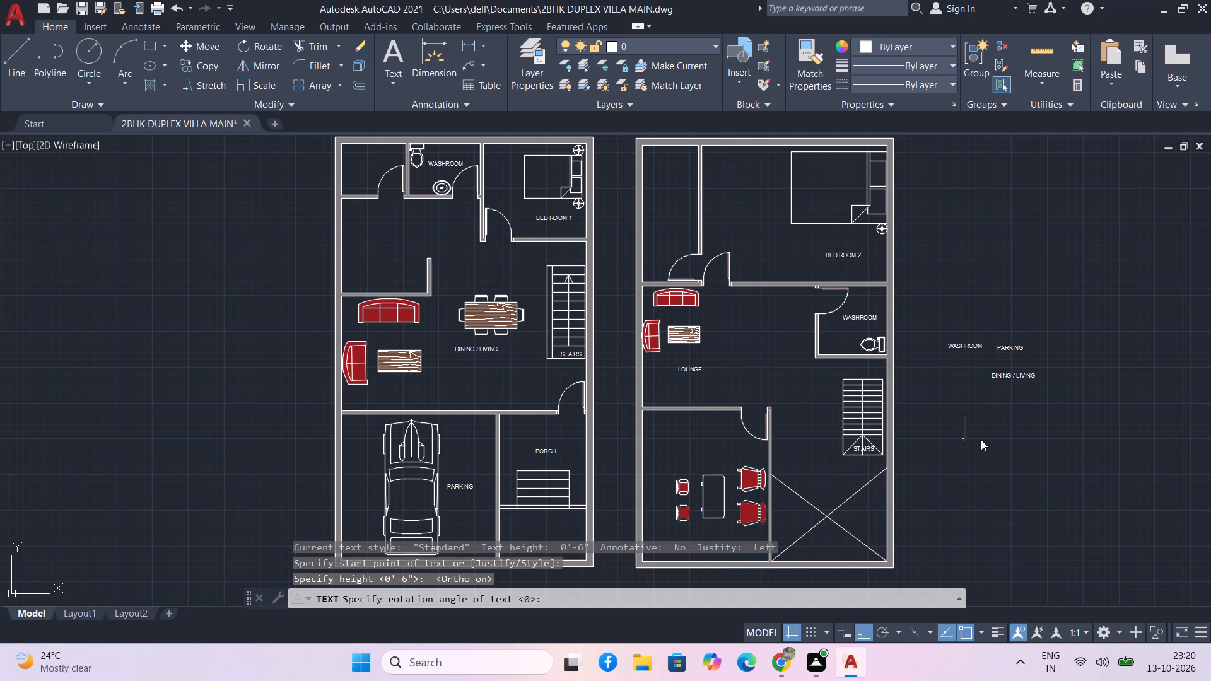
pyautogui.write('OPEN')
pyautogui.press('space')
pyautogui.write('ROOM')
pyautogui.press('space')
pyautogui.press('Return')
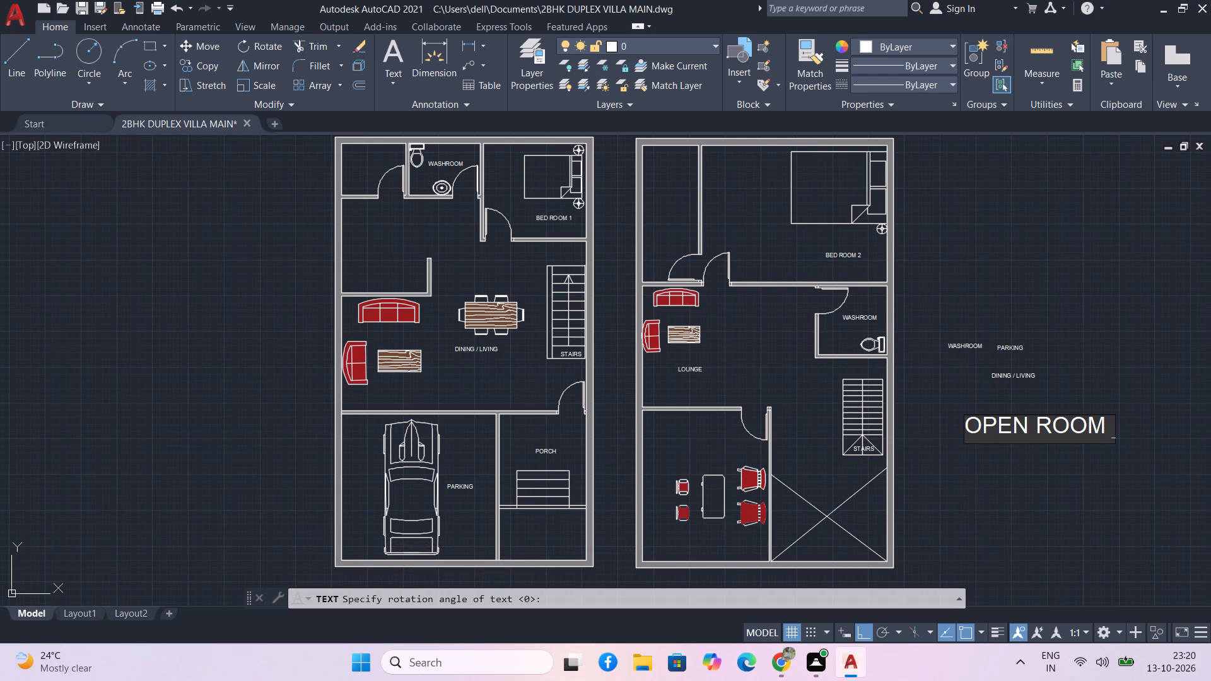
pyautogui.press('Return')
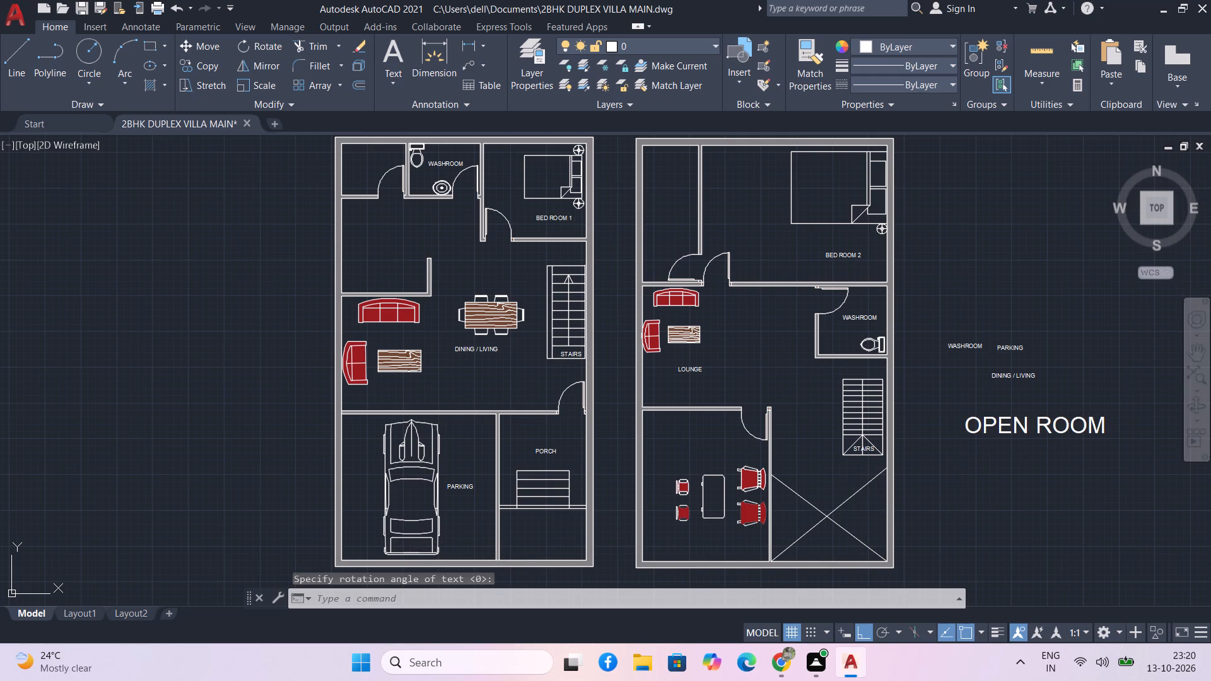
# Move the OPEN ROOM label closer to the right-hand plan, just outside its outer wall beside the crossed-out area.
pyautogui.click(952, 370)
pyautogui.click(975, 423)
pyautogui.click(997, 439)
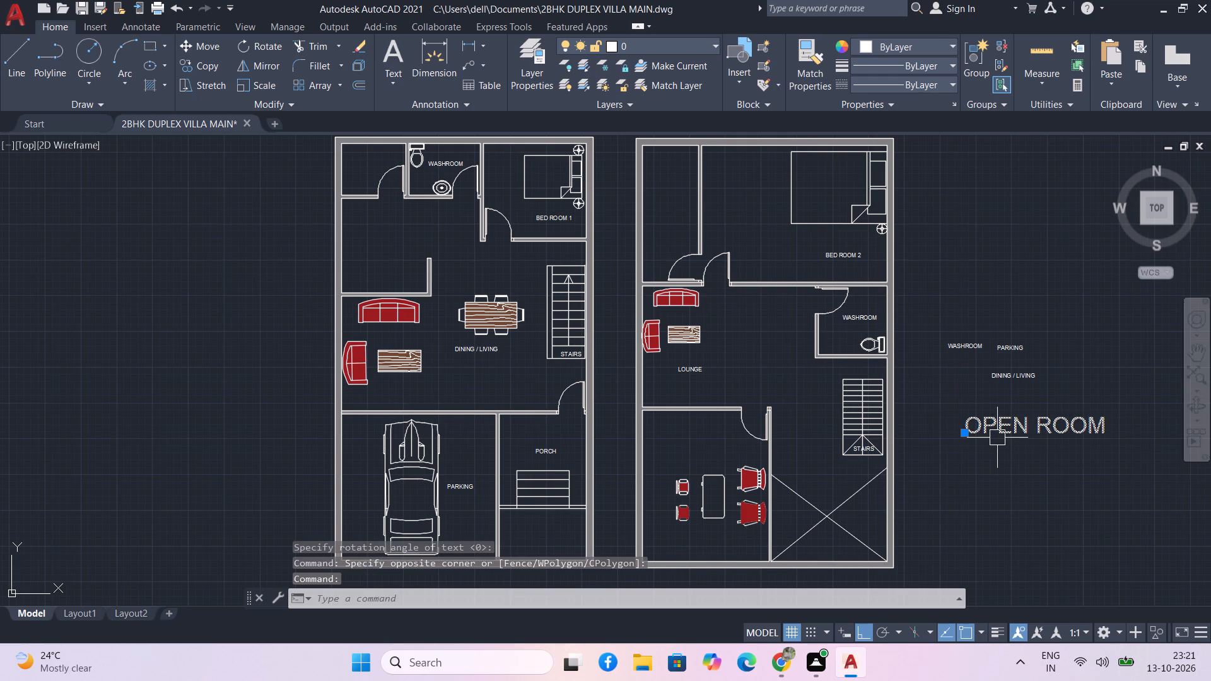
pyautogui.write('M')
pyautogui.press('space')
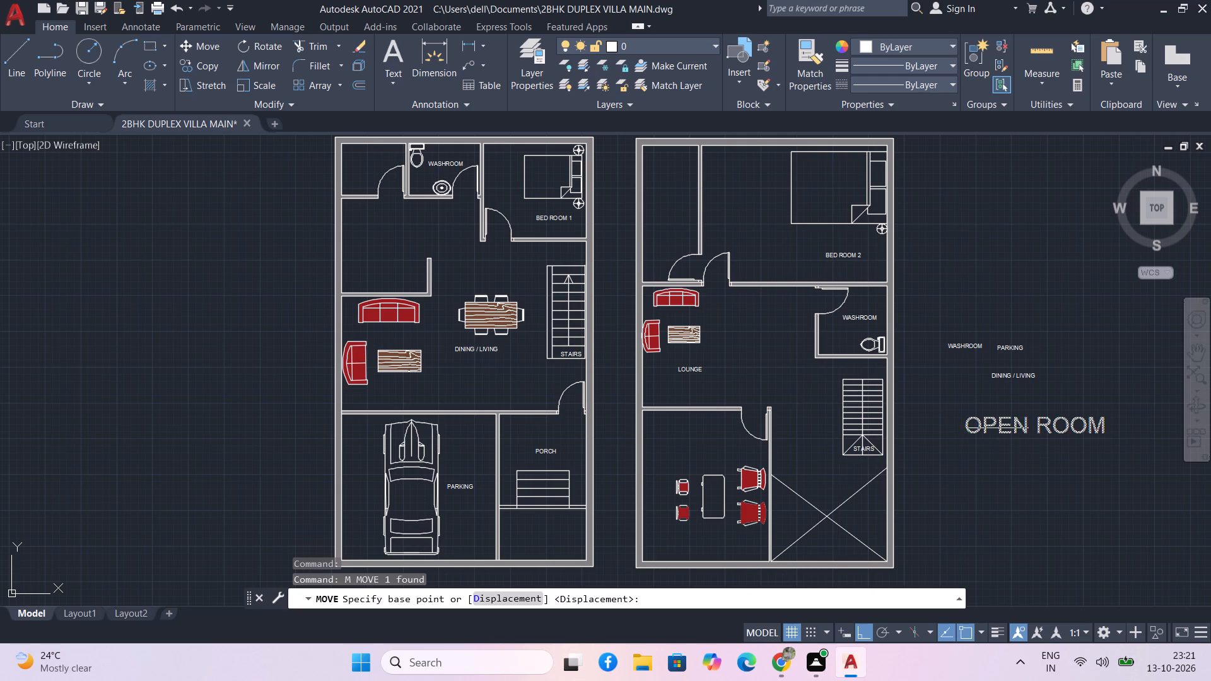
pyautogui.click(998, 428)
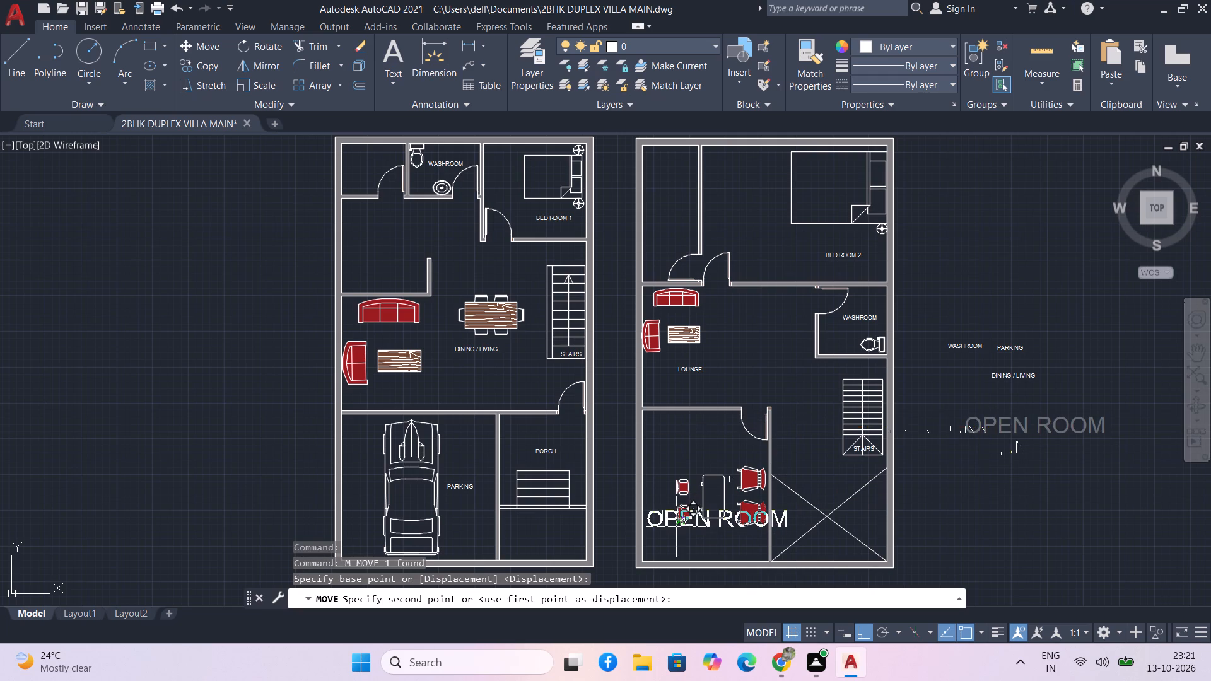
pyautogui.press('F8')
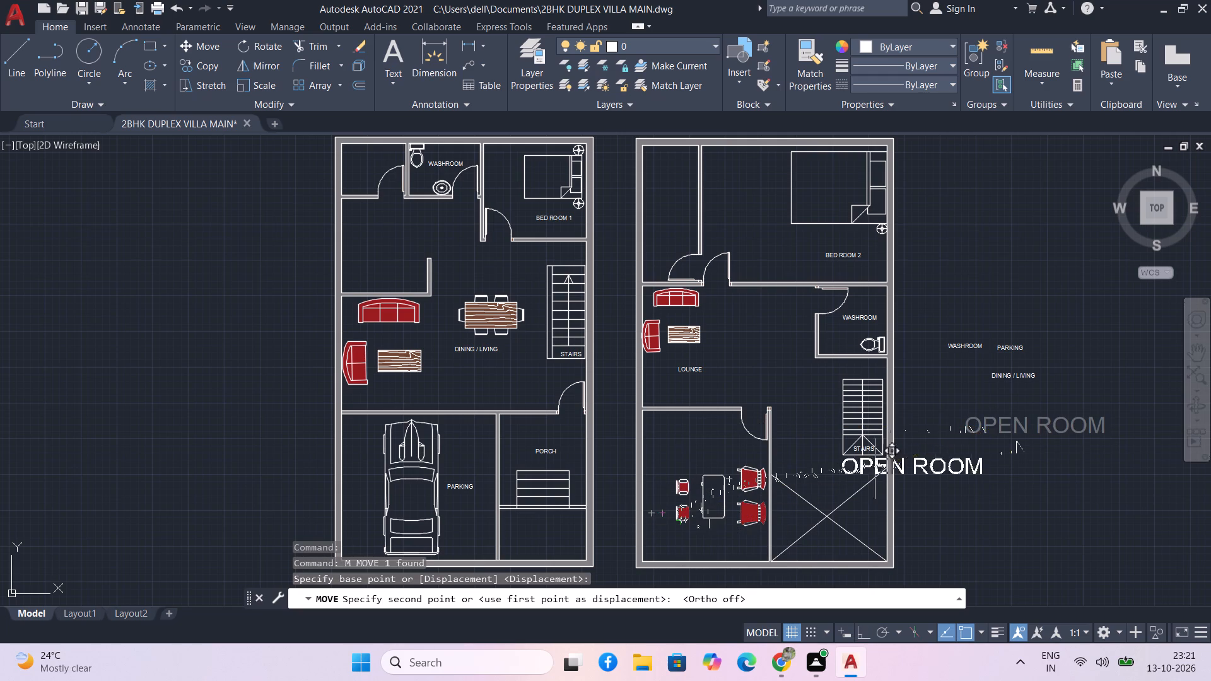
pyautogui.moveTo(934, 467); pyautogui.dragTo(943, 462)
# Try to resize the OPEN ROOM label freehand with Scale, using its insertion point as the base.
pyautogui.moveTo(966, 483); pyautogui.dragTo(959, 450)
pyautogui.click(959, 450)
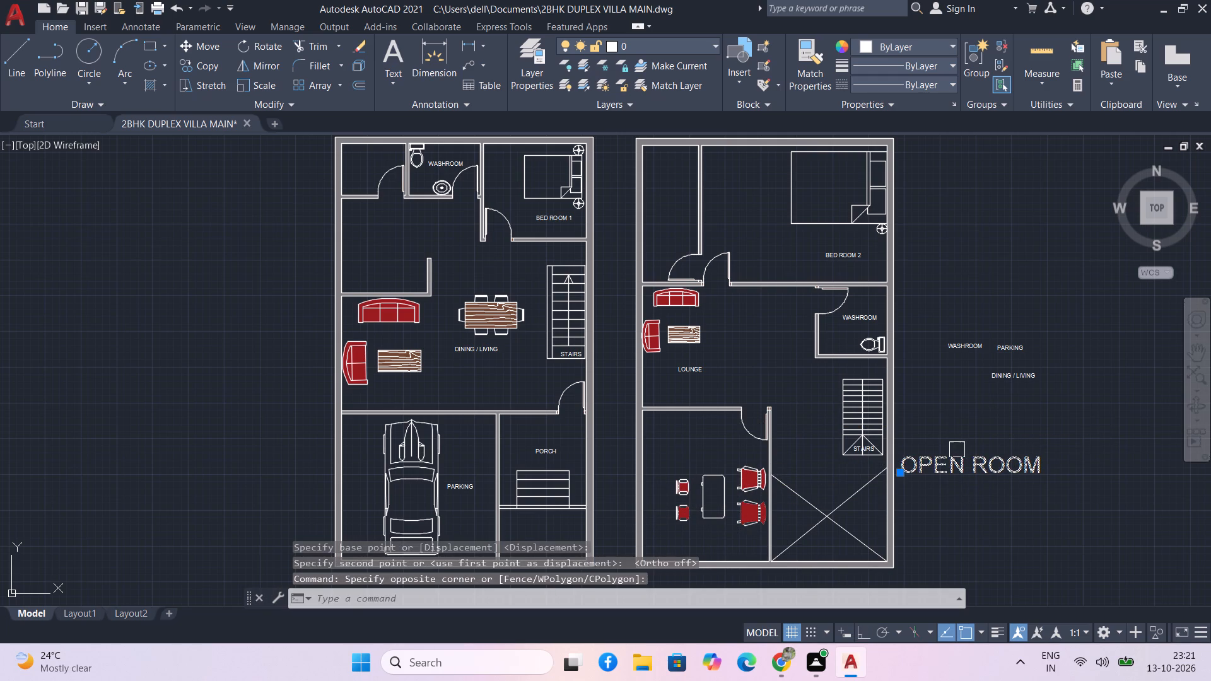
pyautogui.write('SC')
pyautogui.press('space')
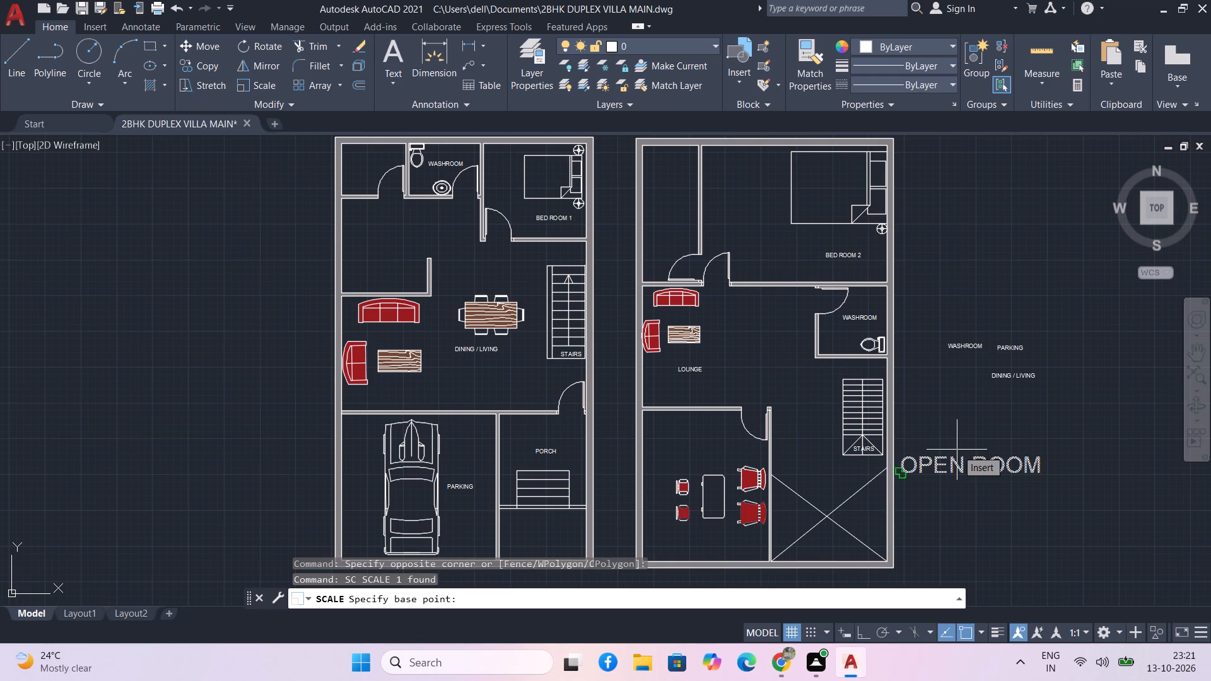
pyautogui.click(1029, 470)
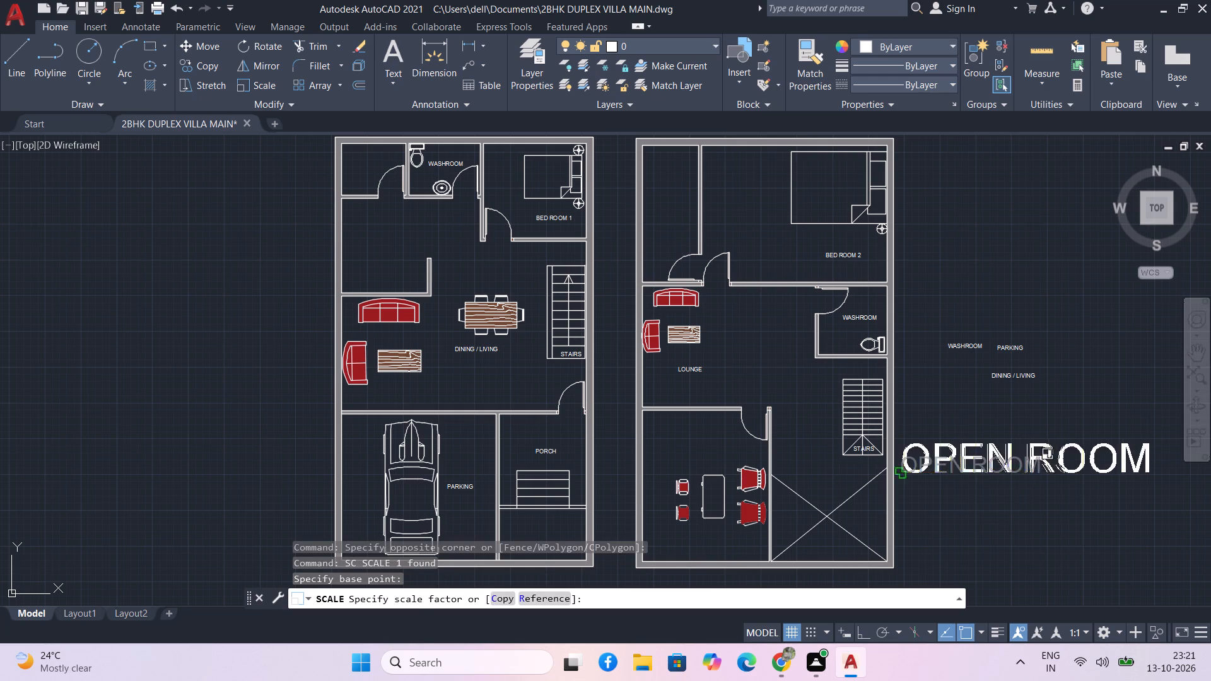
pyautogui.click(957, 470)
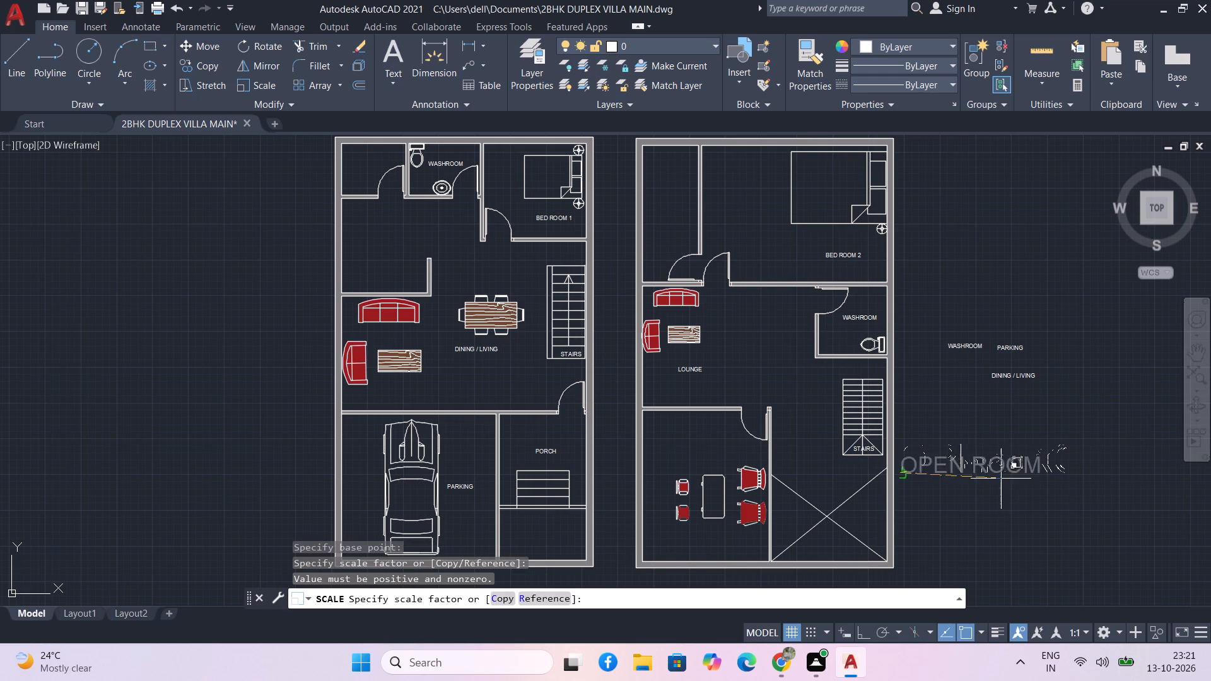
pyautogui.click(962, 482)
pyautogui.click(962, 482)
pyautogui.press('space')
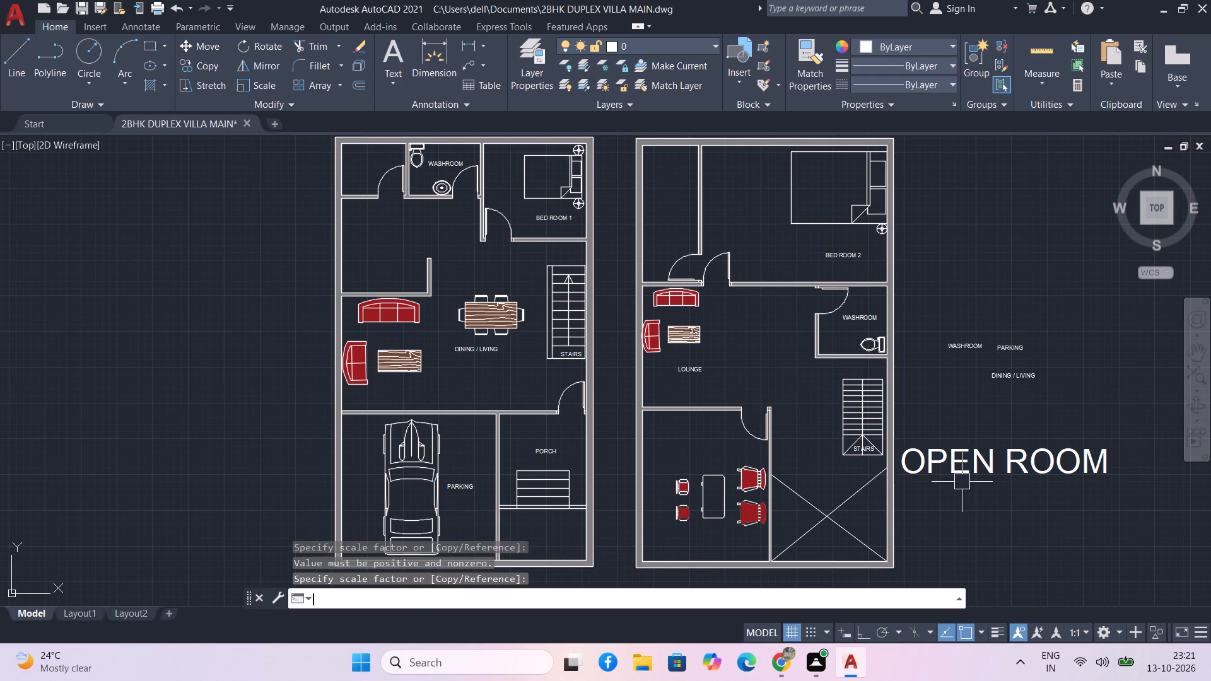
# Scale the OPEN ROOM label down freehand from its insertion point, to slightly less than the width of the crossed-out area.
pyautogui.moveTo(1010, 486); pyautogui.dragTo(1000, 450)
pyautogui.click(991, 440)
pyautogui.write('SC')
pyautogui.press('space')
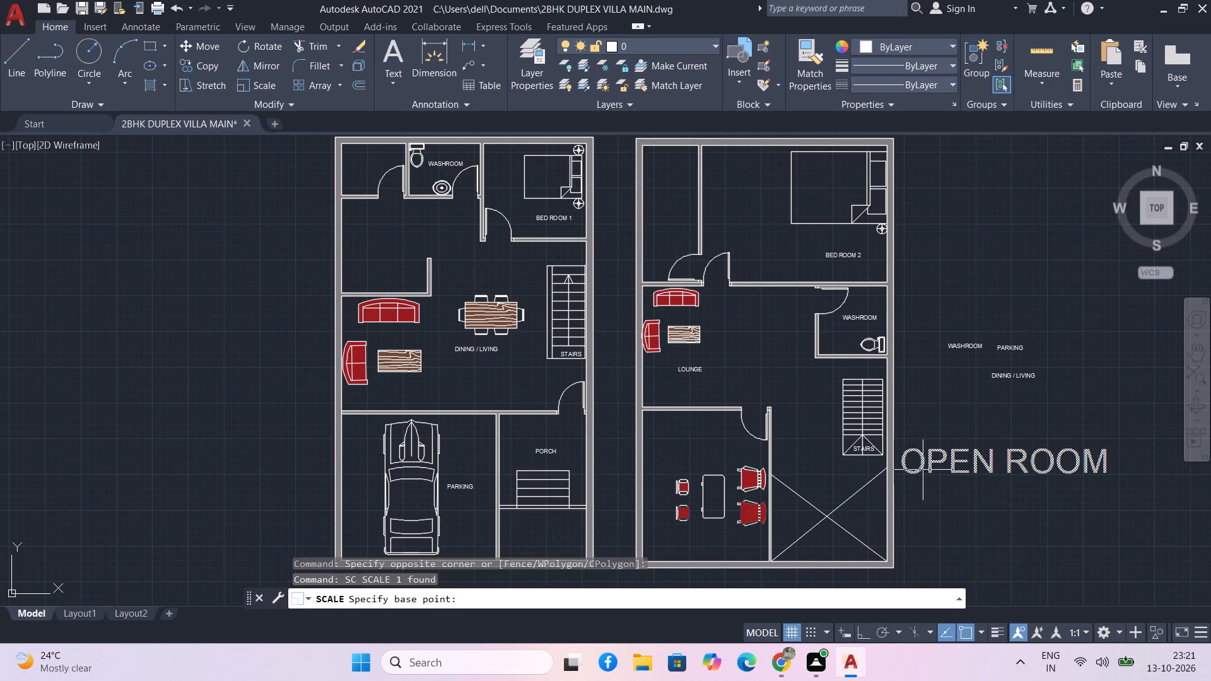
pyautogui.click(908, 470)
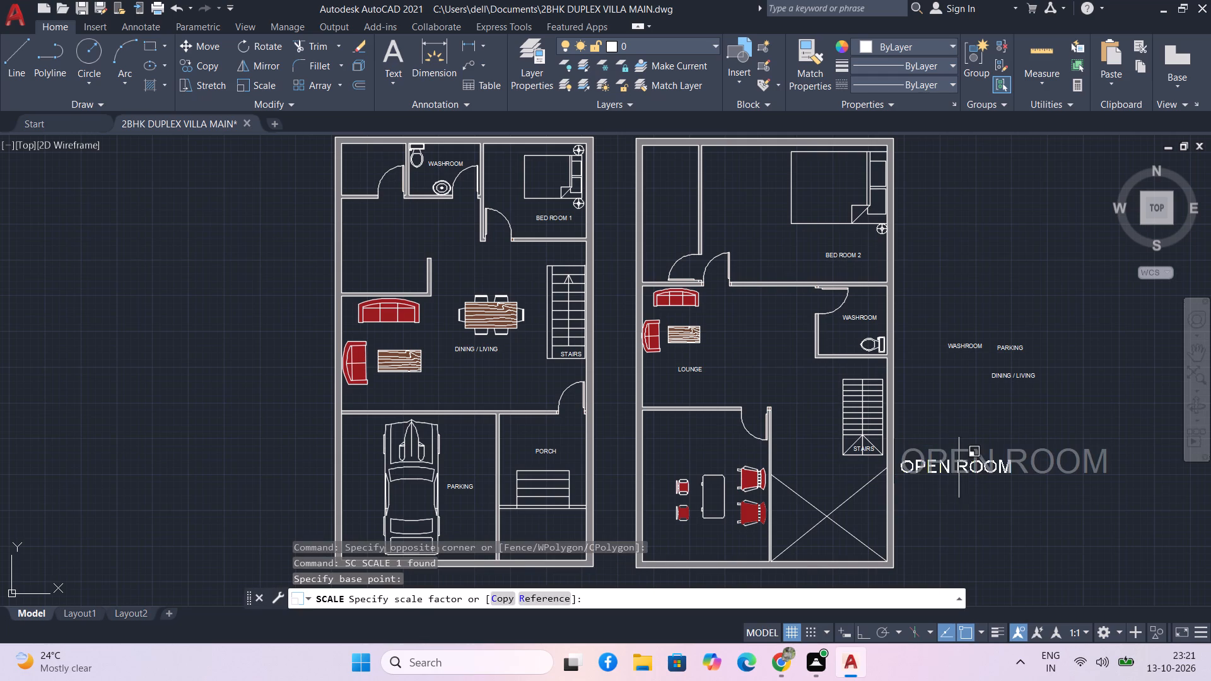
pyautogui.click(959, 467)
# Move the OPEN ROOM label into the right-hand plan's room with the table and red chairs, just above the furniture.
pyautogui.moveTo(985, 479); pyautogui.dragTo(962, 441)
pyautogui.click(962, 440)
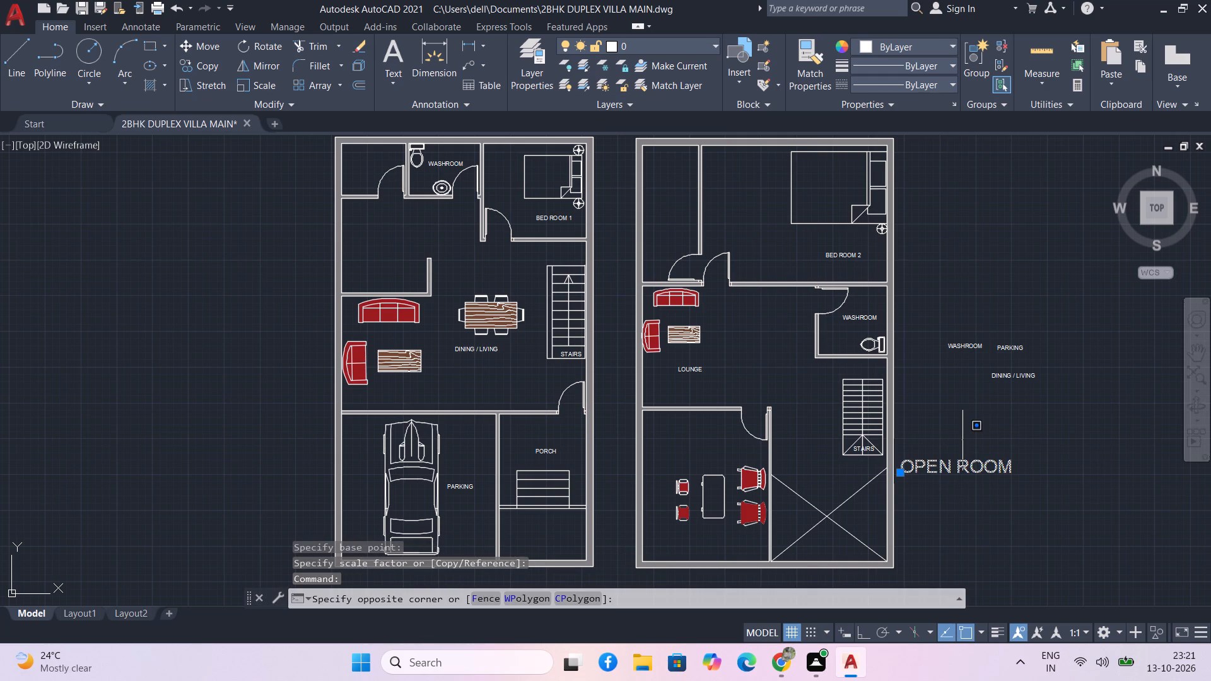
pyautogui.write('M')
pyautogui.press('space')
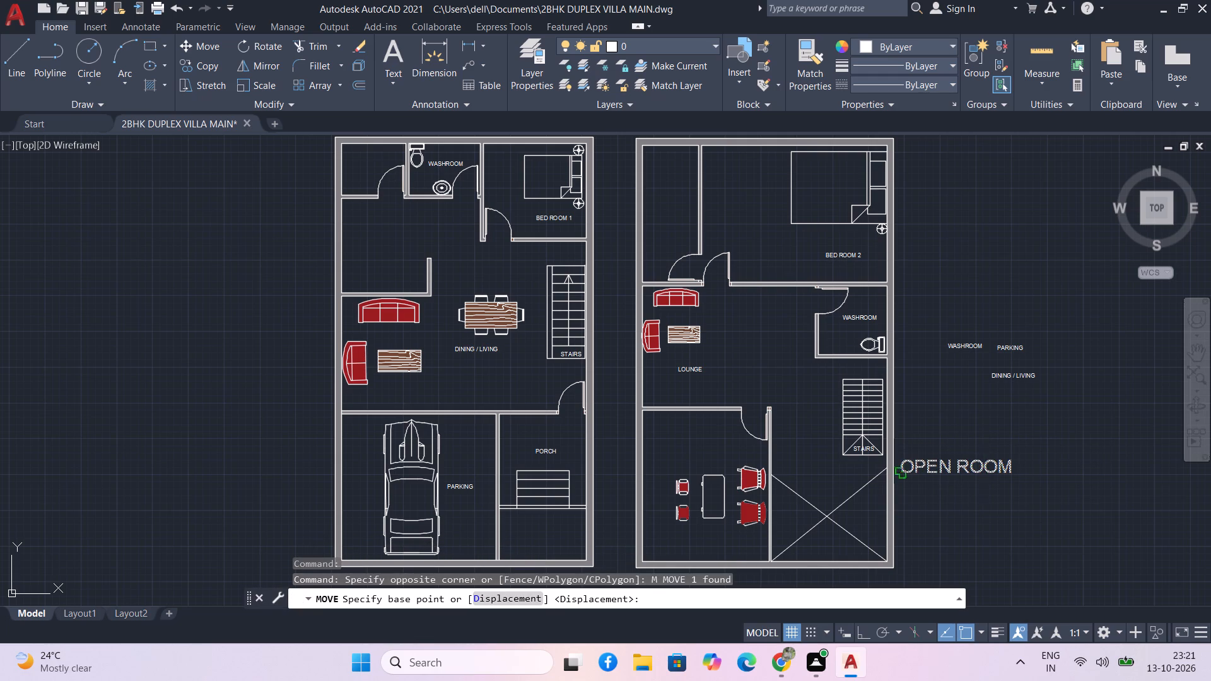
pyautogui.click(984, 477)
pyautogui.scroll(2, 635, 466)
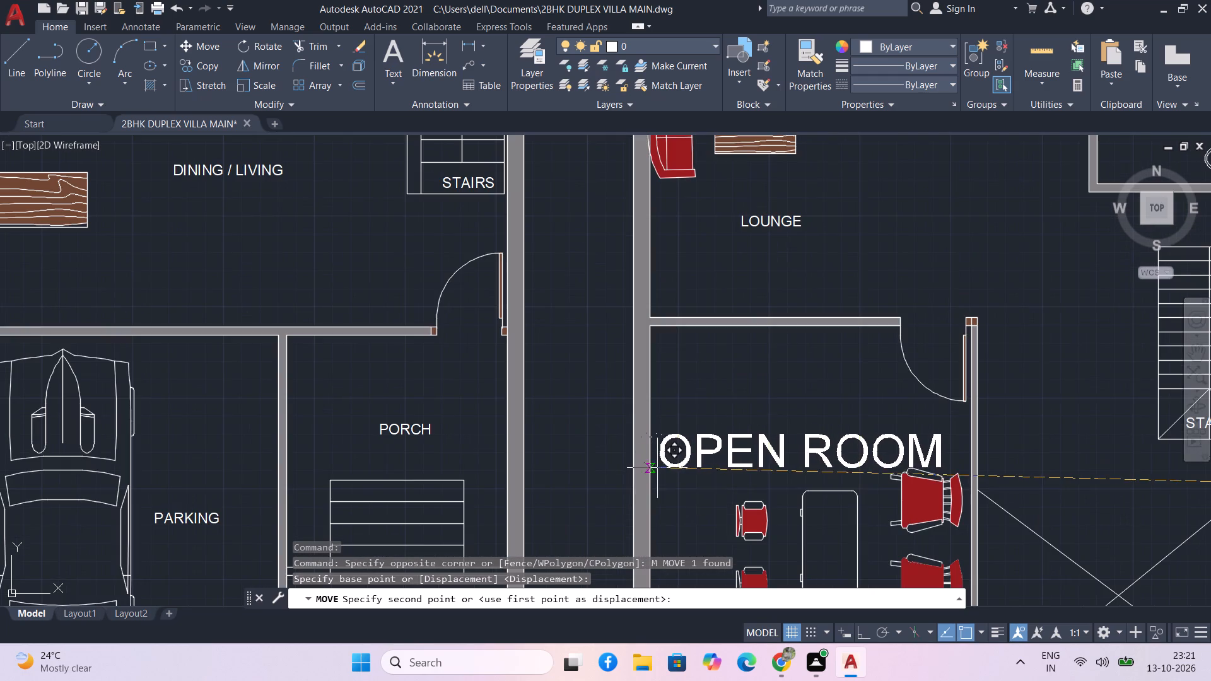
pyautogui.click(659, 458)
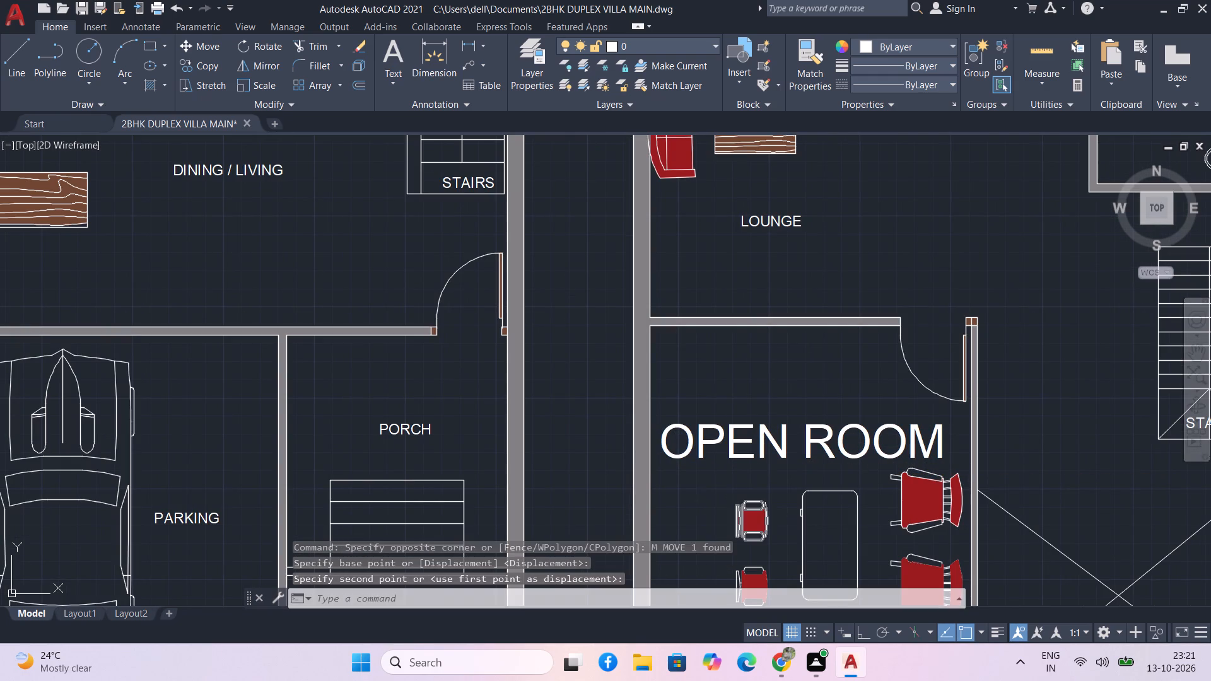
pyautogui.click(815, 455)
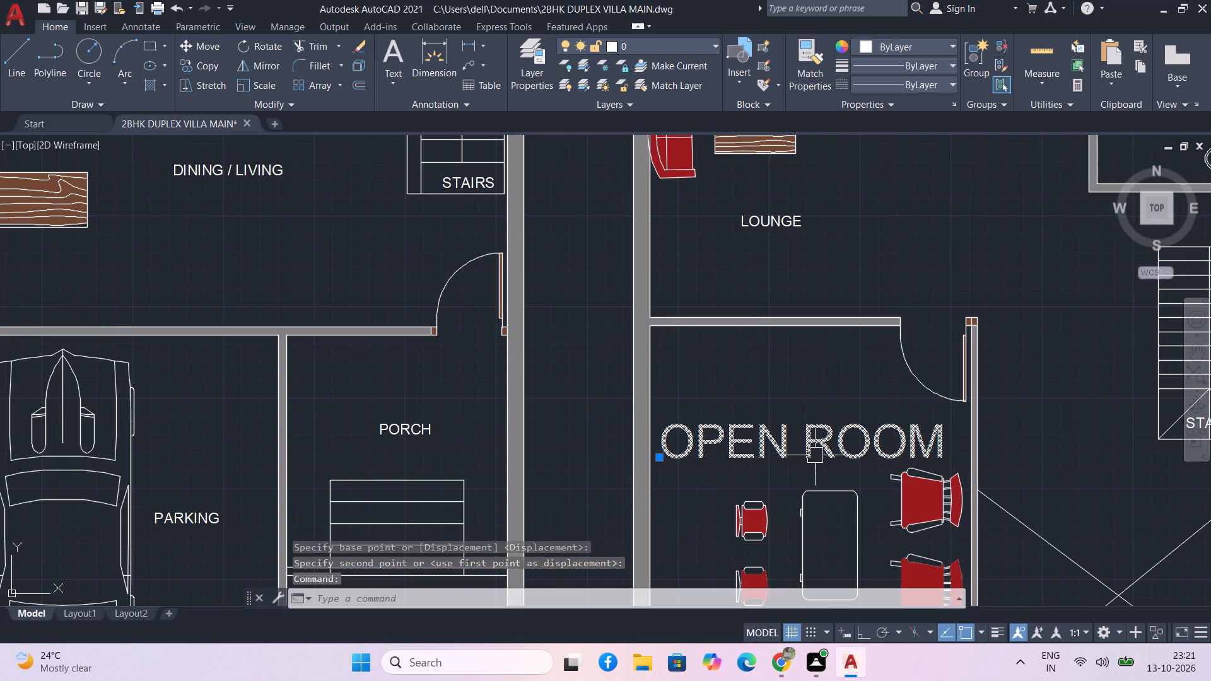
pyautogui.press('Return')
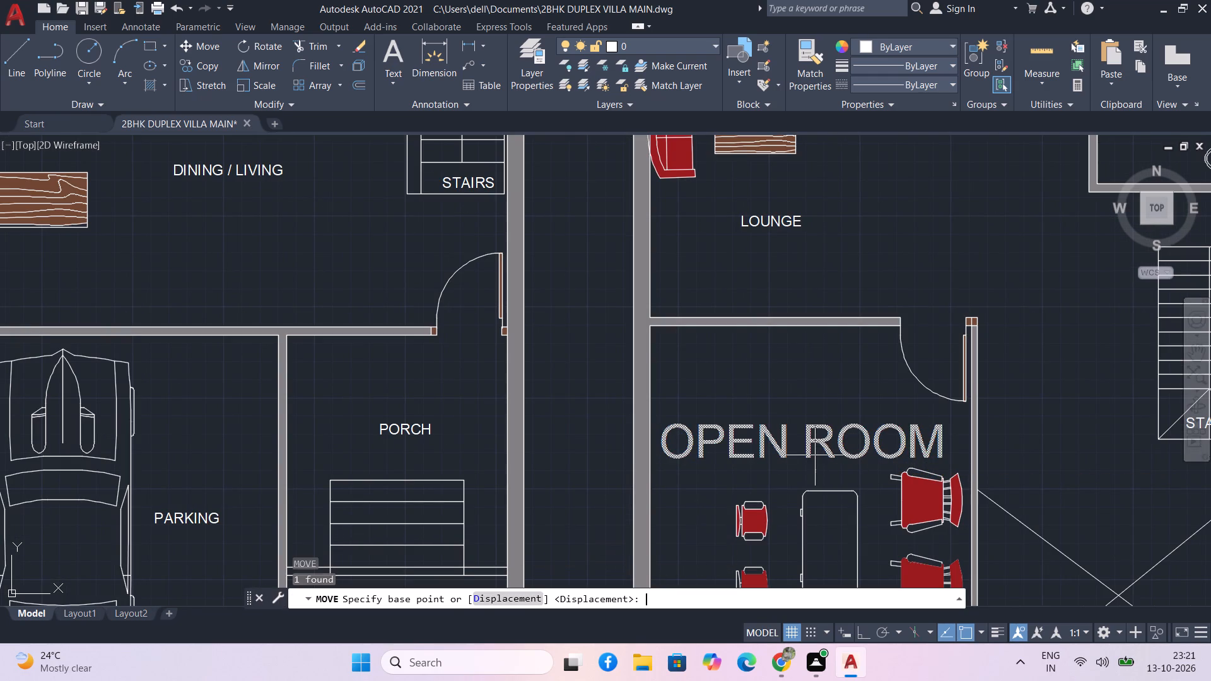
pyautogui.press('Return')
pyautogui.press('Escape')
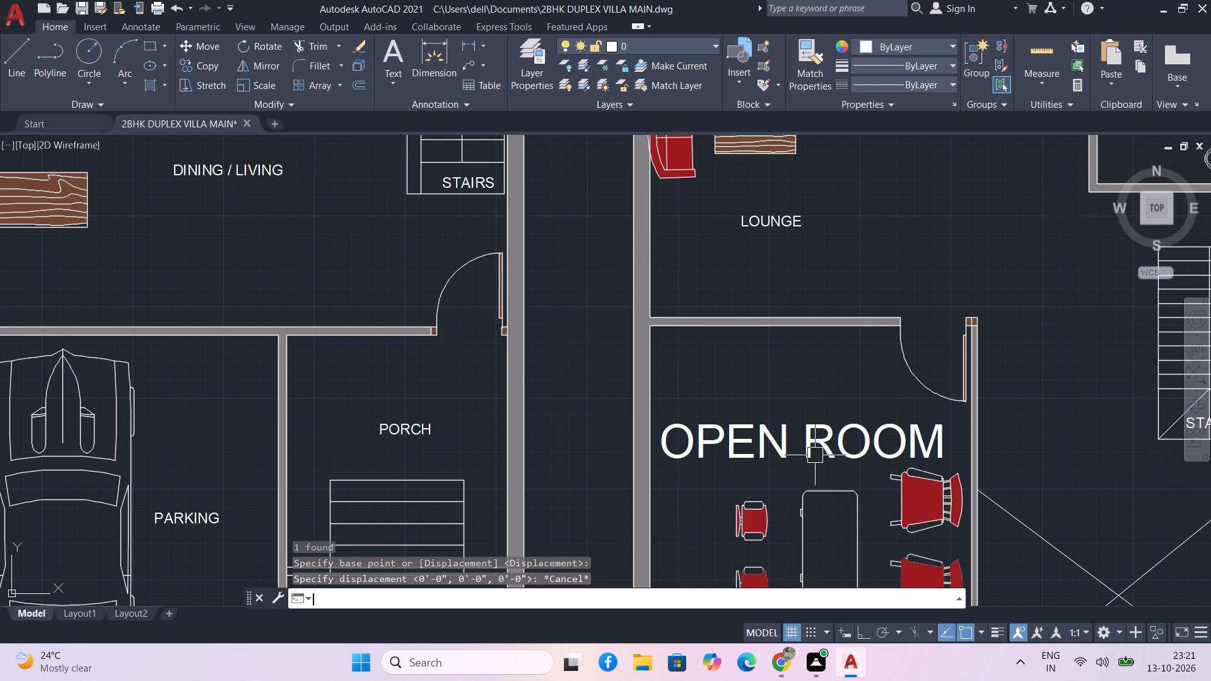
# Change the OPEN ROOM label's text to OPEN ROOF.
pyautogui.click(813, 443)
pyautogui.click(813, 443)
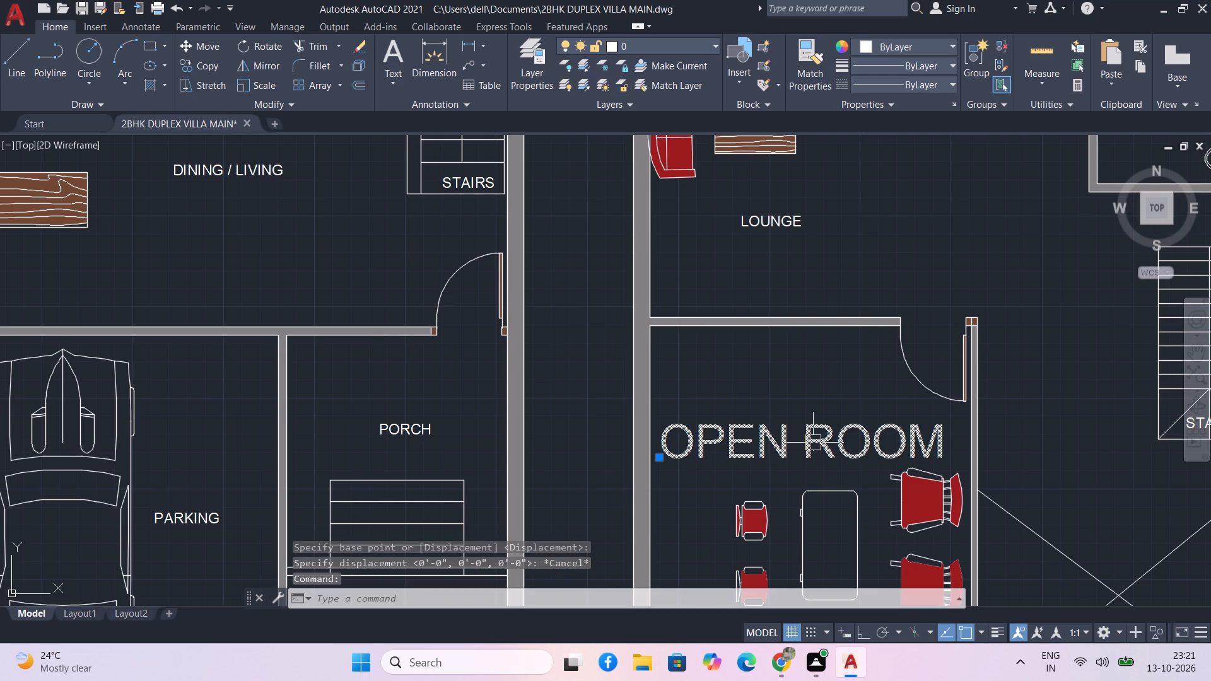
pyautogui.doubleClick(813, 443)
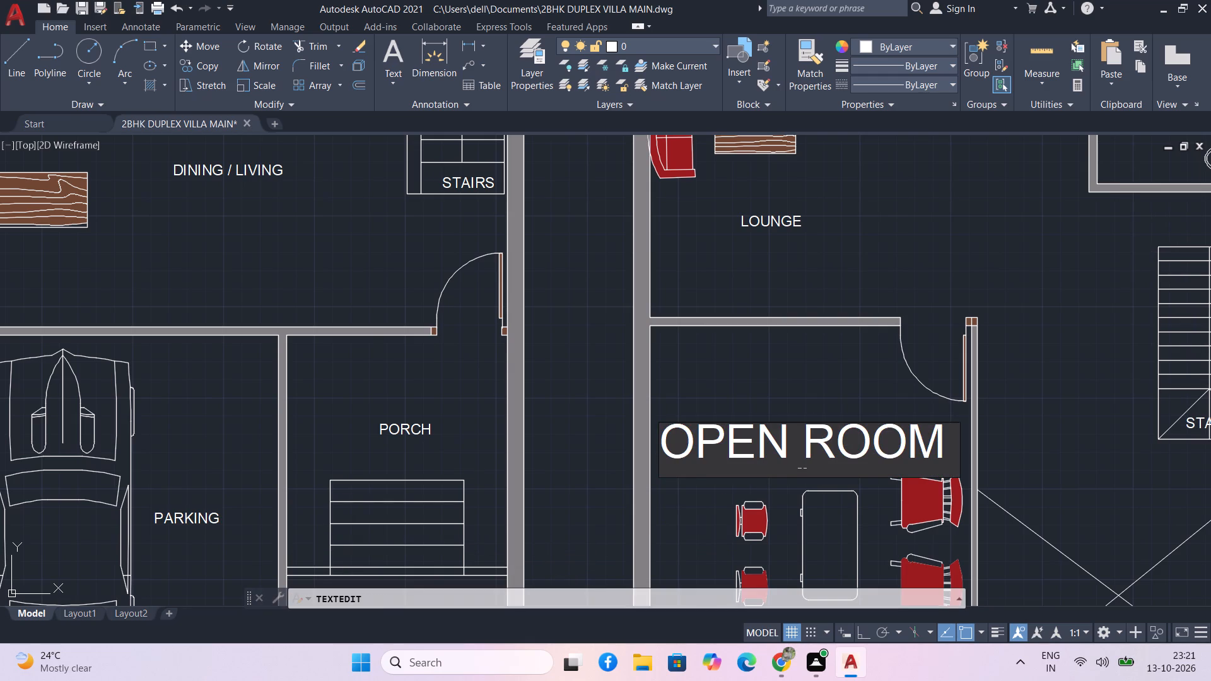
pyautogui.click(942, 444)
pyautogui.press('BackSpace')
pyautogui.press('BackSpace')
pyautogui.press('BackSpace')
pyautogui.write('OO')
pyautogui.press('f')
pyautogui.press('Return')
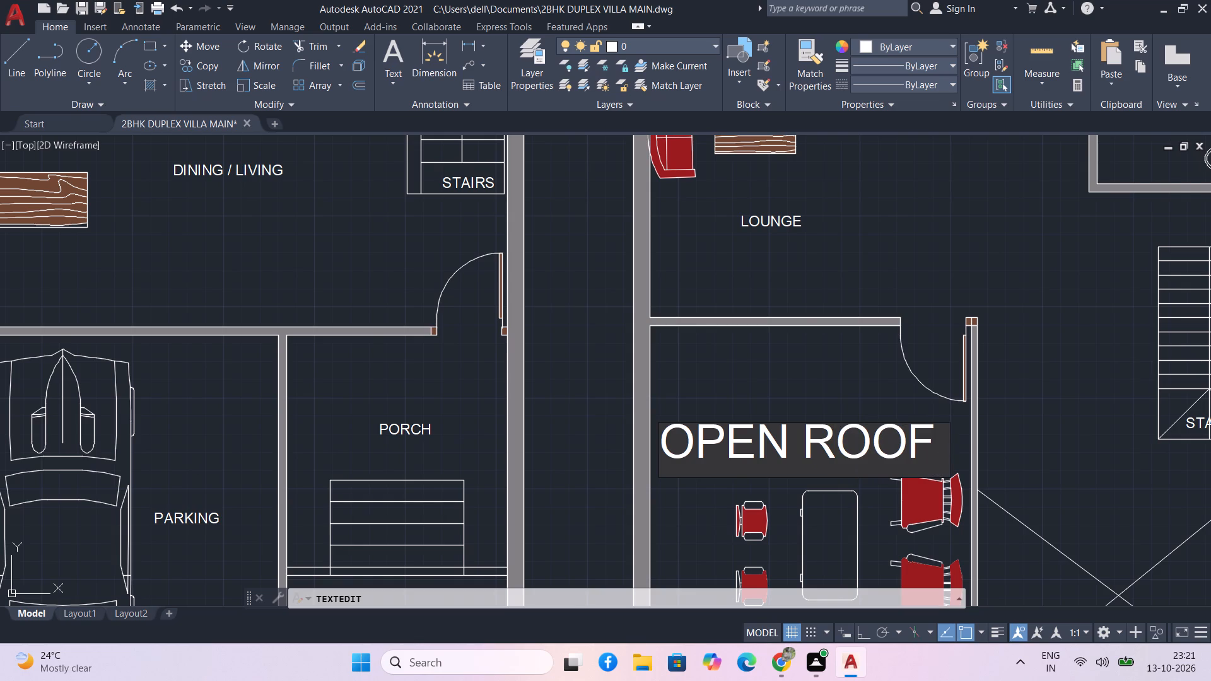
pyautogui.press('Return')
# Look over both floor plans and the spare labels beside them for rooms that still need a label.
pyautogui.scroll(-3, 942, 444)
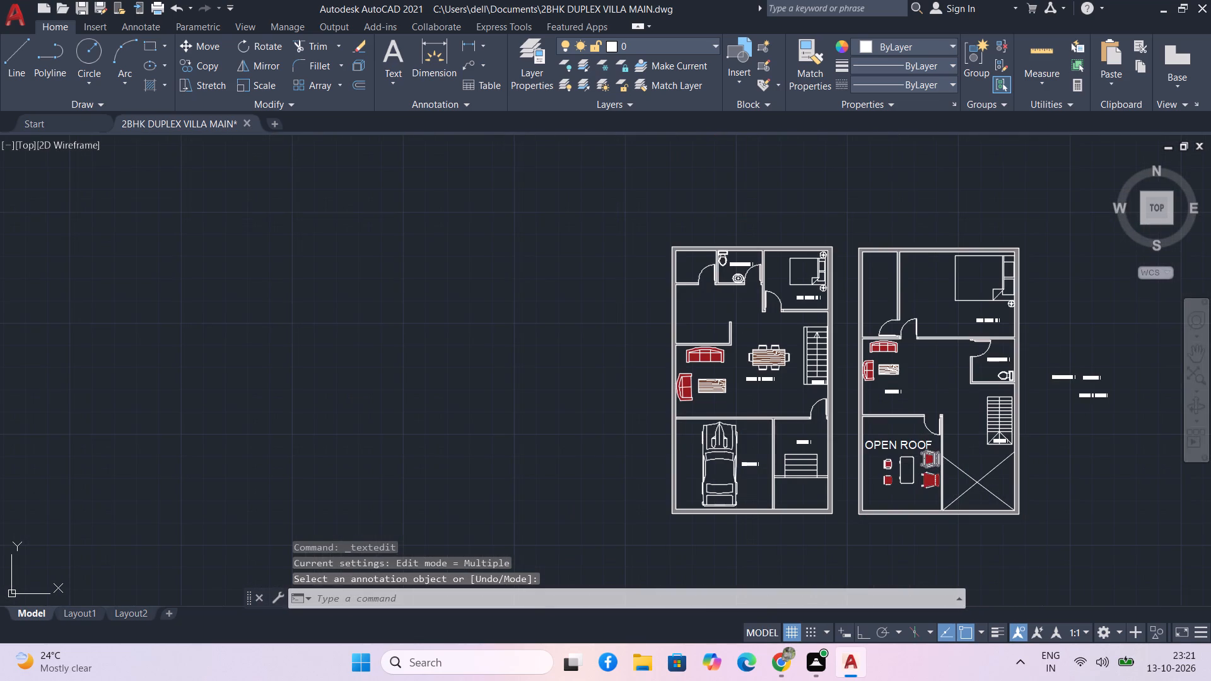
pyautogui.scroll(2, 764, 405)
pyautogui.moveTo(800, 404); pyautogui.dragTo(779, 476, button='middle')
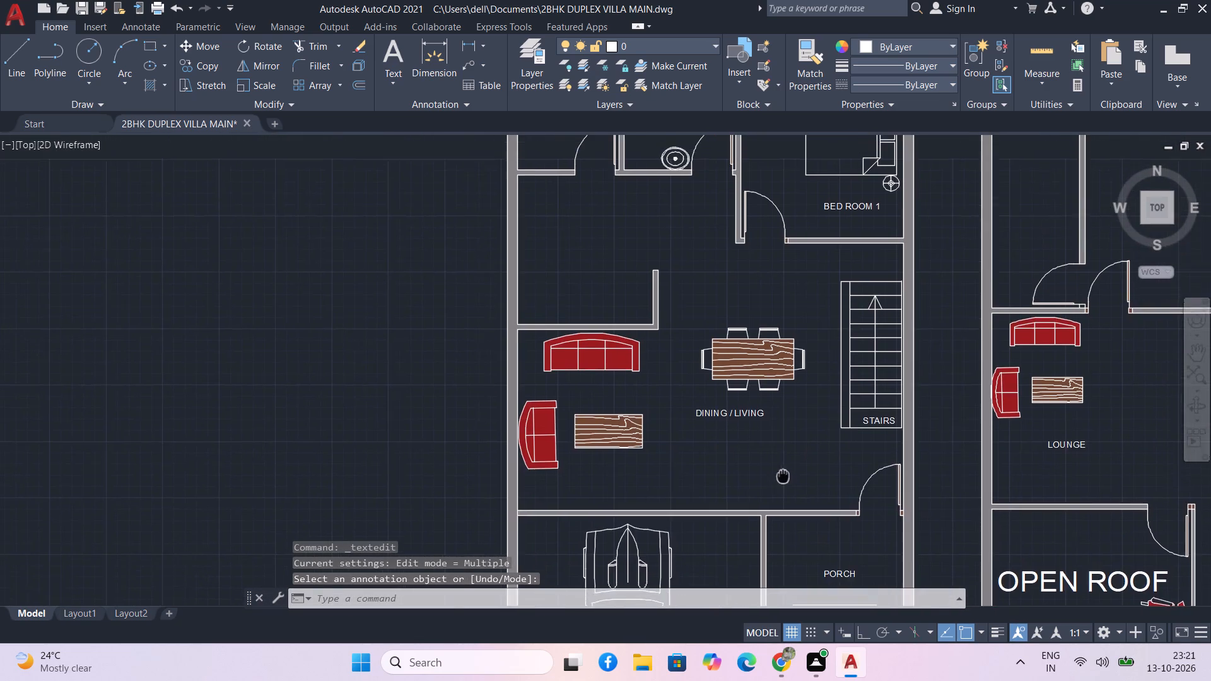
pyautogui.moveTo(779, 476); pyautogui.dragTo(578, 469, button='middle')
pyautogui.scroll(-1, 1015, 422)
pyautogui.moveTo(1142, 412); pyautogui.dragTo(1106, 413, button='middle')
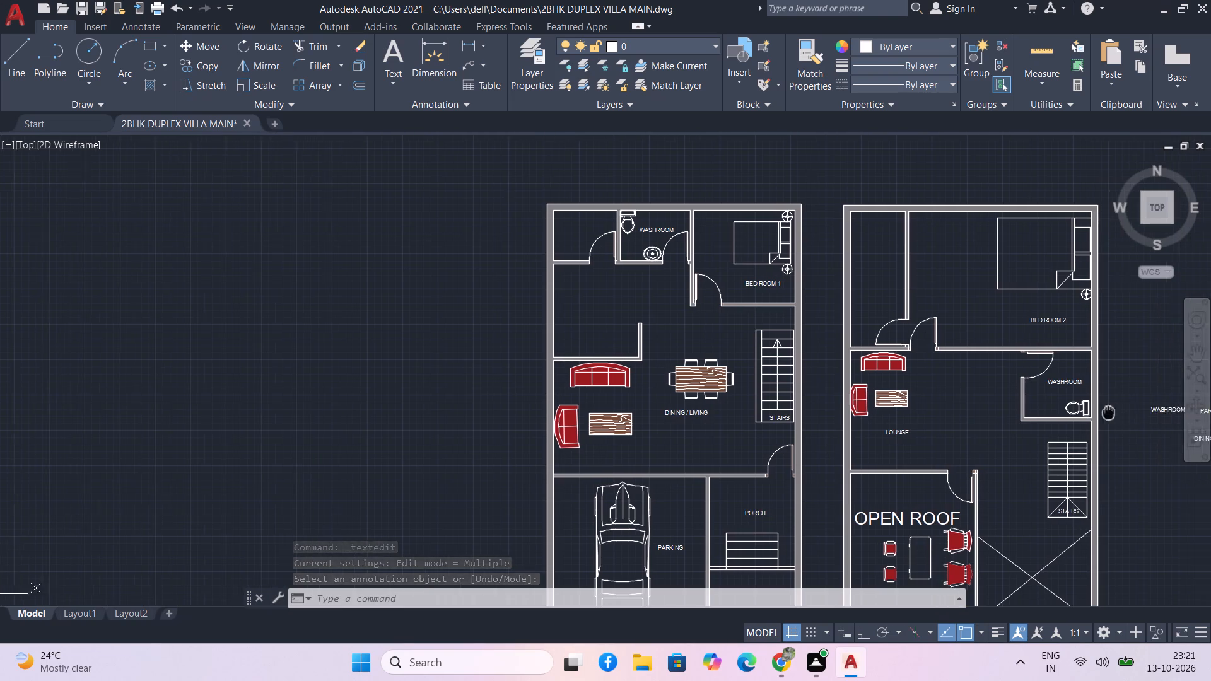
pyautogui.moveTo(1106, 413); pyautogui.dragTo(940, 408, button='middle')
pyautogui.middleClick(939, 407)
pyautogui.scroll(2, 1015, 420)
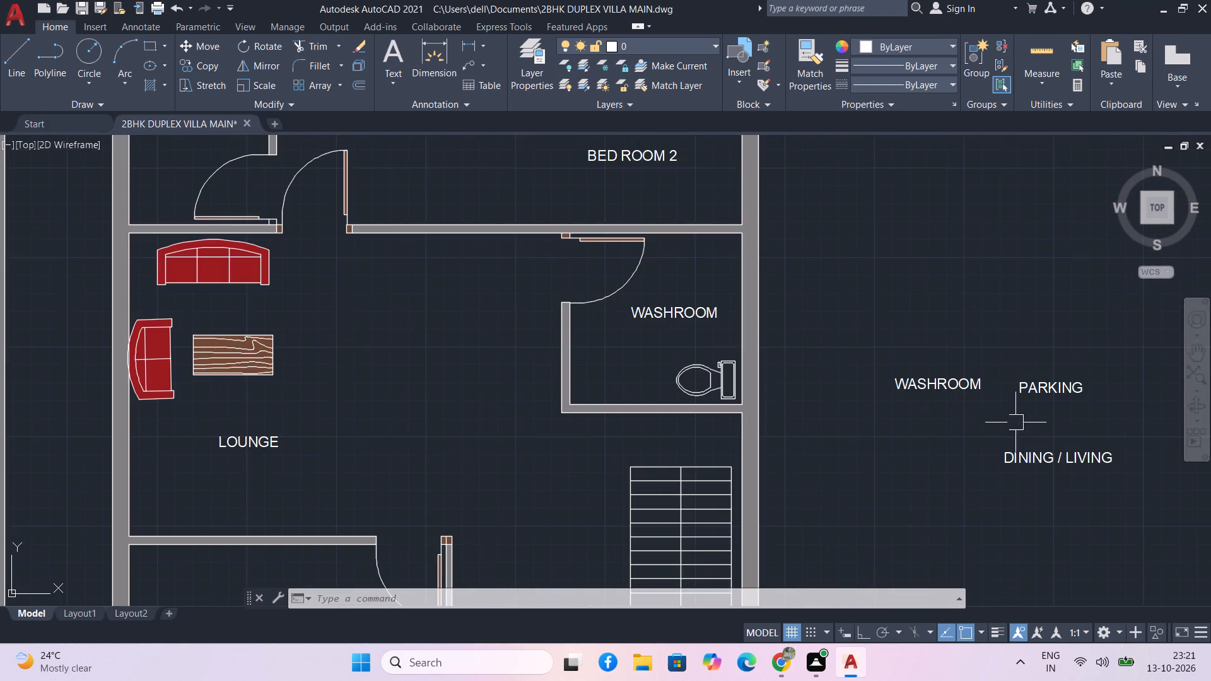
pyautogui.scroll(-3, 966, 455)
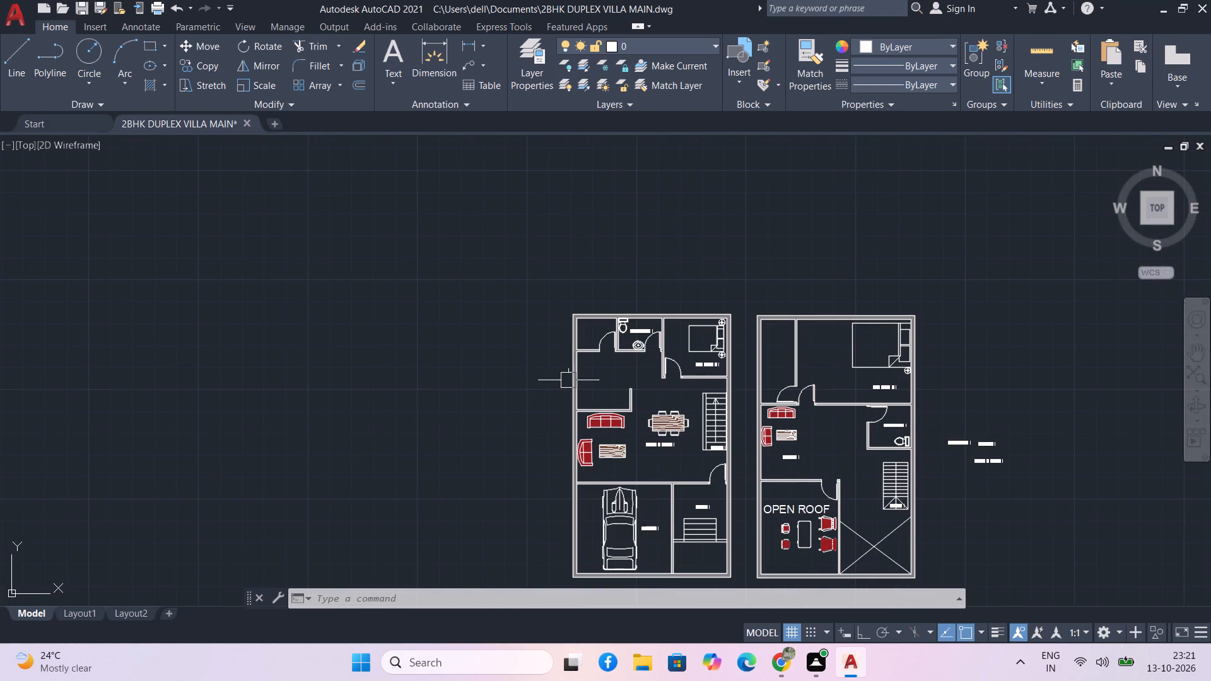
# Add a horizontal single-line text KITCHEN, about 0'-11" high, in the left-hand plan's open area above the upper sofa.
pyautogui.scroll(3, 582, 380)
pyautogui.moveTo(601, 384); pyautogui.dragTo(474, 367, button='middle')
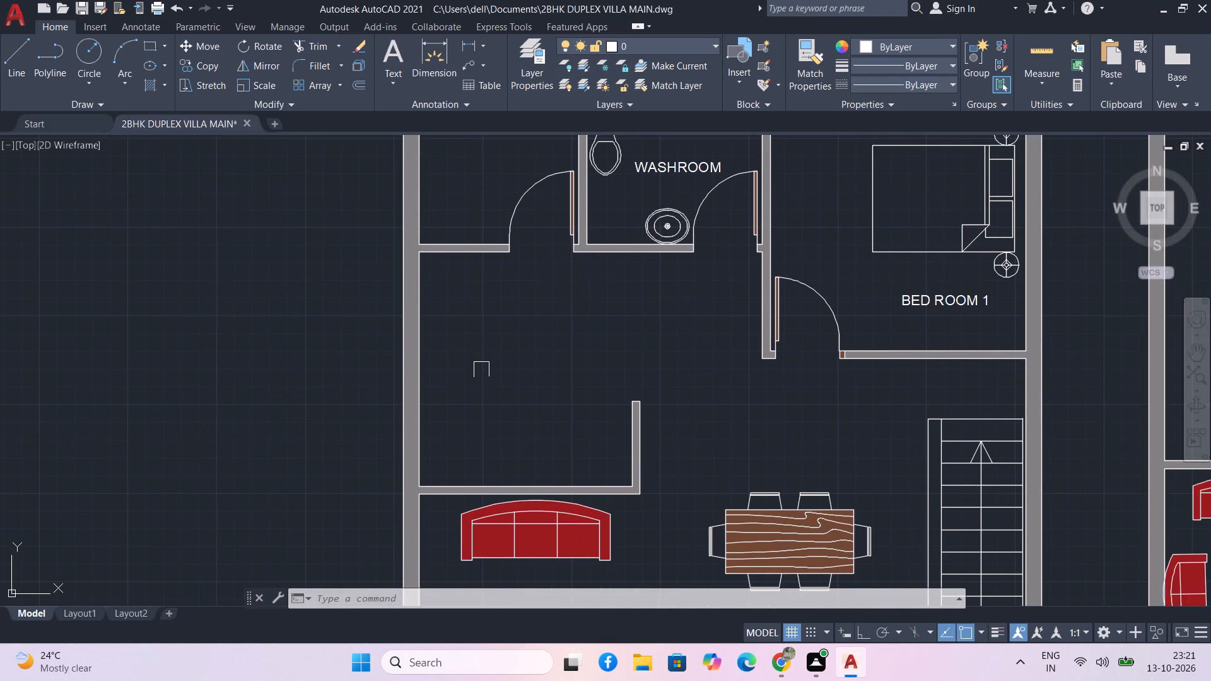
pyautogui.write('TEXT')
pyautogui.press('space')
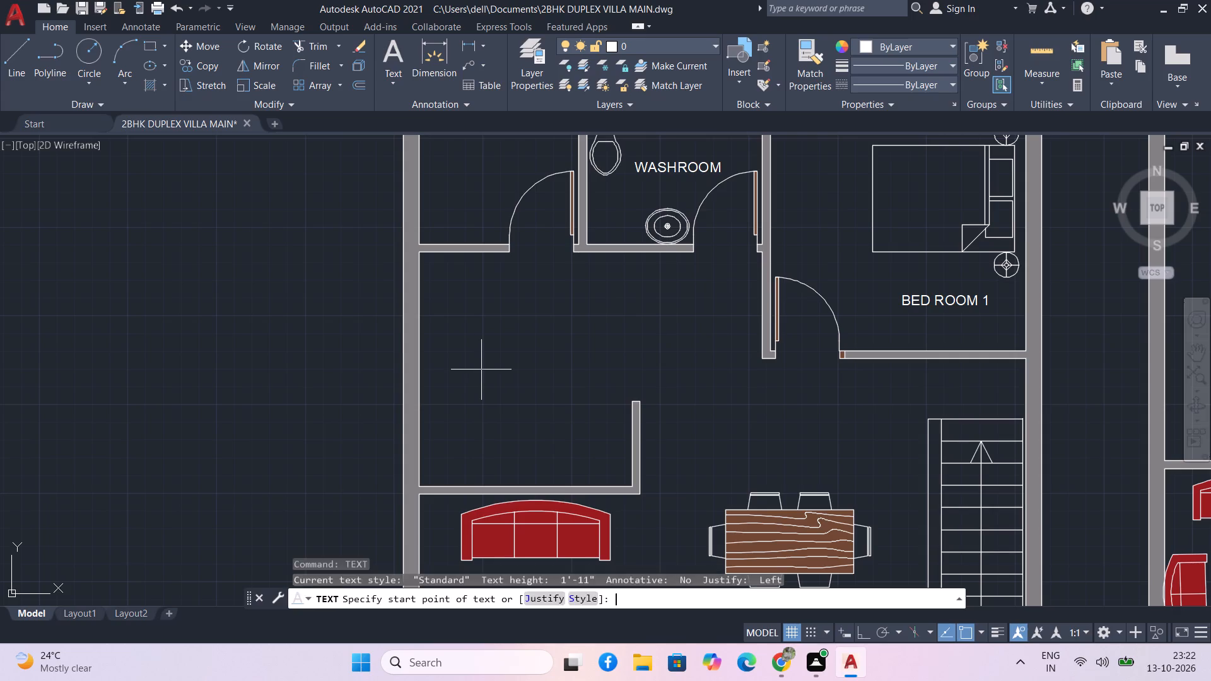
pyautogui.click(481, 366)
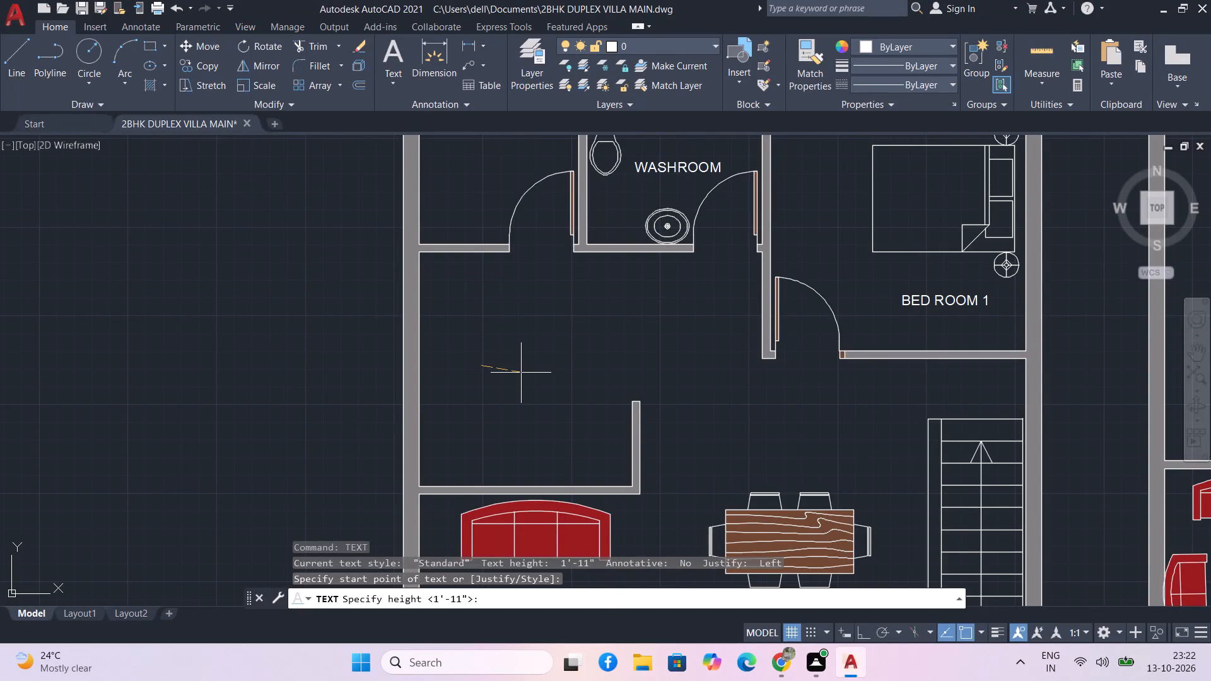
pyautogui.press('F8')
pyautogui.tripleClick(500, 360)
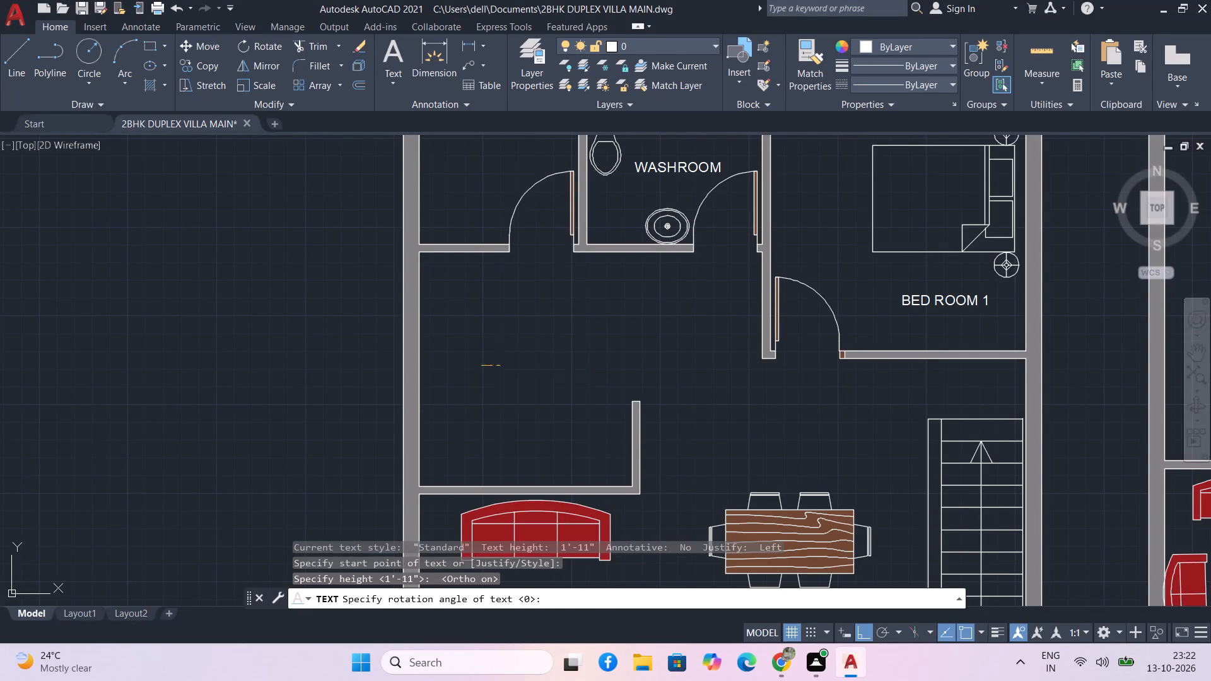
pyautogui.write('KITCHEN')
pyautogui.press('space')
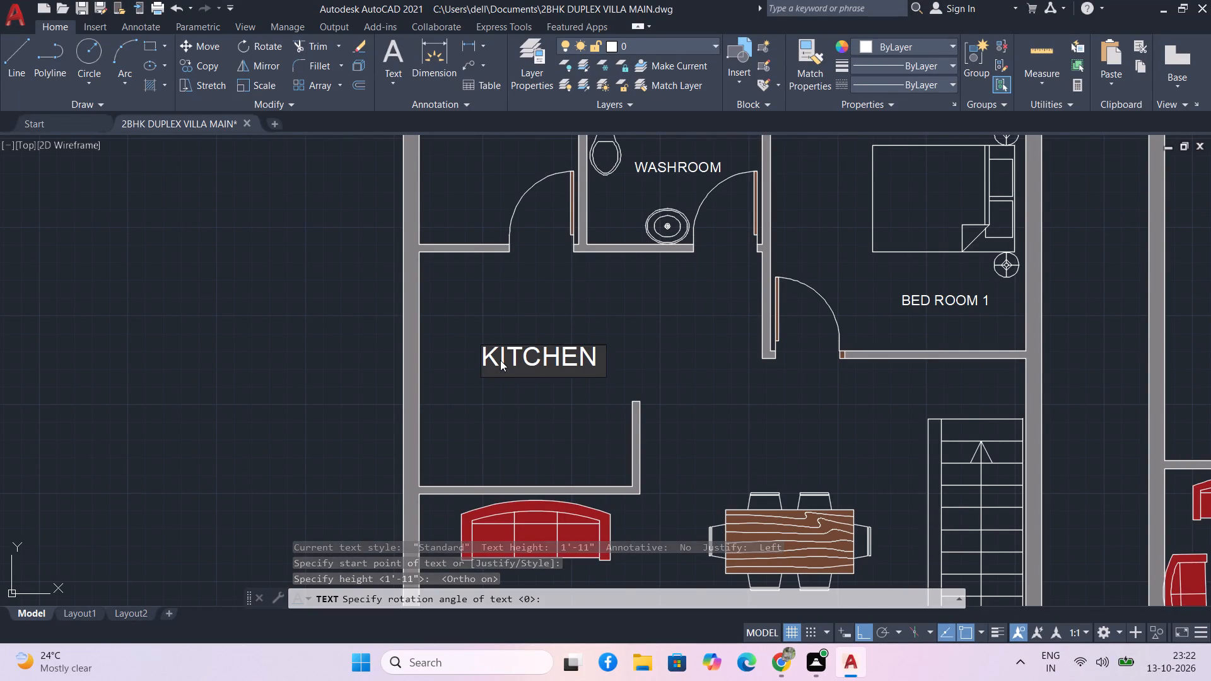
pyautogui.press('Return')
pyautogui.press('Return')
# Add a horizontal single-line text UTILITY, about 0'-6" high, in the left-hand plan's small room beside the washroom, above the kitchen.
pyautogui.scroll(-2, 500, 361)
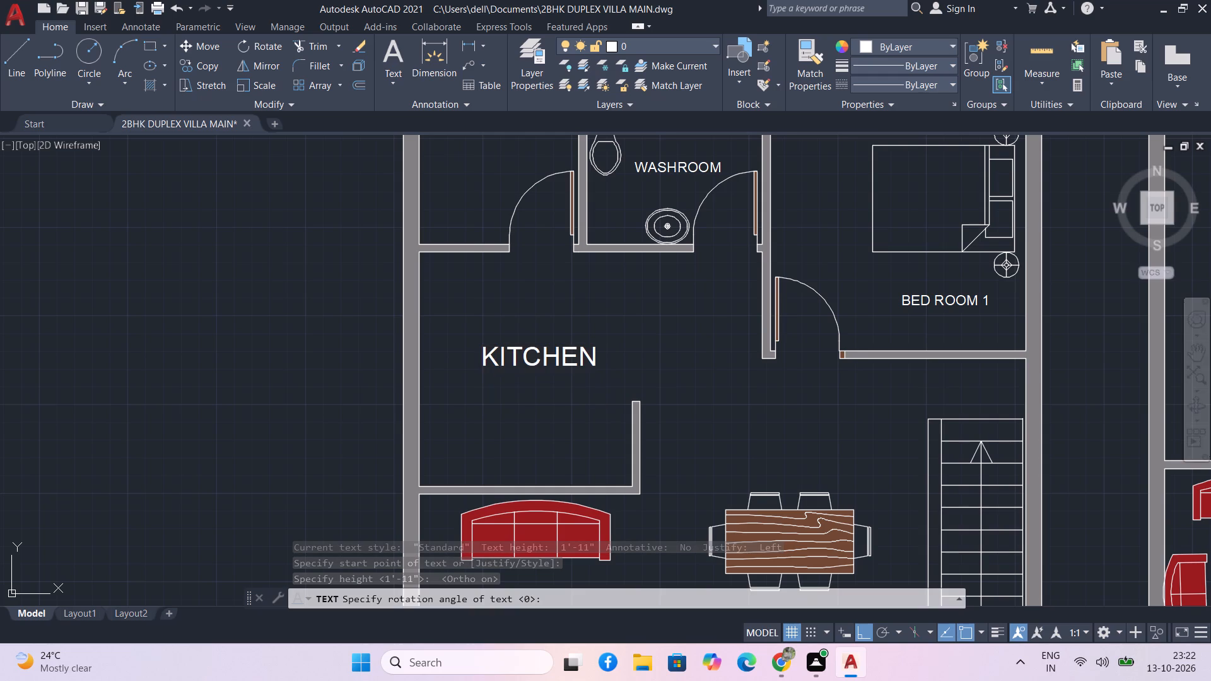
pyautogui.moveTo(541, 402); pyautogui.dragTo(333, 344, button='middle')
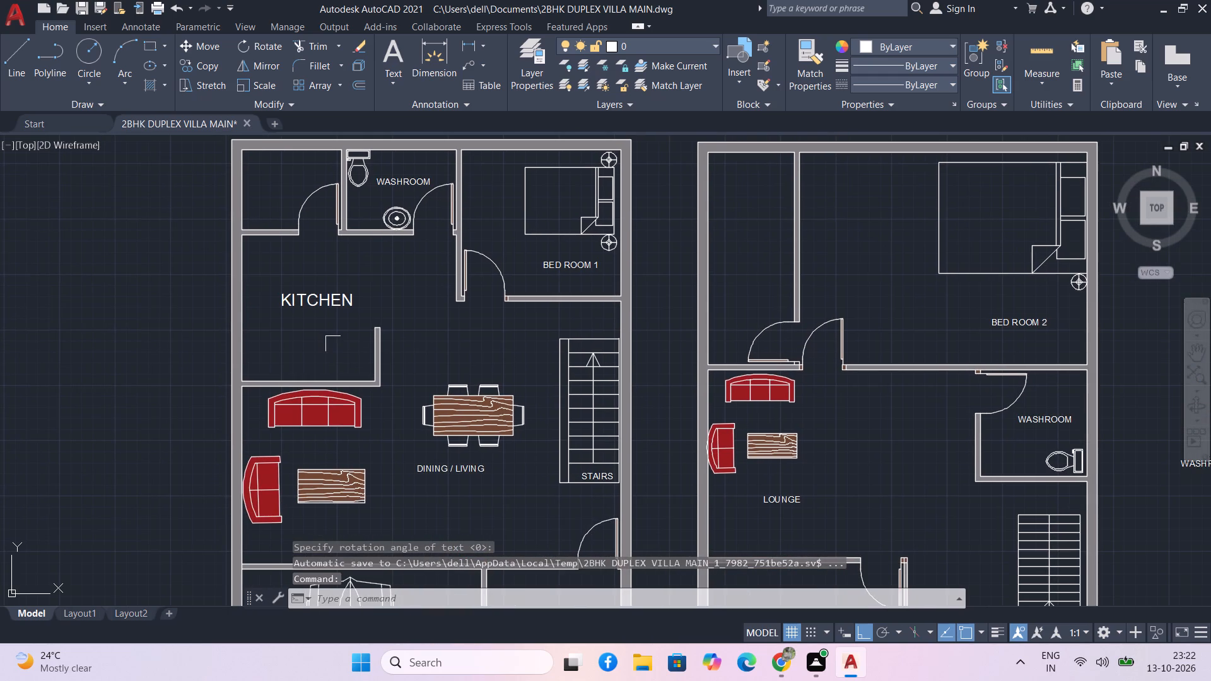
pyautogui.moveTo(313, 275); pyautogui.dragTo(341, 318, button='middle')
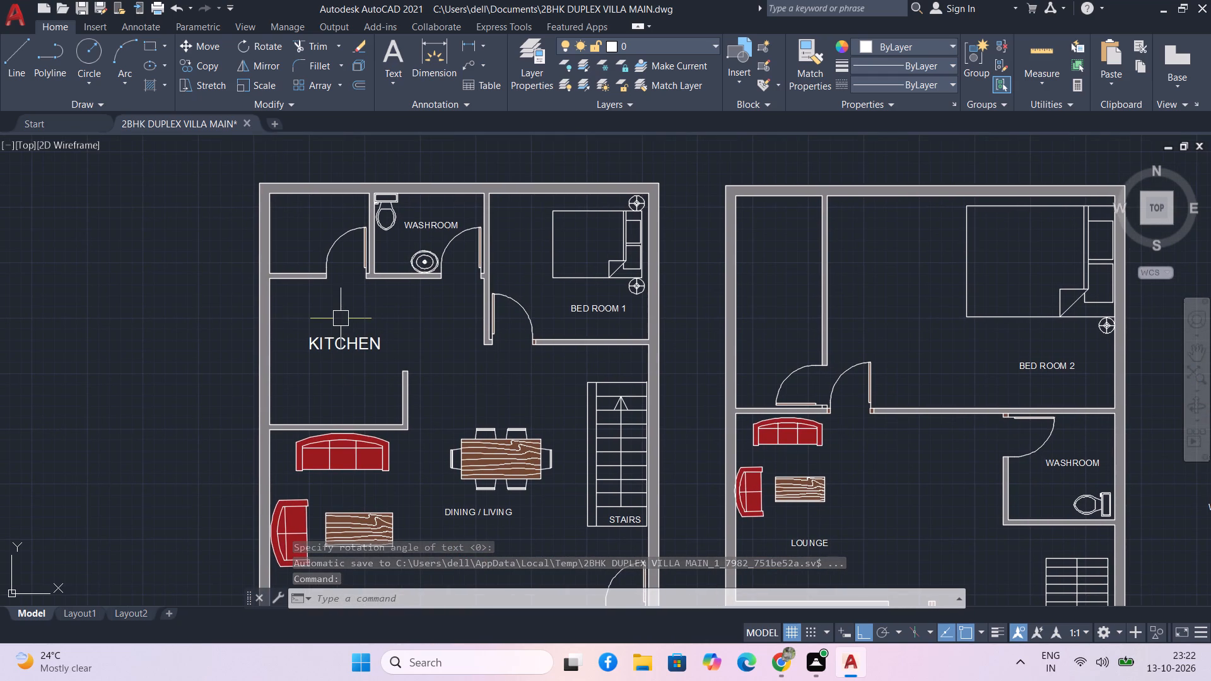
pyautogui.scroll(2, 272, 246)
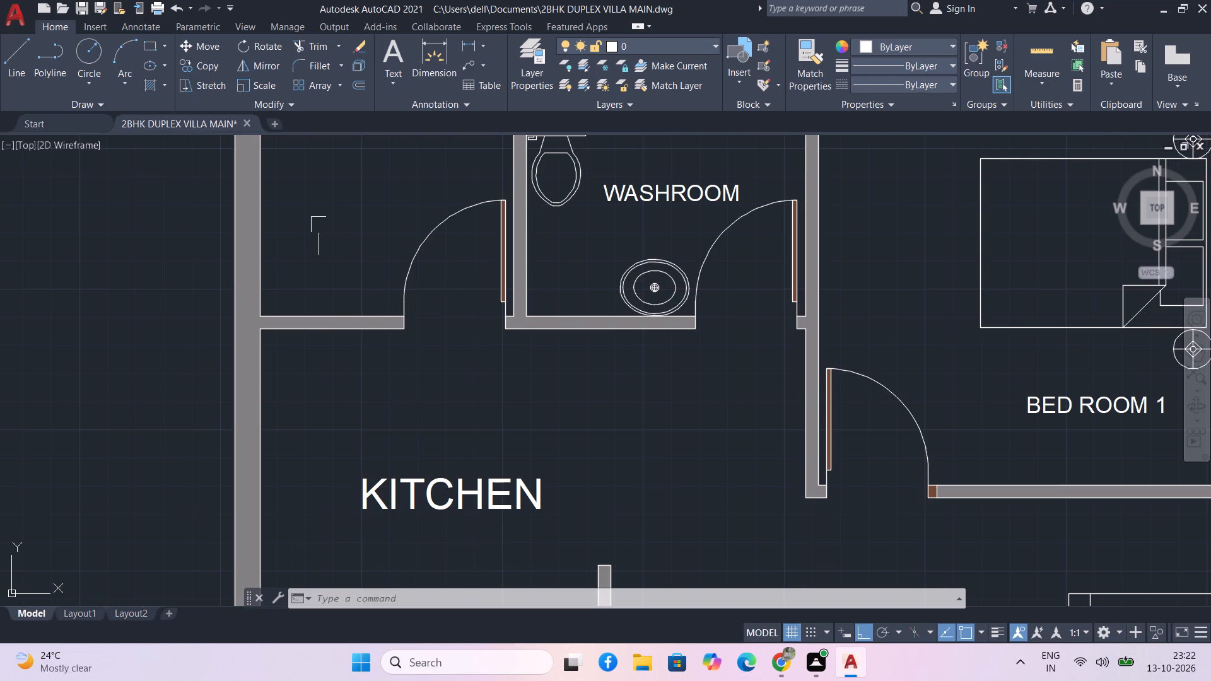
pyautogui.write('TEXT')
pyautogui.press('space')
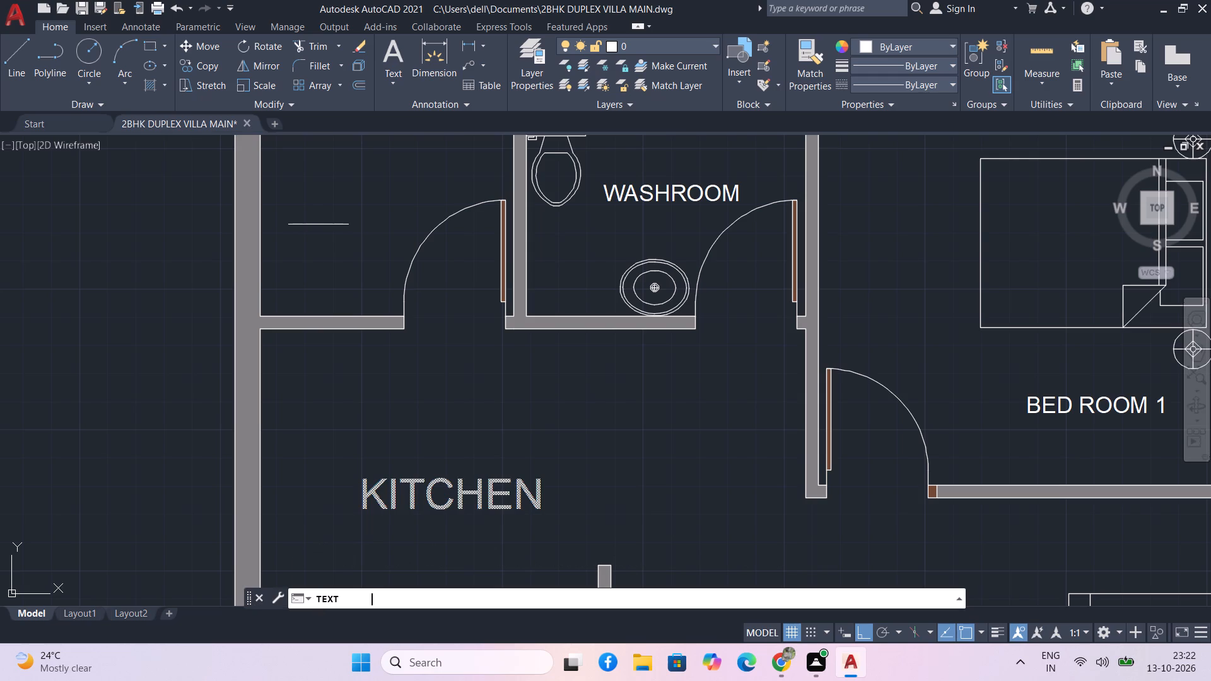
pyautogui.click(321, 207)
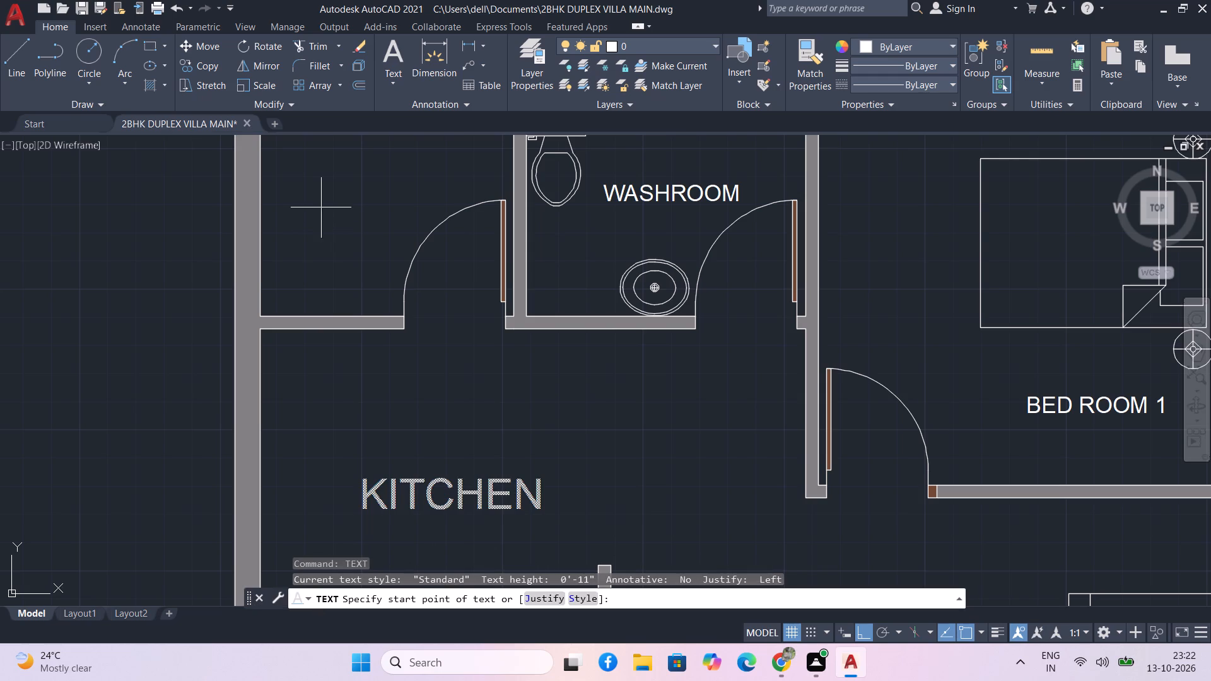
pyautogui.tripleClick(337, 213)
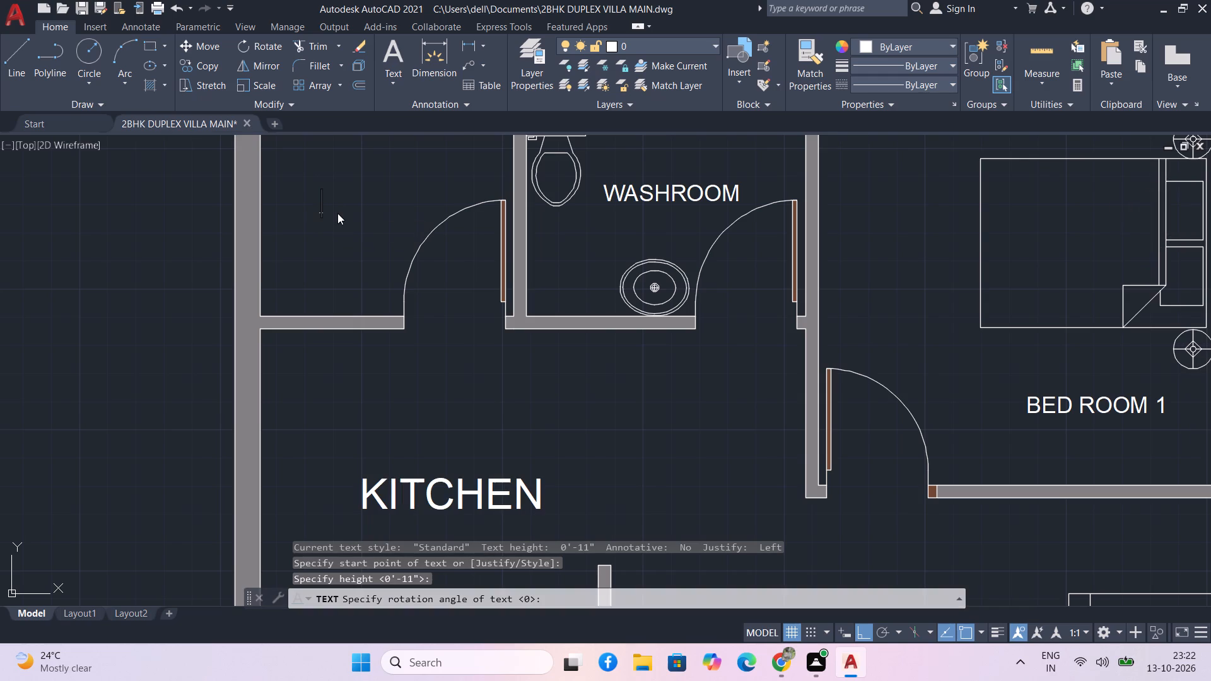
pyautogui.write('UTILITY')
pyautogui.press('space')
pyautogui.press('space')
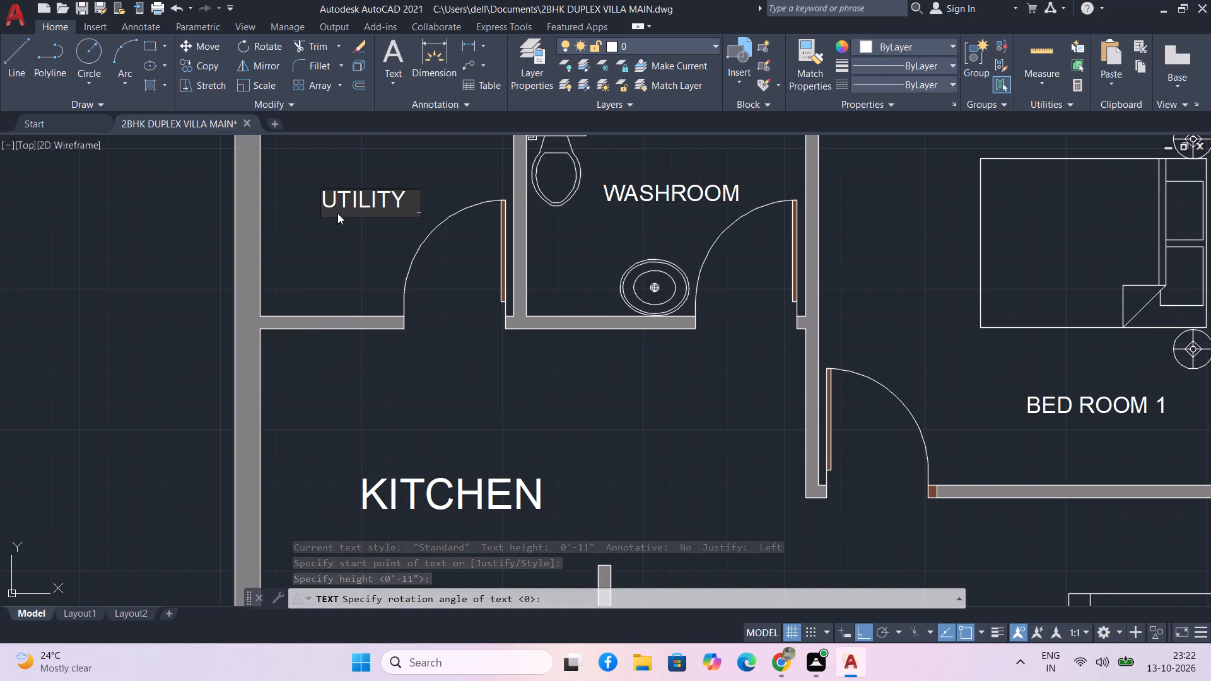
pyautogui.press('Return')
pyautogui.press('Return')
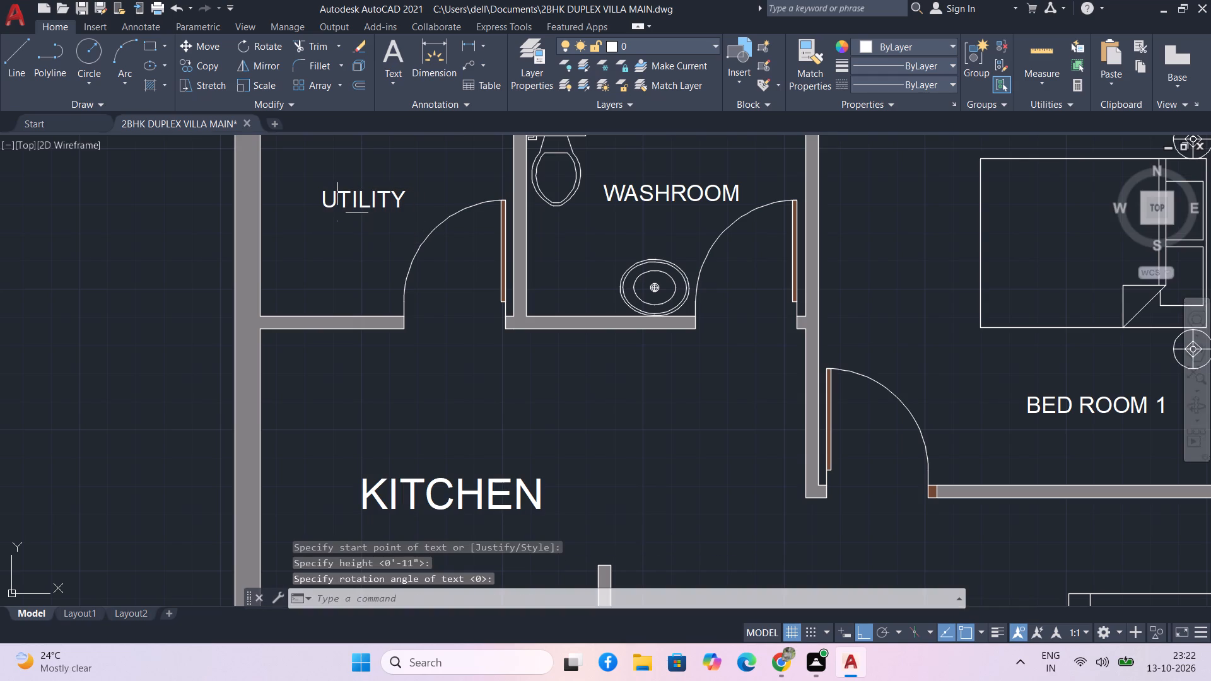
# Erase the three spare labels WASHROOM, PARKING and DINING / LIVING lying outside the right-hand plan.
pyautogui.scroll(-2, 443, 222)
pyautogui.moveTo(499, 348); pyautogui.dragTo(386, 296, button='middle')
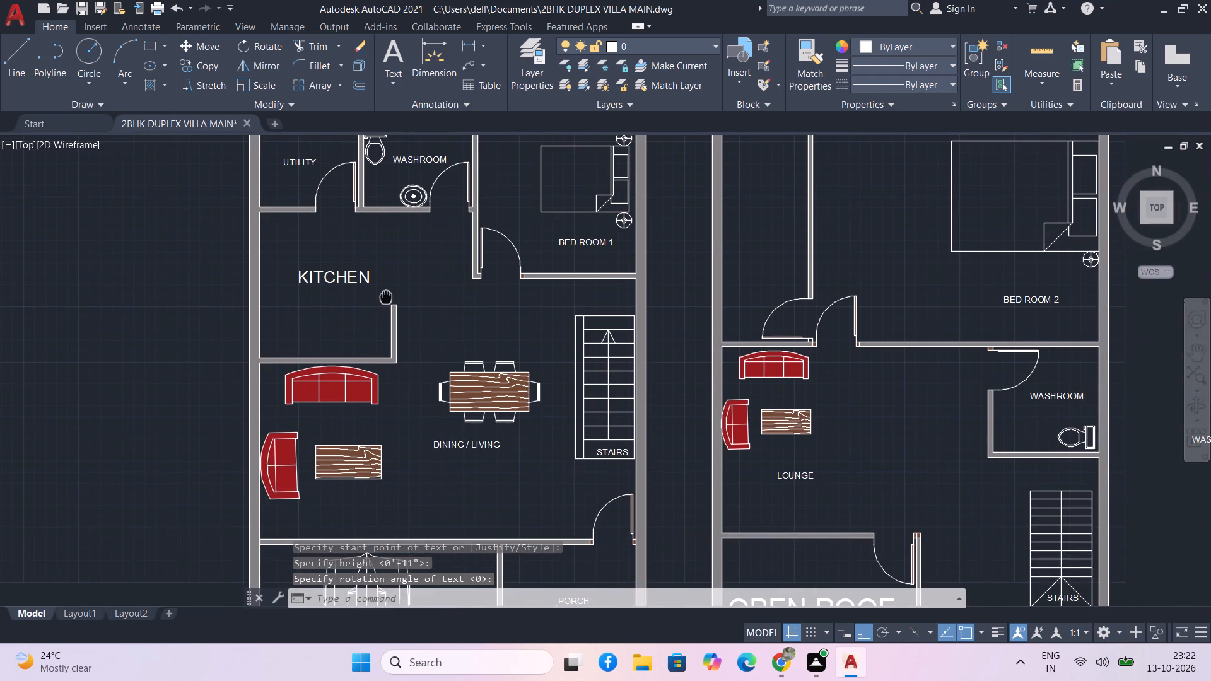
pyautogui.moveTo(429, 453); pyautogui.dragTo(389, 289, button='middle')
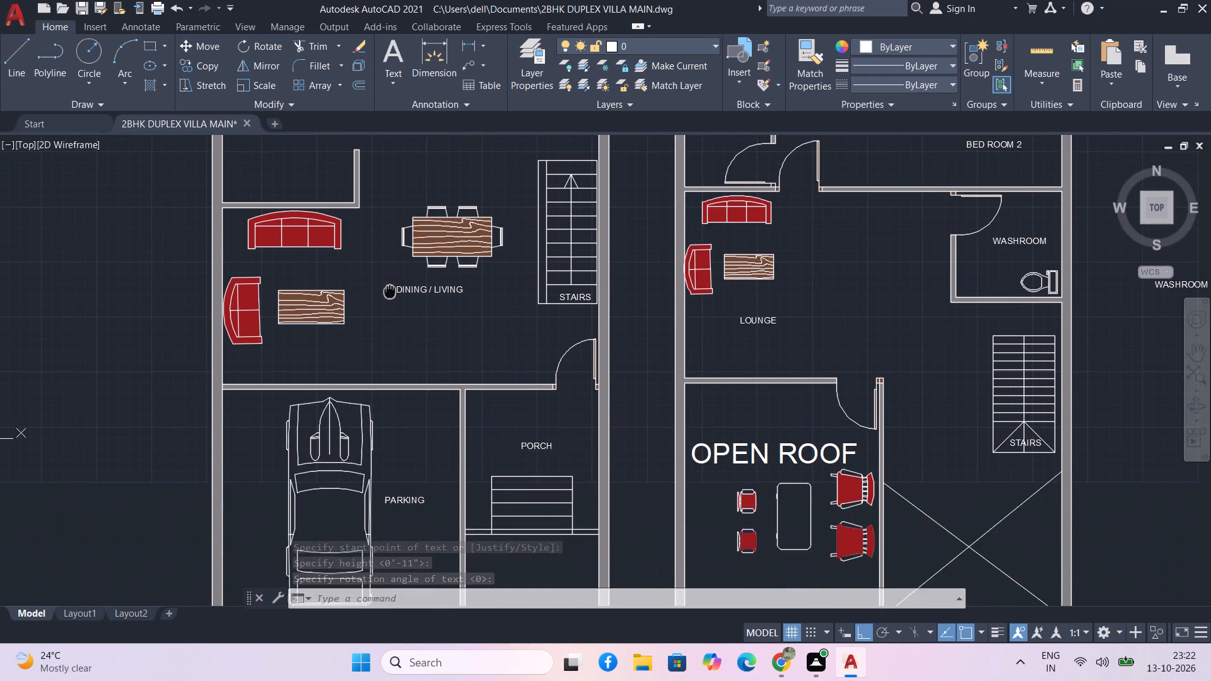
pyautogui.moveTo(389, 289); pyautogui.dragTo(386, 274, button='middle')
pyautogui.scroll(-1, 701, 446)
pyautogui.moveTo(722, 454); pyautogui.dragTo(628, 449, button='middle')
pyautogui.moveTo(704, 352); pyautogui.dragTo(701, 455, button='middle')
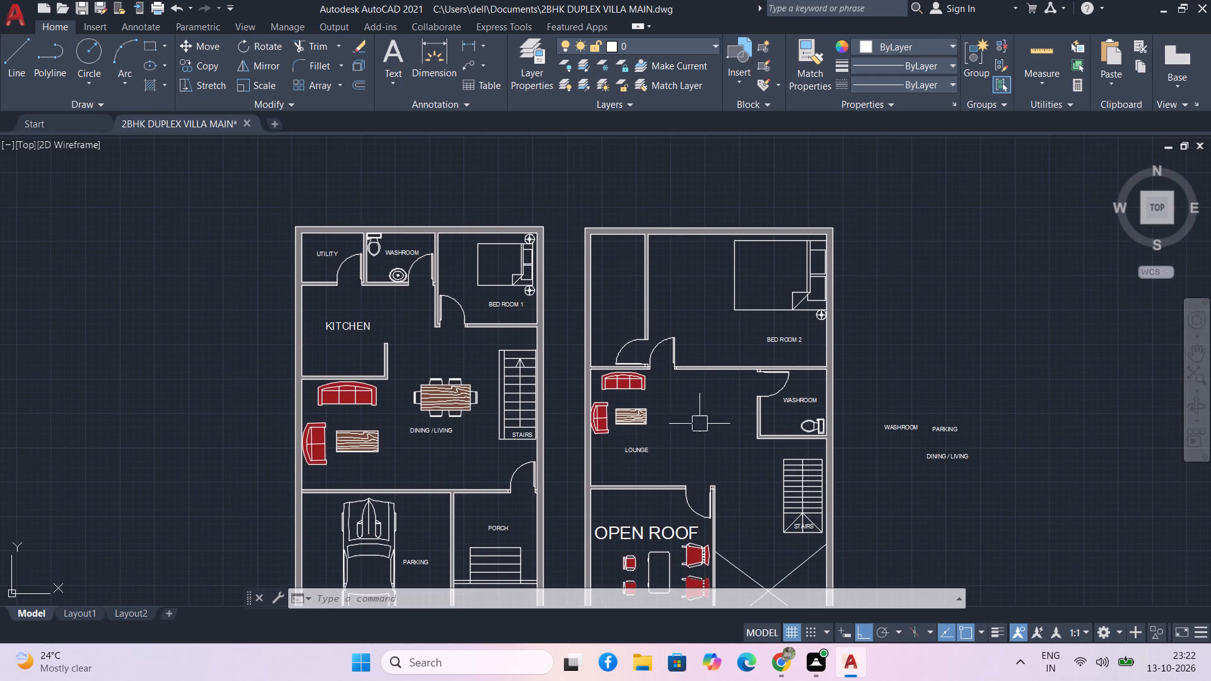
pyautogui.scroll(1, 682, 339)
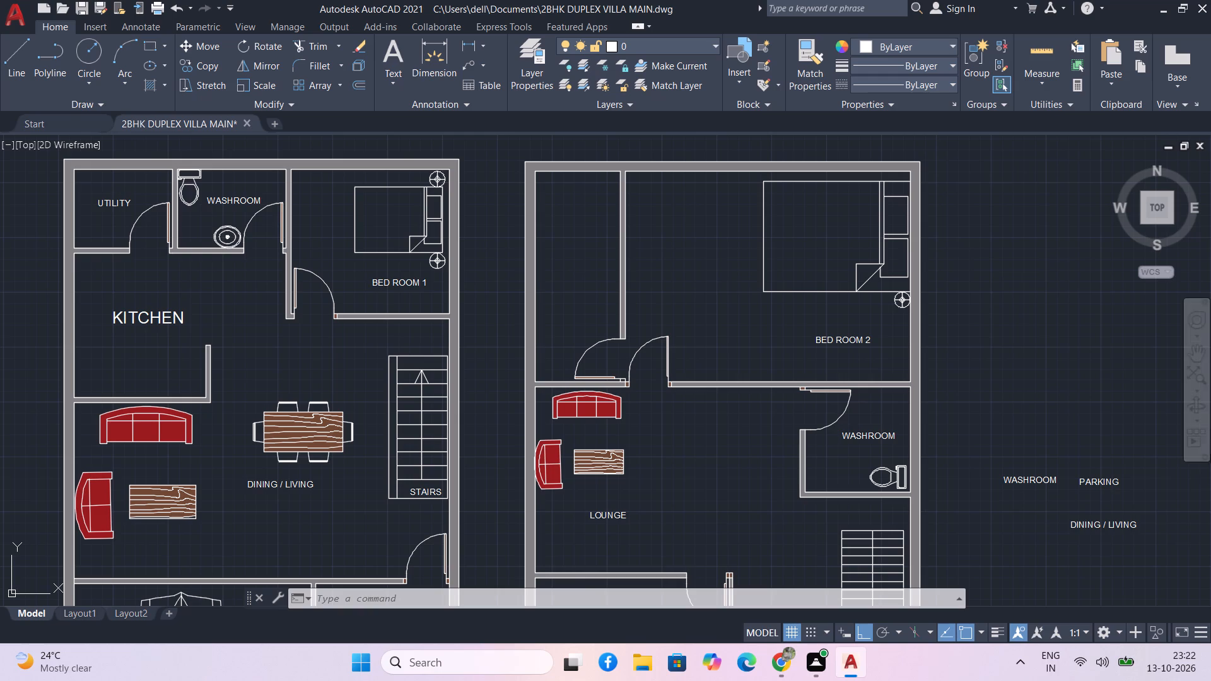
pyautogui.moveTo(1154, 552); pyautogui.dragTo(1129, 527)
pyautogui.click(1044, 455)
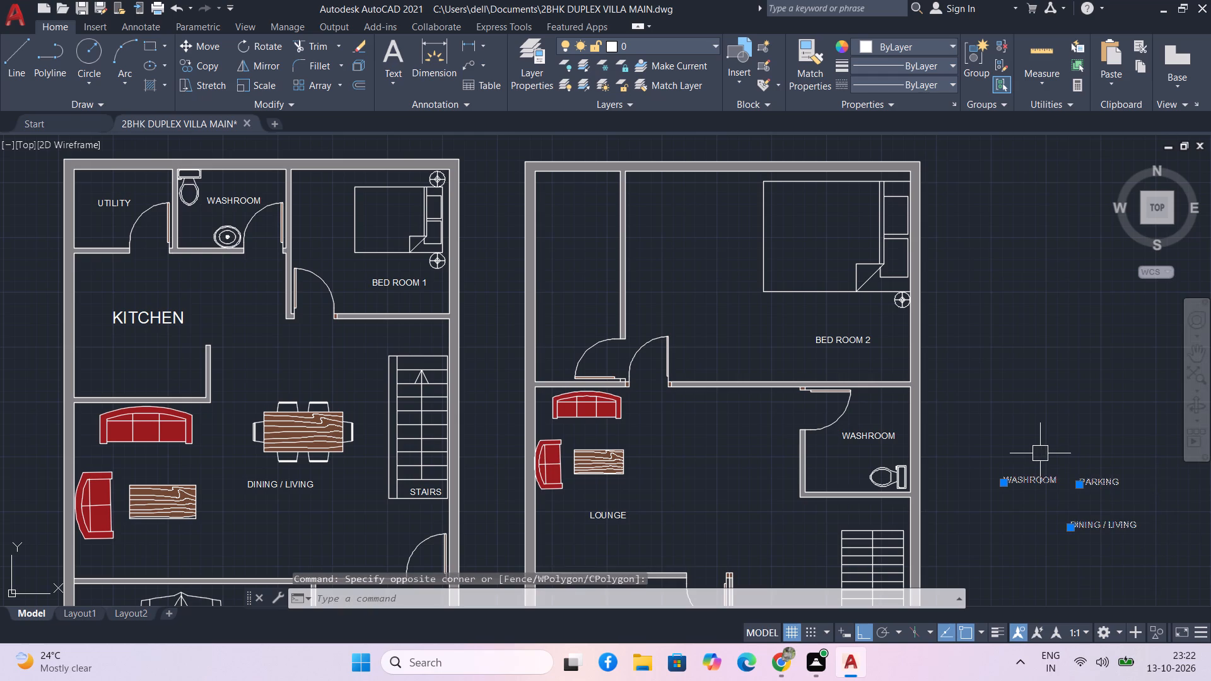
pyautogui.press('Delete')
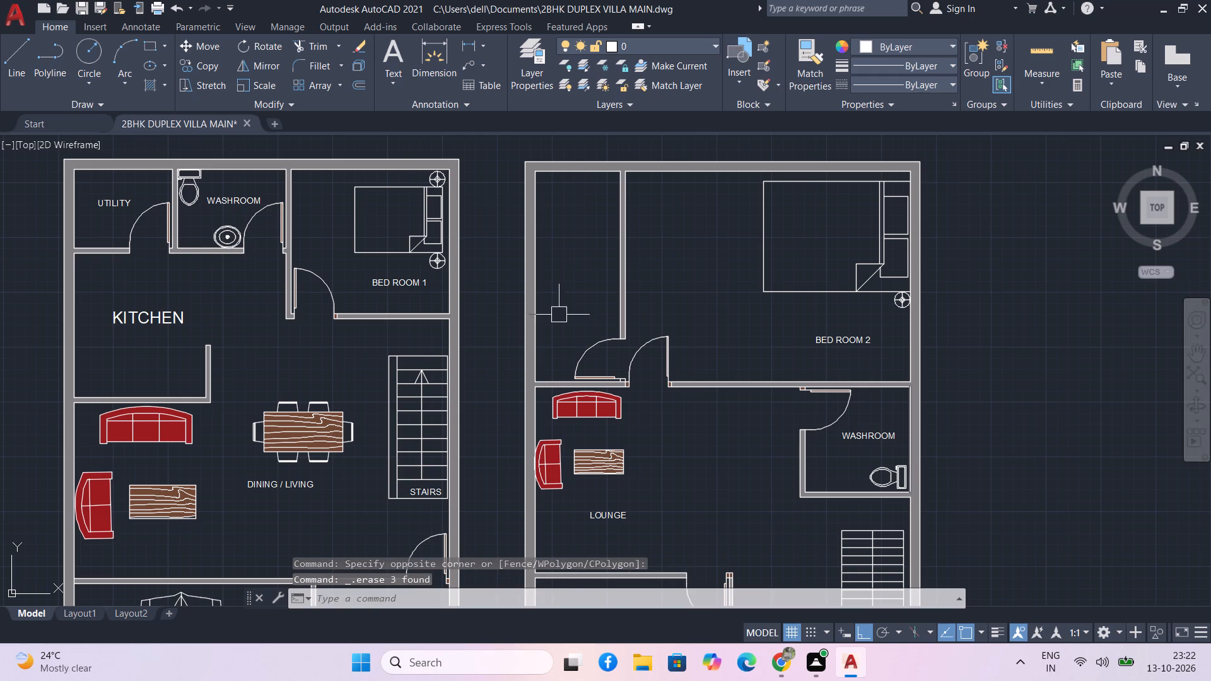
# Add a horizontal single-line text BALCONY in the right-hand plan's narrow room beside BED ROOM 2.
pyautogui.click(568, 279)
pyautogui.press('Escape')
pyautogui.write('TEXT')
pyautogui.press('space')
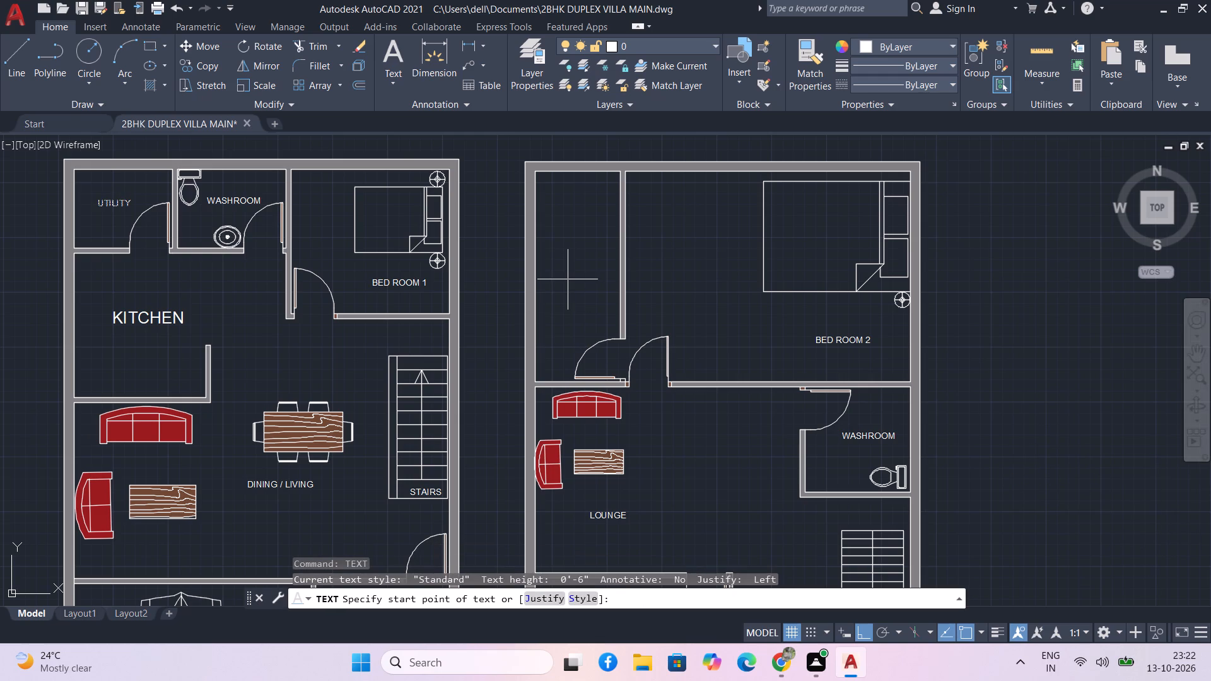
pyautogui.click(559, 293)
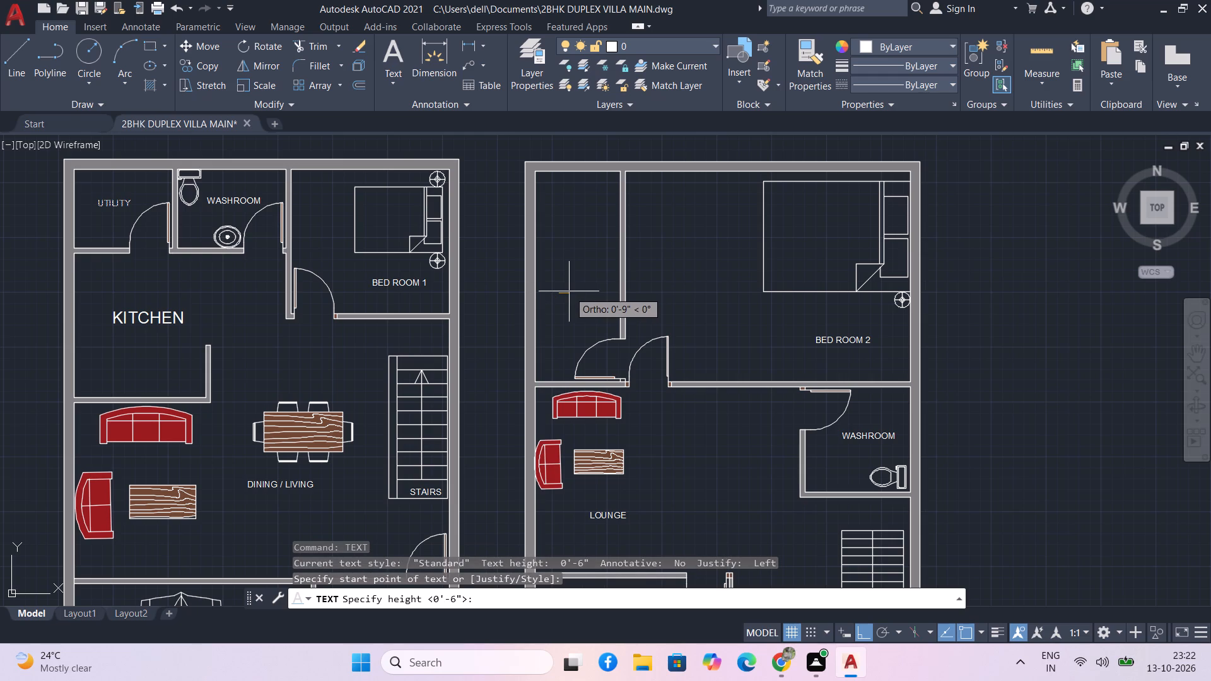
pyautogui.middleClick(569, 292)
pyautogui.scroll(1, 567, 292)
pyautogui.tripleClick(567, 292)
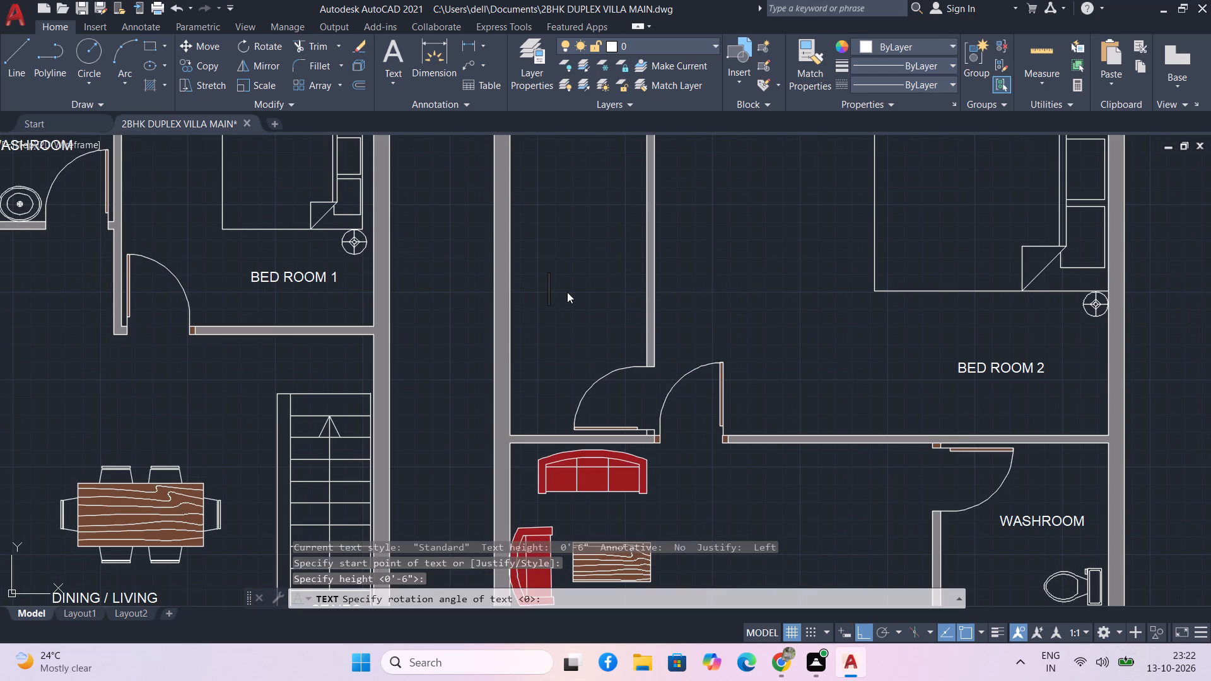
pyautogui.write('BALCONY')
pyautogui.press('Return')
pyautogui.press('Return')
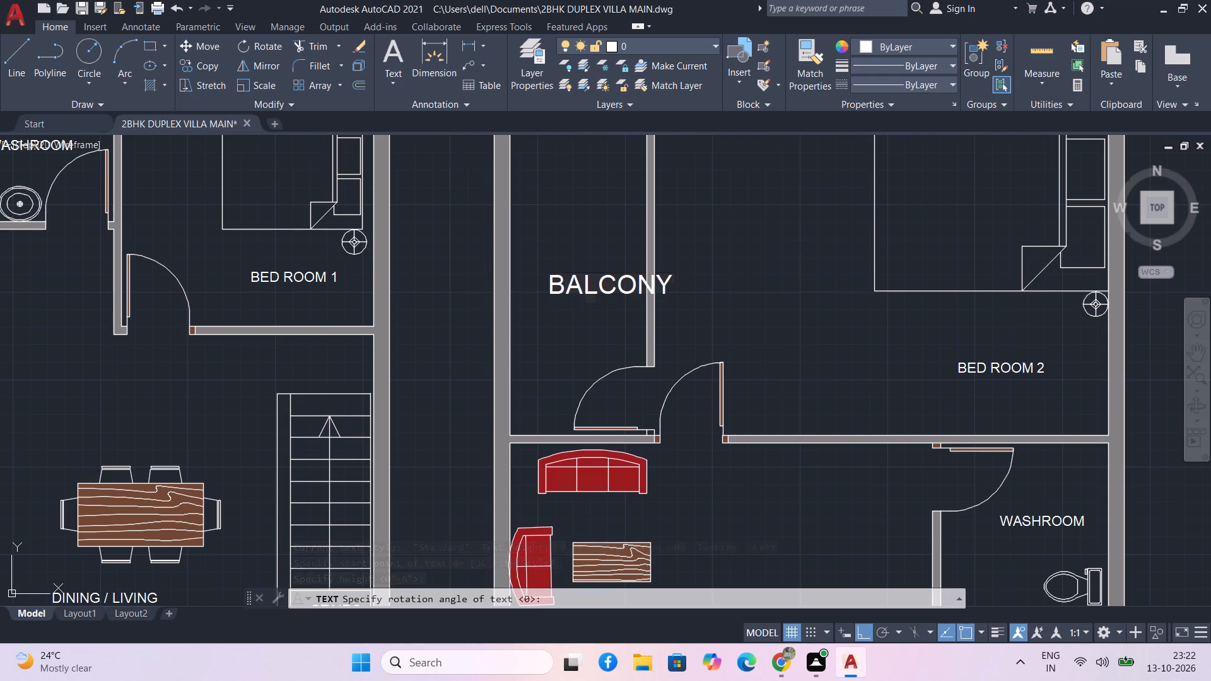
# Move the BALCONY label about 1'-8" horizontally toward the outer wall so it fits inside the narrow room.
pyautogui.click(571, 290)
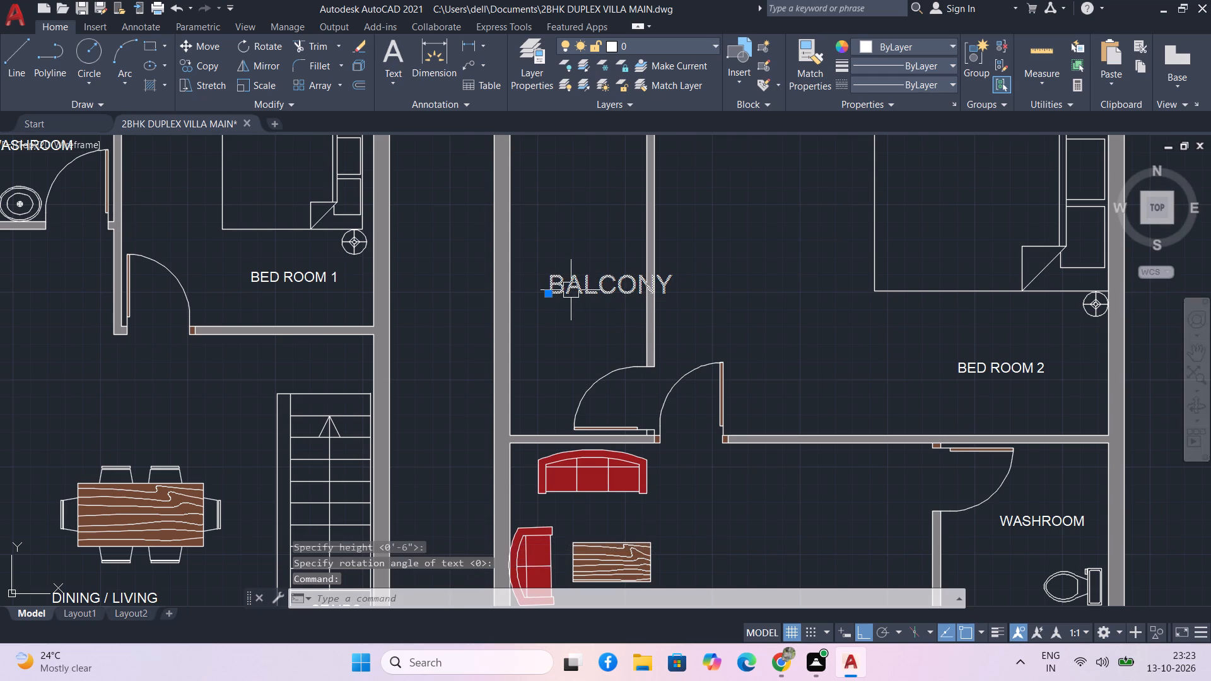
pyautogui.write('M')
pyautogui.press('space')
pyautogui.click(574, 289)
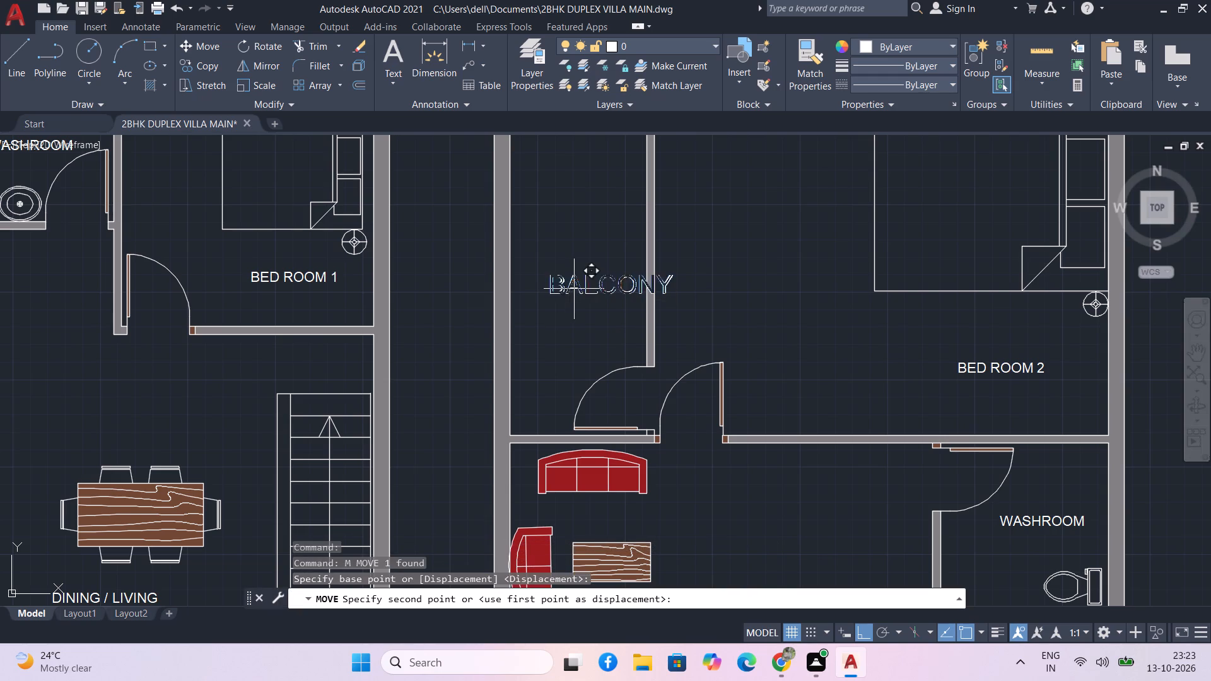
pyautogui.click(539, 285)
# Look over both floor plans to check the room labels and their sizes.
pyautogui.scroll(-2, 558, 310)
pyautogui.moveTo(631, 348); pyautogui.dragTo(621, 298, button='middle')
pyautogui.scroll(1, 621, 298)
pyautogui.scroll(-2, 645, 407)
pyautogui.moveTo(657, 455); pyautogui.dragTo(632, 370, button='middle')
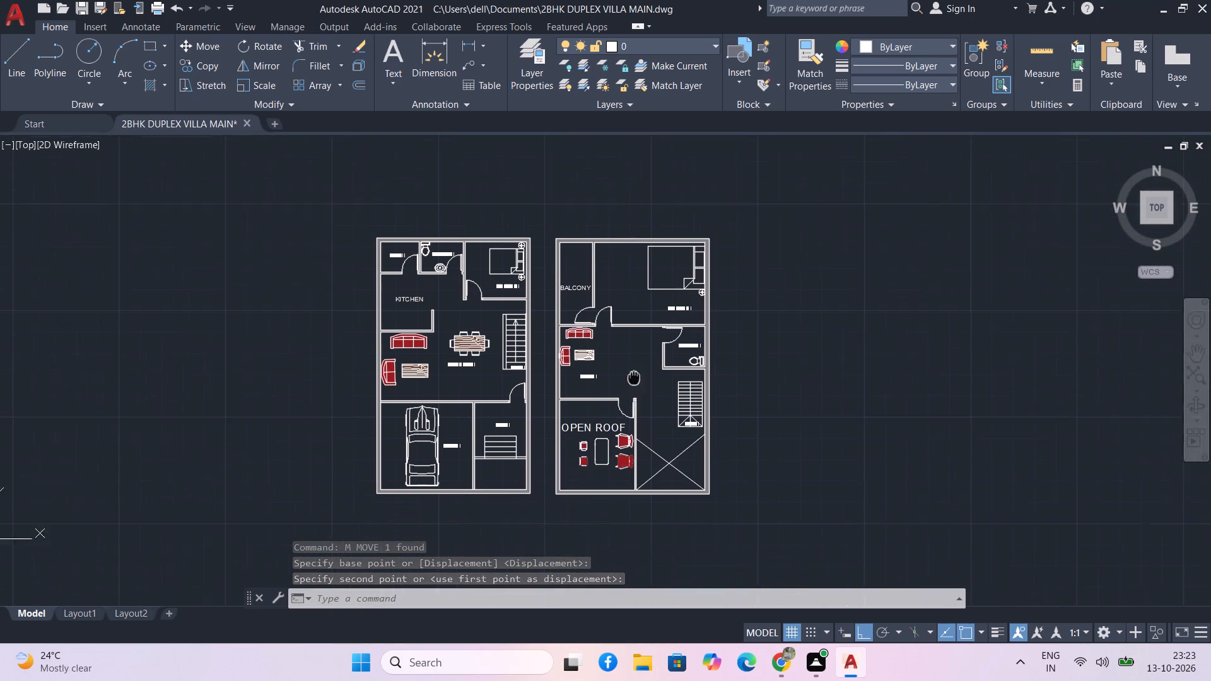
pyautogui.moveTo(632, 370); pyautogui.dragTo(631, 365, button='middle')
pyautogui.scroll(2, 468, 407)
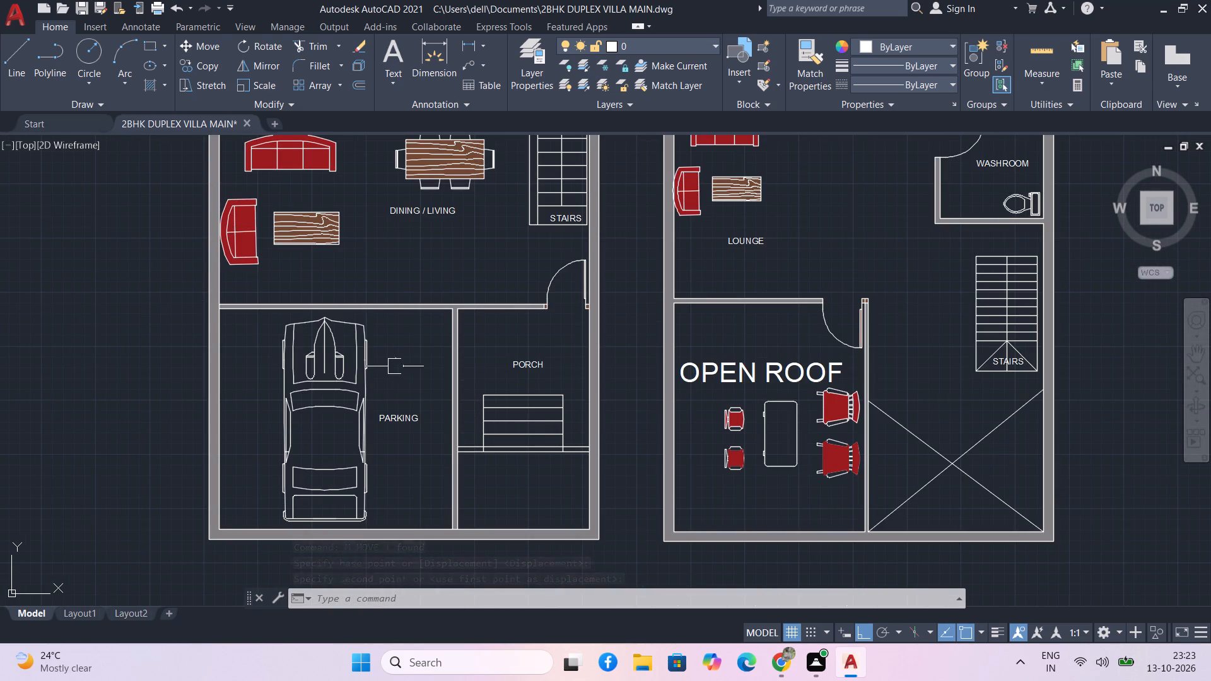
pyautogui.moveTo(392, 341); pyautogui.dragTo(402, 362, button='middle')
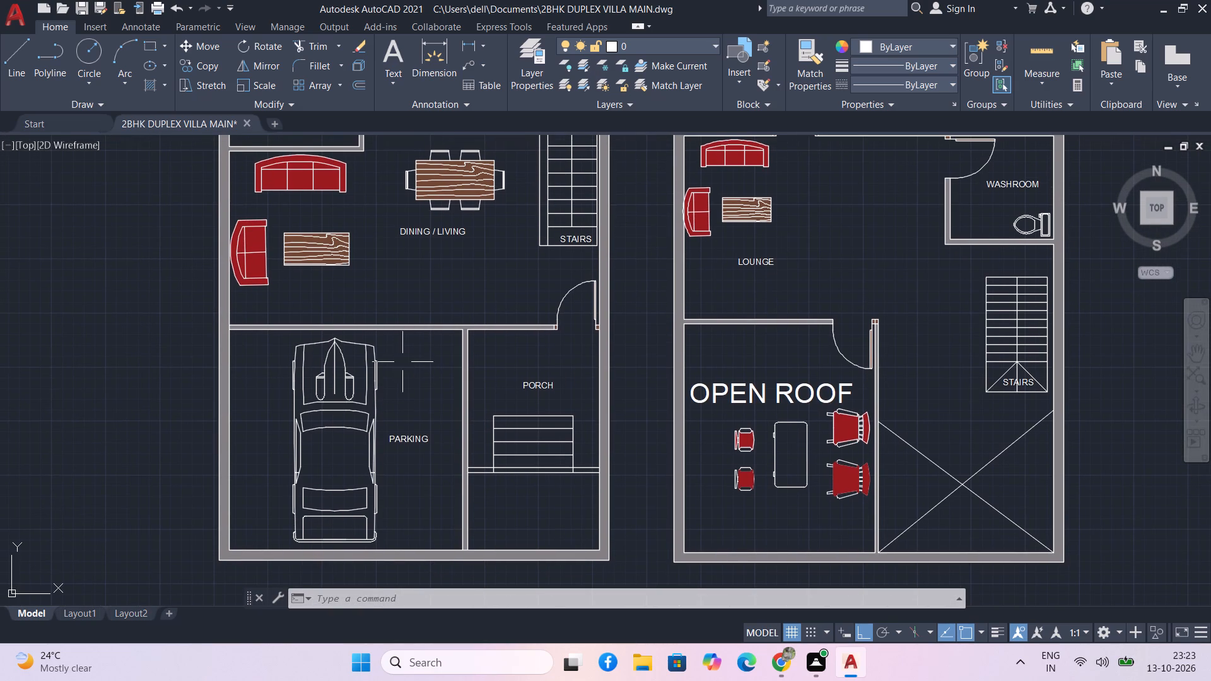
pyautogui.moveTo(404, 311); pyautogui.dragTo(401, 347, button='middle')
pyautogui.scroll(-1, 401, 347)
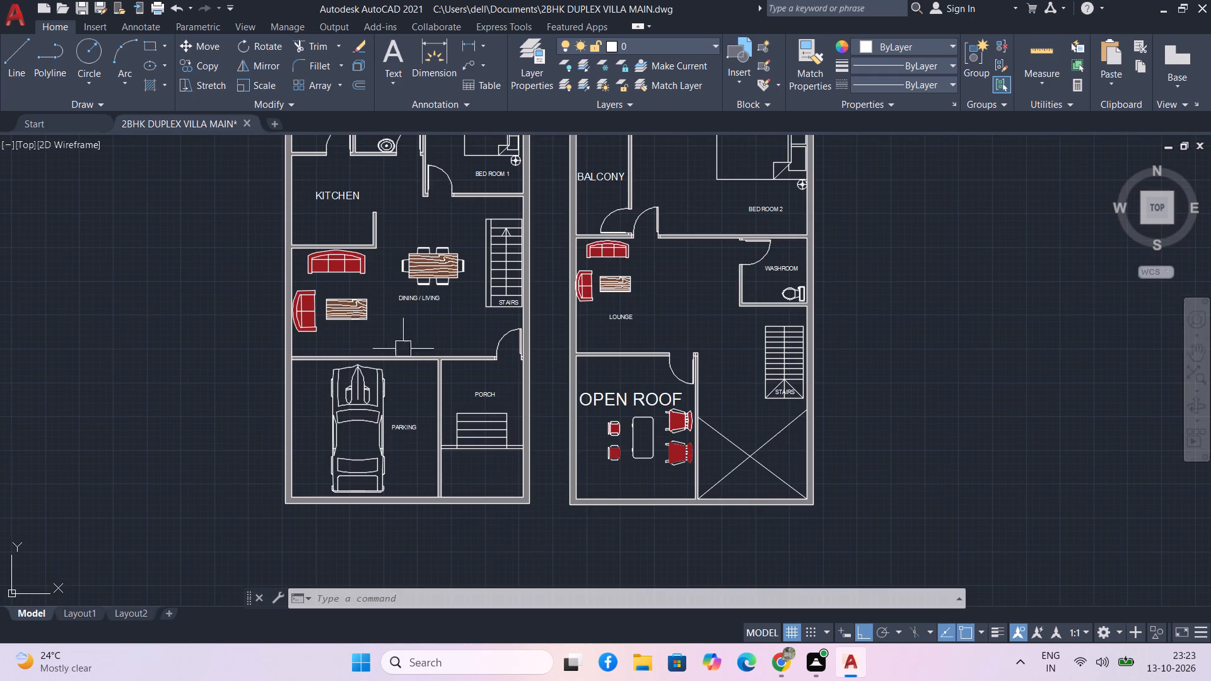
pyautogui.moveTo(390, 214); pyautogui.dragTo(384, 301, button='middle')
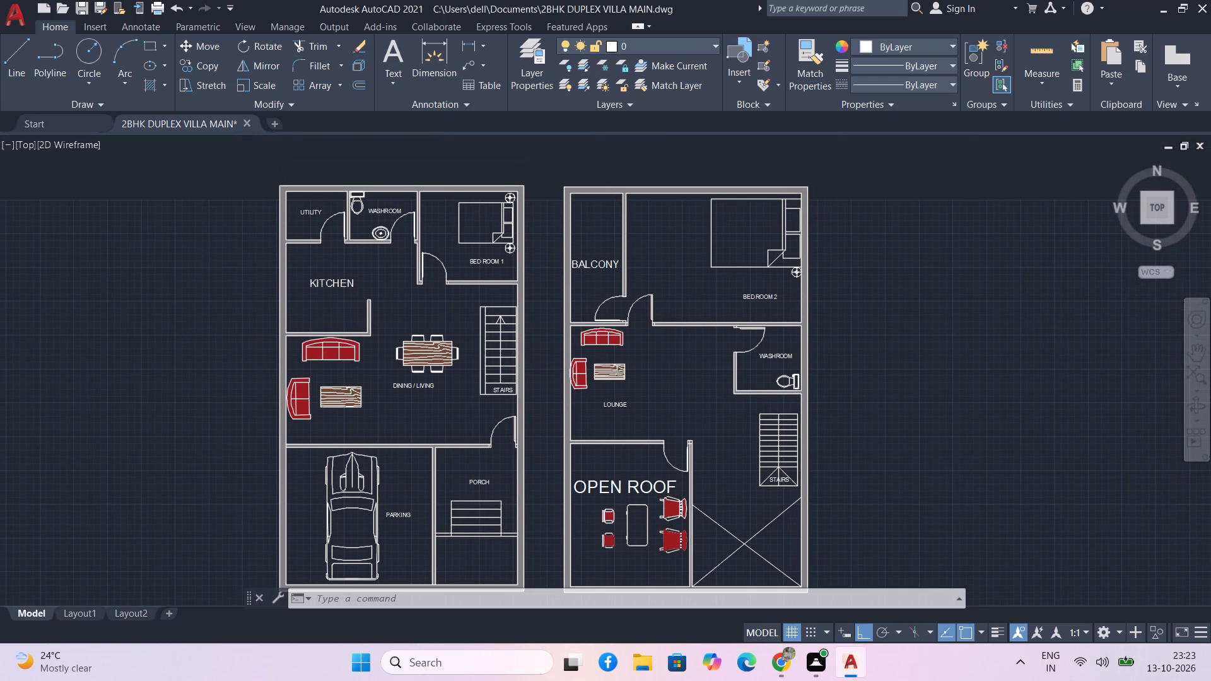
pyautogui.moveTo(384, 301); pyautogui.dragTo(313, 288, button='middle')
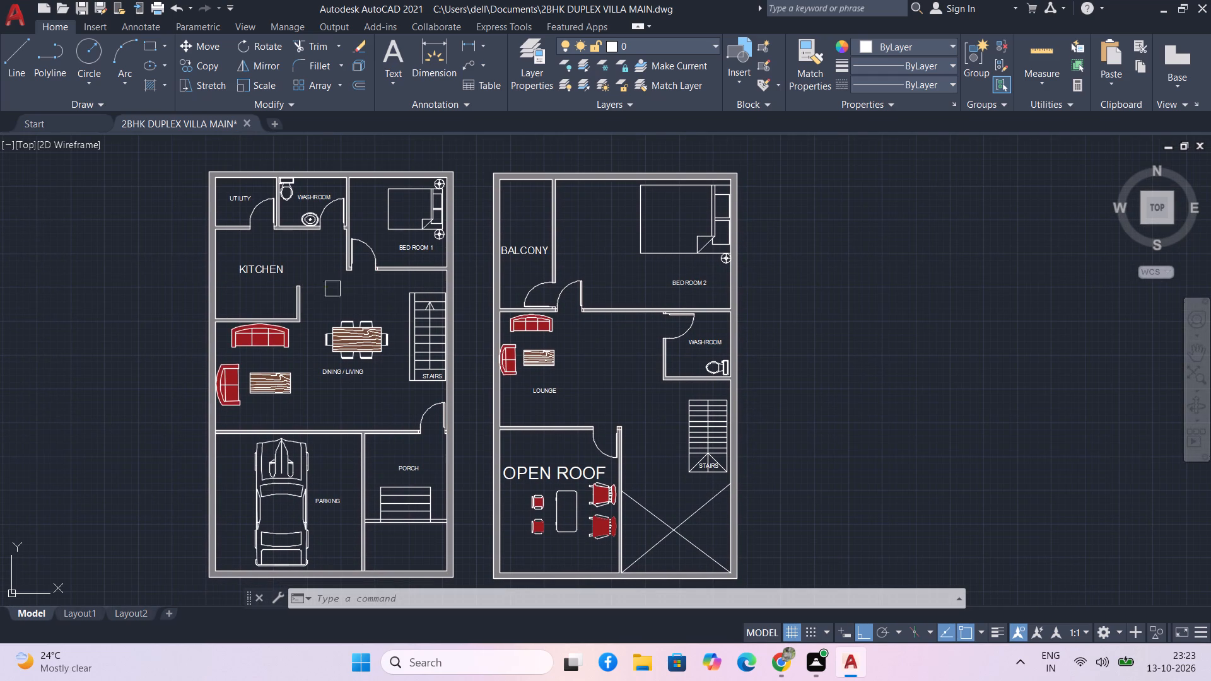
pyautogui.moveTo(580, 359); pyautogui.dragTo(577, 320, button='middle')
pyautogui.moveTo(657, 410); pyautogui.dragTo(656, 388, button='middle')
pyautogui.moveTo(684, 436); pyautogui.dragTo(728, 468, button='middle')
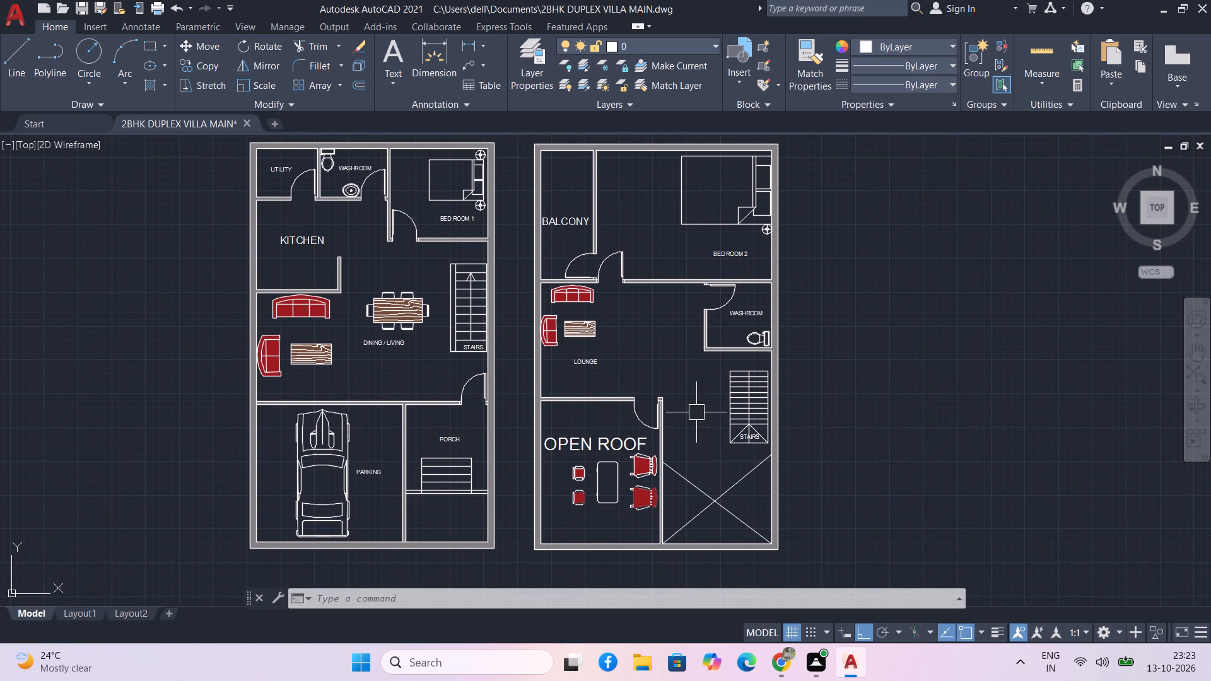
pyautogui.moveTo(698, 423); pyautogui.dragTo(724, 432, button='middle')
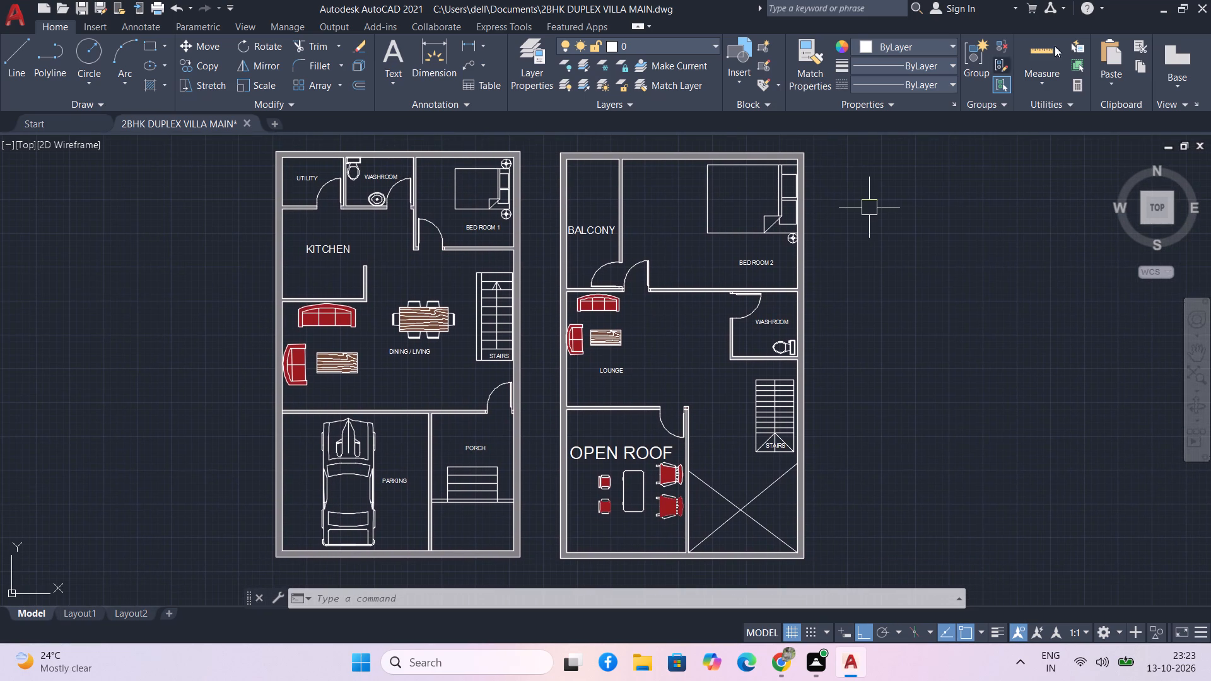